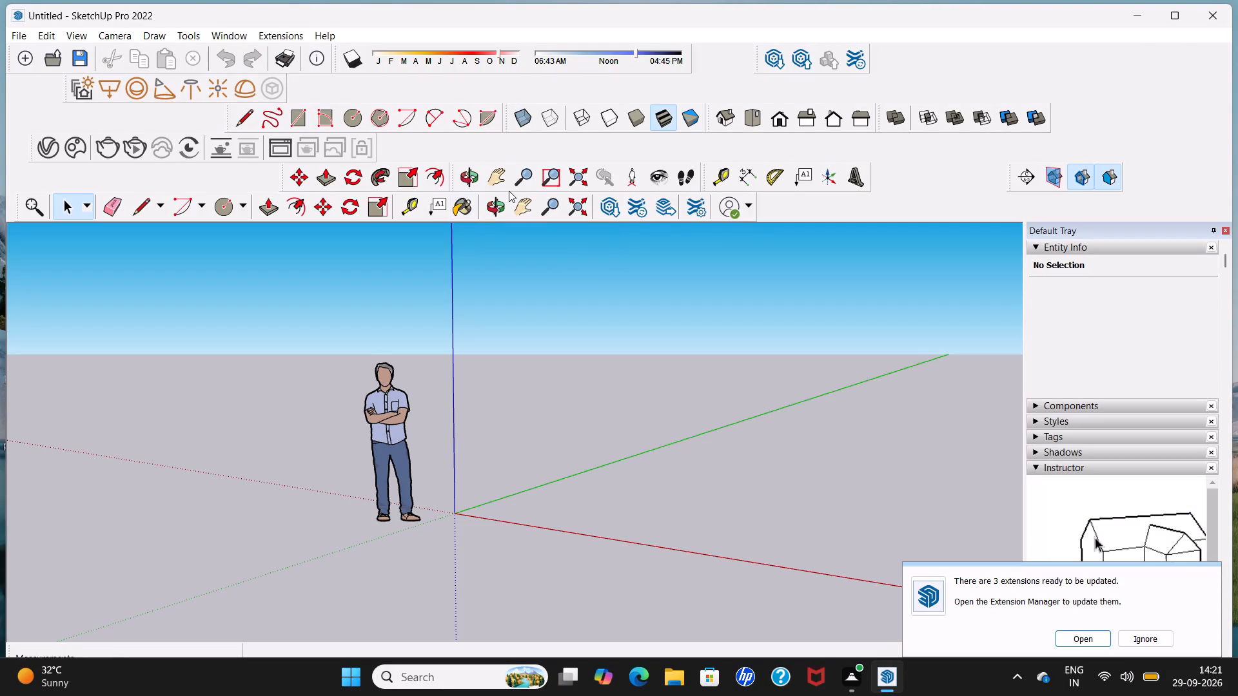
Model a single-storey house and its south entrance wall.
In the standard top view, draw a 10' by 25' rectangle on the ground plane.
{"action": "left_click", "coordinate": [758, 119]}
{"action": "scroll", "coordinate": [756, 306], "scroll_direction": "up", "scroll_amount": 8}
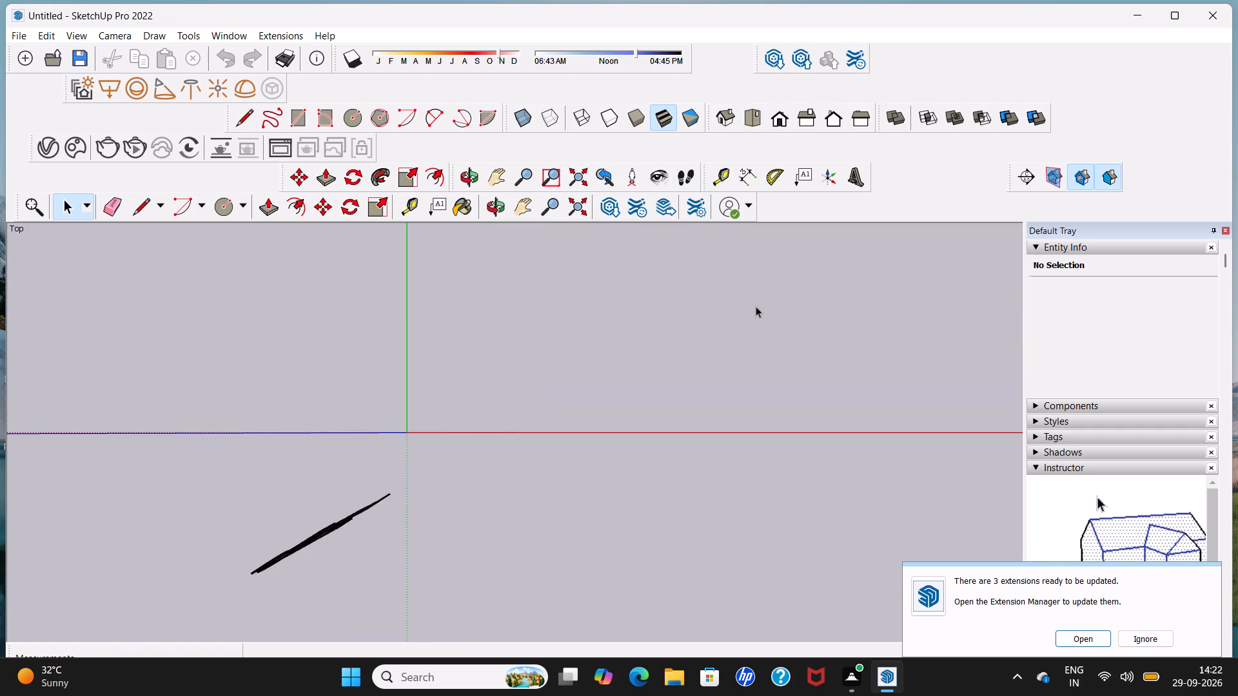
{"action": "scroll", "coordinate": [756, 306], "scroll_direction": "up", "scroll_amount": 20}
{"action": "scroll", "coordinate": [756, 306], "scroll_direction": "up", "scroll_amount": 5}
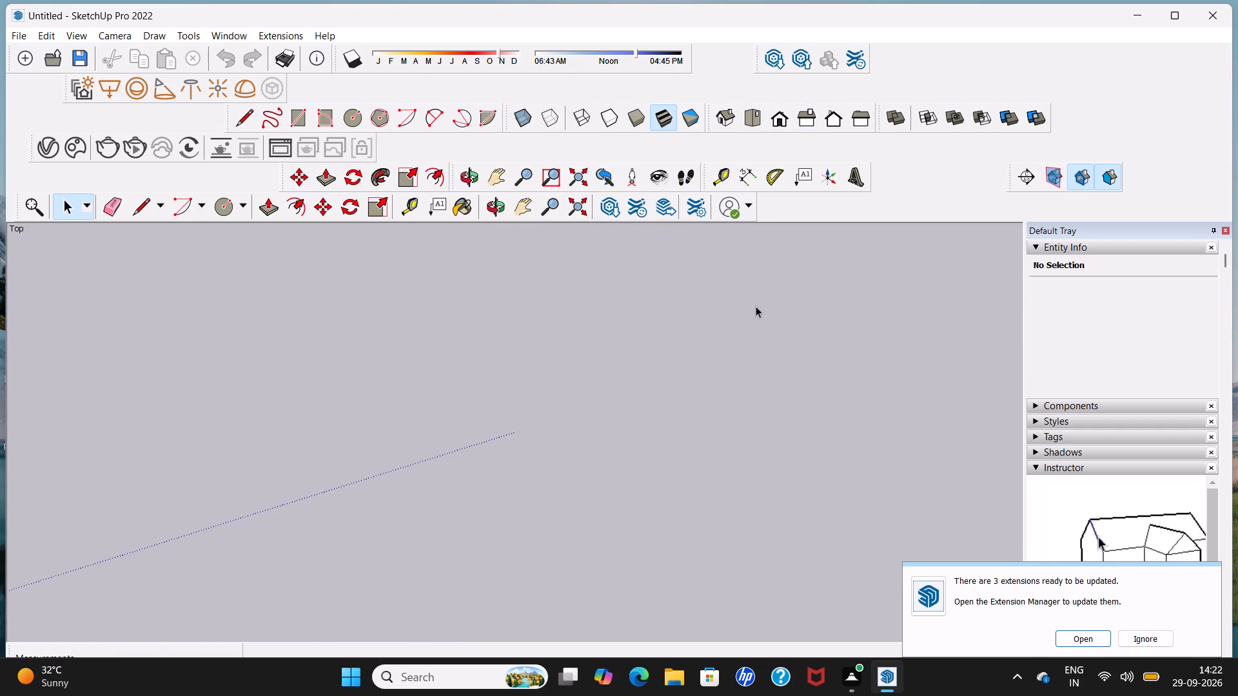
{"action": "scroll", "coordinate": [756, 306], "scroll_direction": "up", "scroll_amount": 19}
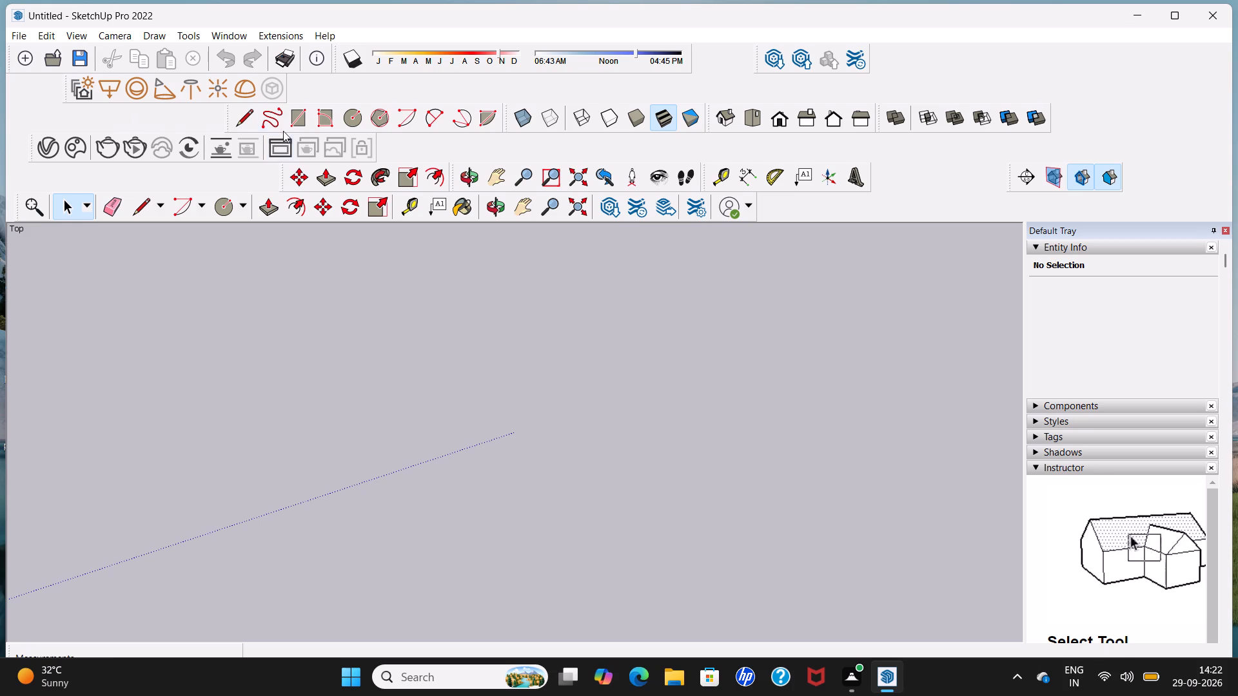
{"action": "left_click", "coordinate": [304, 122]}
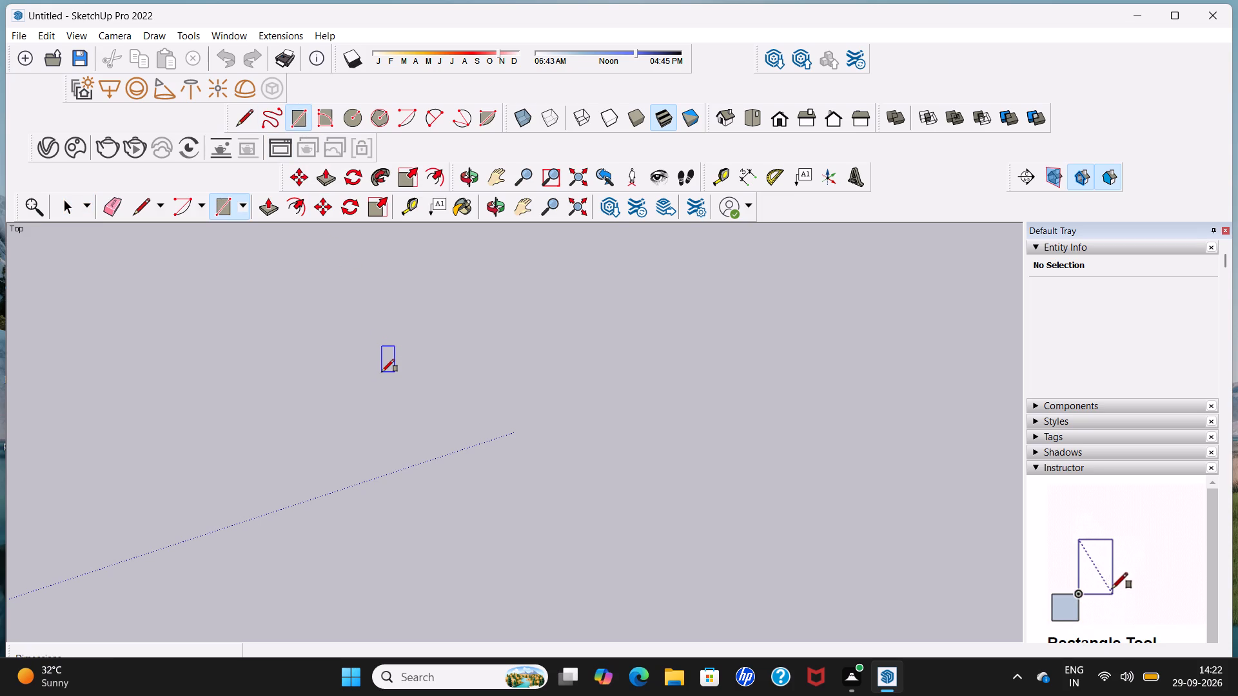
{"action": "left_click", "coordinate": [382, 372]}
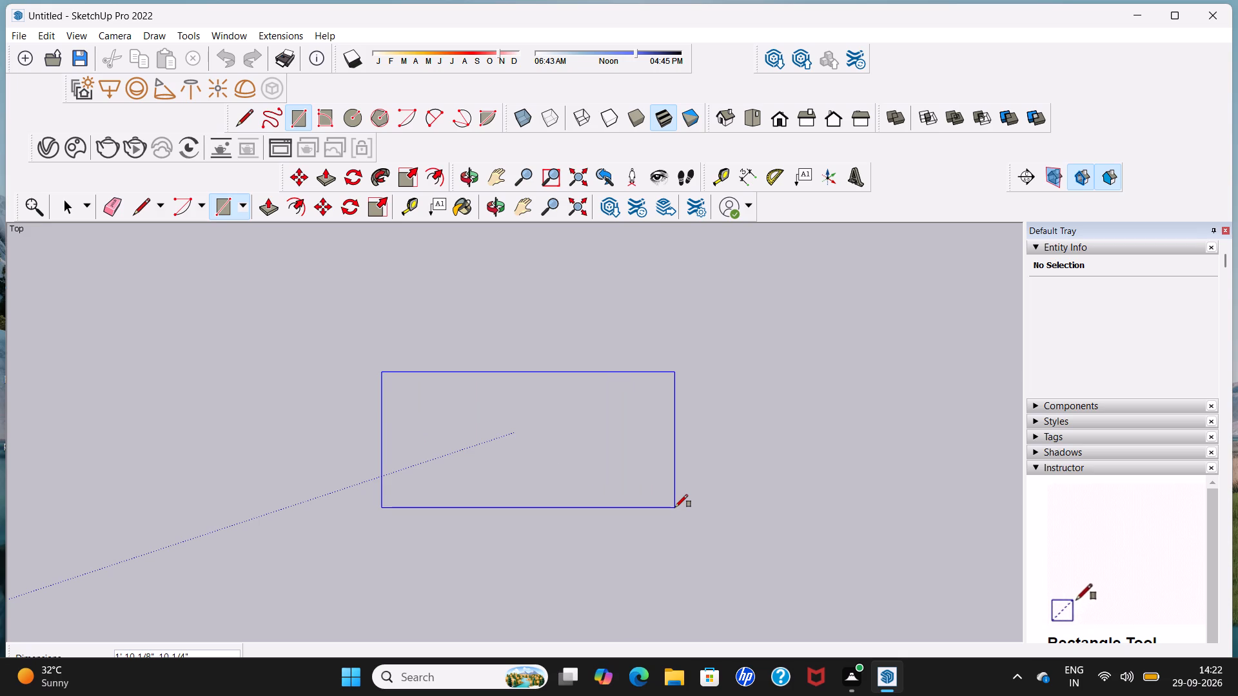
{"action": "type", "text": "20"}
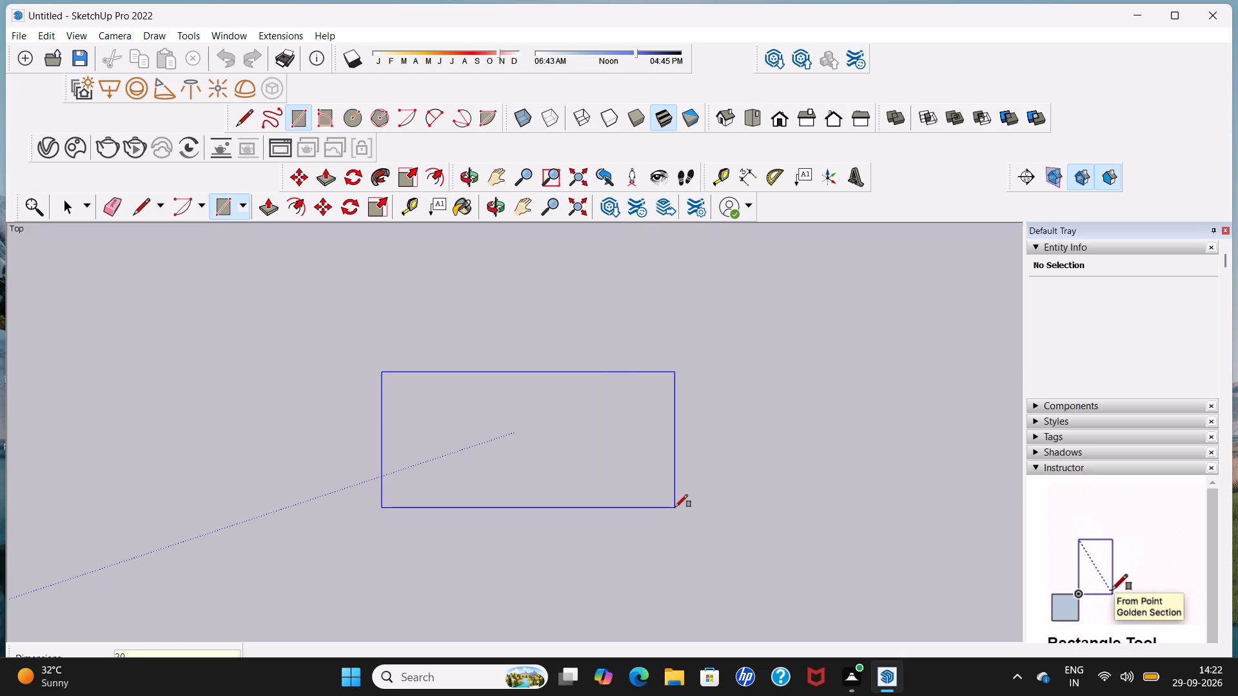
{"action": "key", "text": "BackSpace"}
{"action": "key", "text": "BackSpace"}
{"action": "type", "text": "10"}
{"action": "key", "text": "apostrophe"}
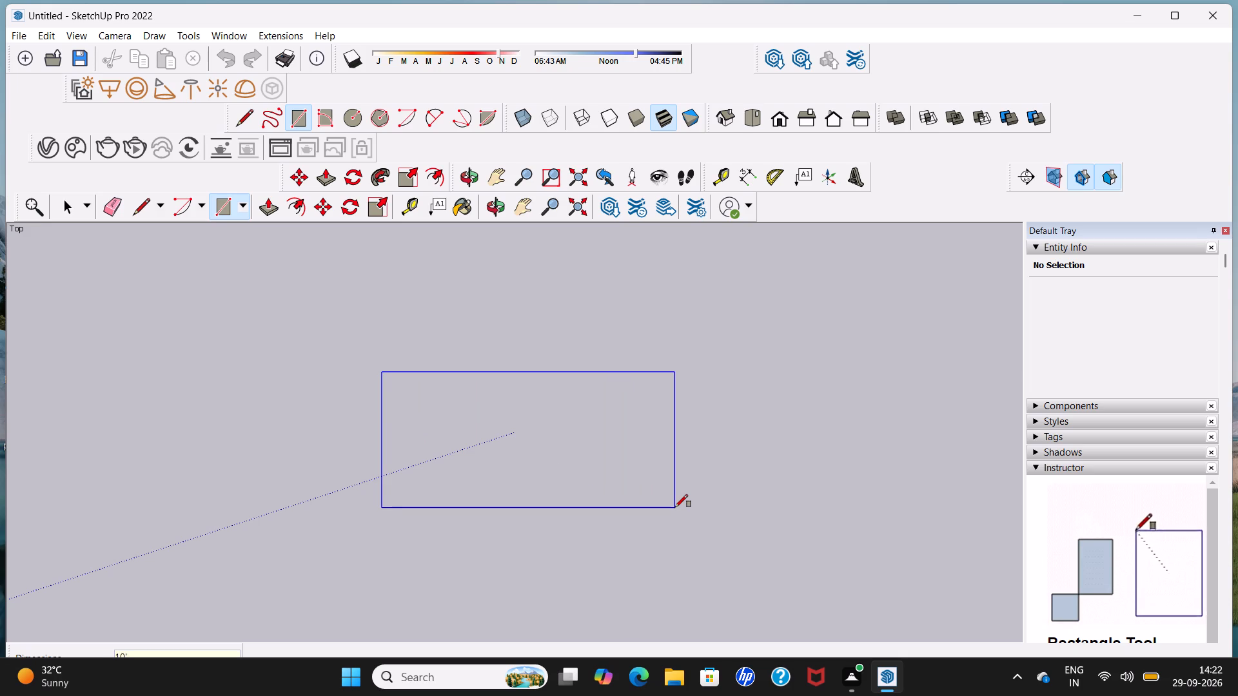
{"action": "key", "text": "comma"}
{"action": "key", "text": "2"}
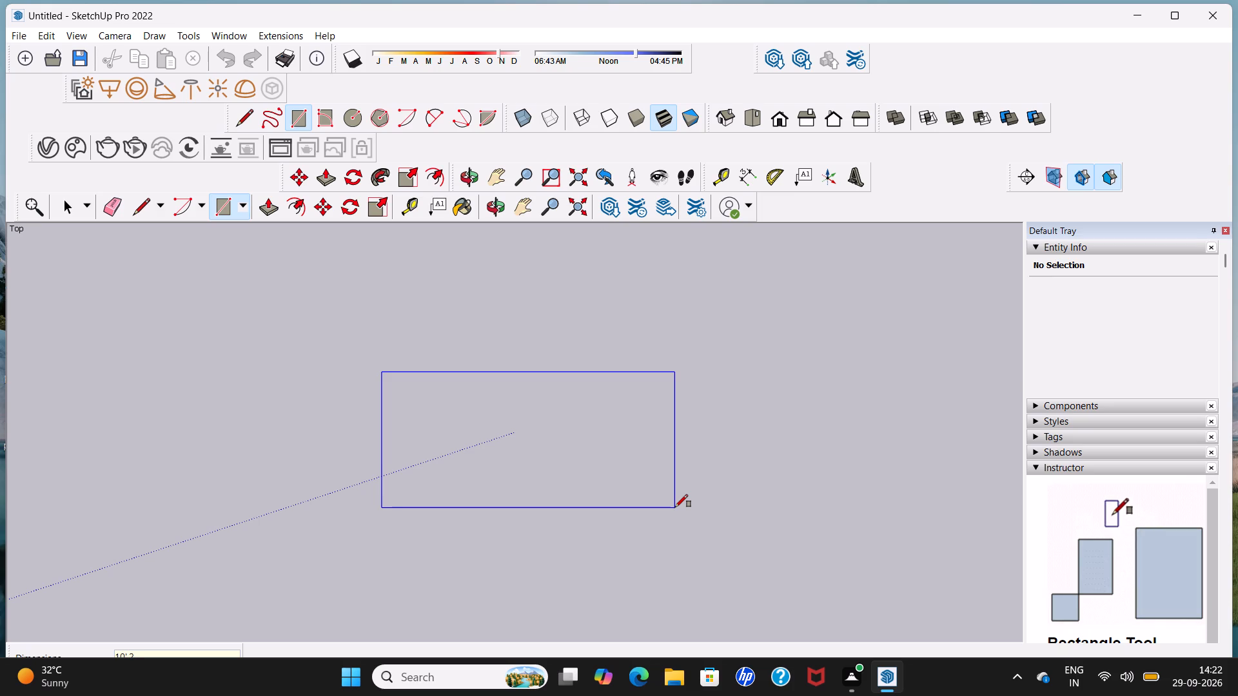
{"action": "key", "text": "5"}
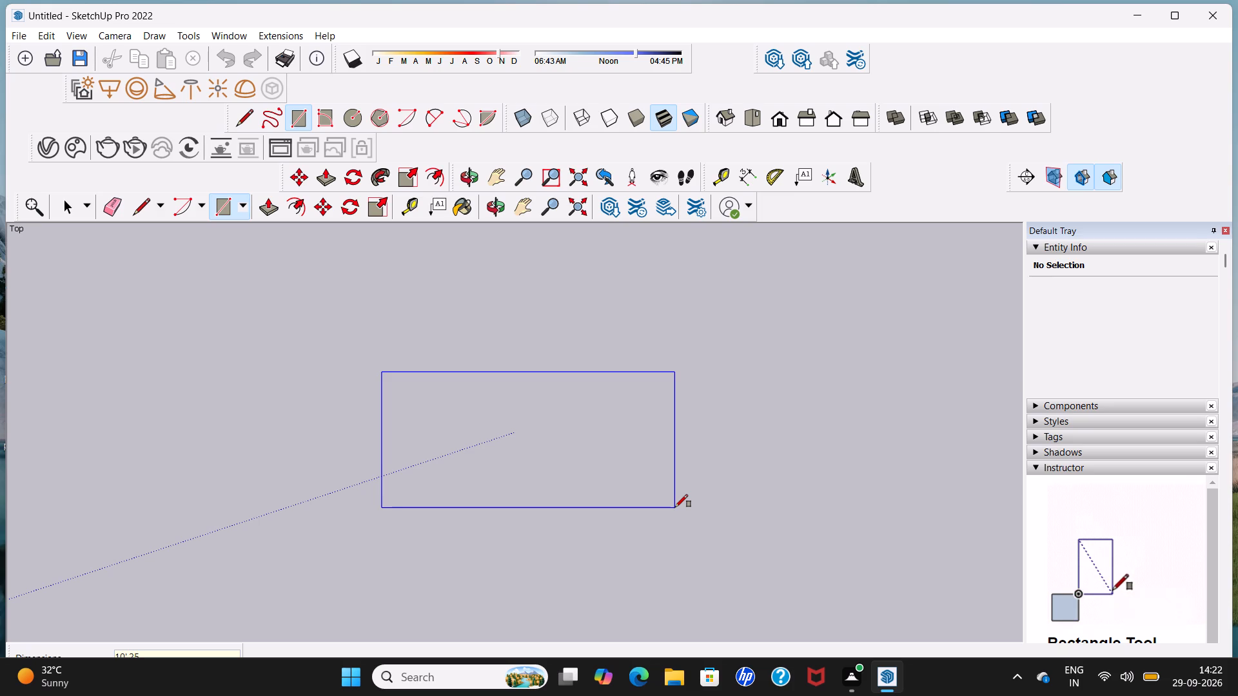
{"action": "key", "text": "apostrophe"}
{"action": "key", "text": "Return"}
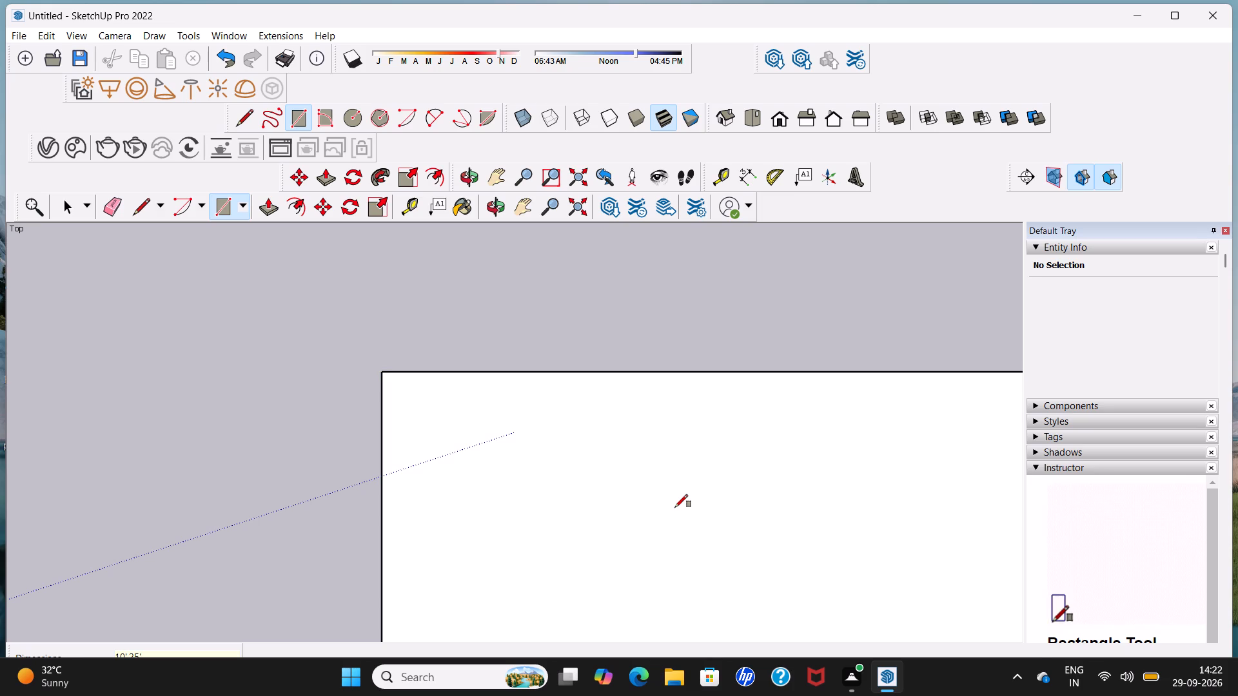
{"action": "key", "text": "space"}
Select the rectangle's face with its edges and move it by its upper-left corner about 56' 7" away from the origin.
{"action": "scroll", "coordinate": [699, 507], "scroll_direction": "down", "scroll_amount": 9}
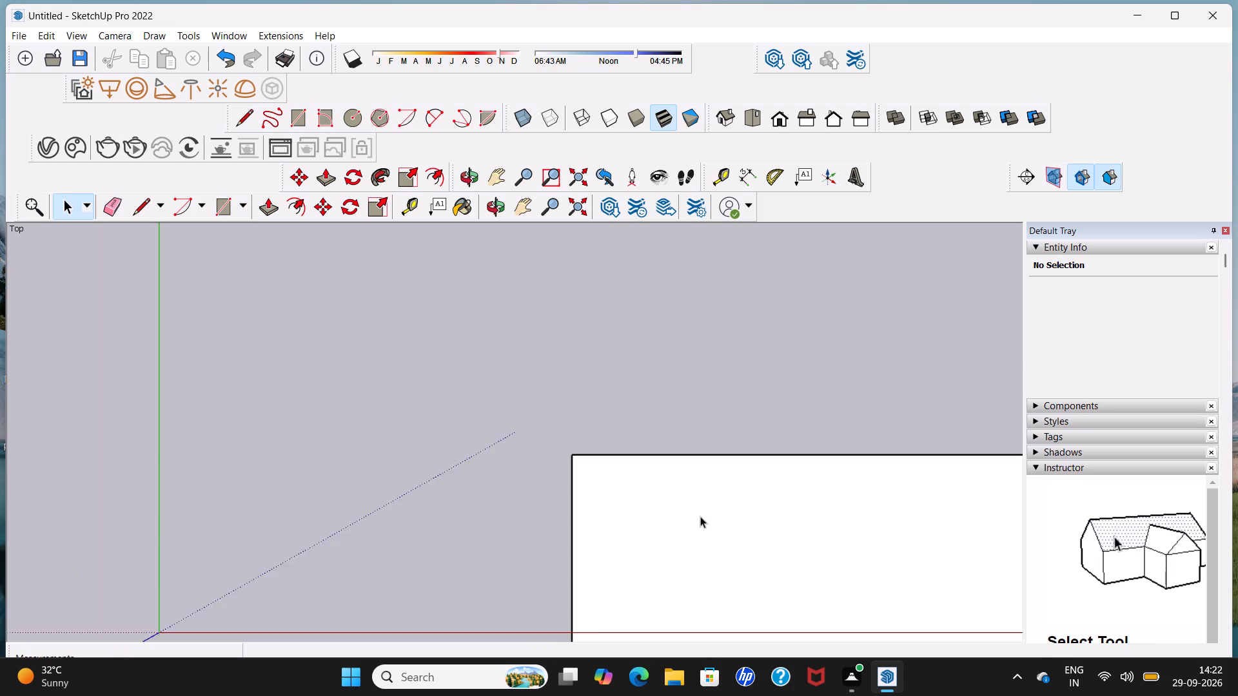
{"action": "scroll", "coordinate": [700, 516], "scroll_direction": "down", "scroll_amount": 4}
{"action": "scroll", "coordinate": [702, 521], "scroll_direction": "up", "scroll_amount": 1}
{"action": "scroll", "coordinate": [702, 523], "scroll_direction": "down", "scroll_amount": 11}
{"action": "double_click", "coordinate": [704, 552]}
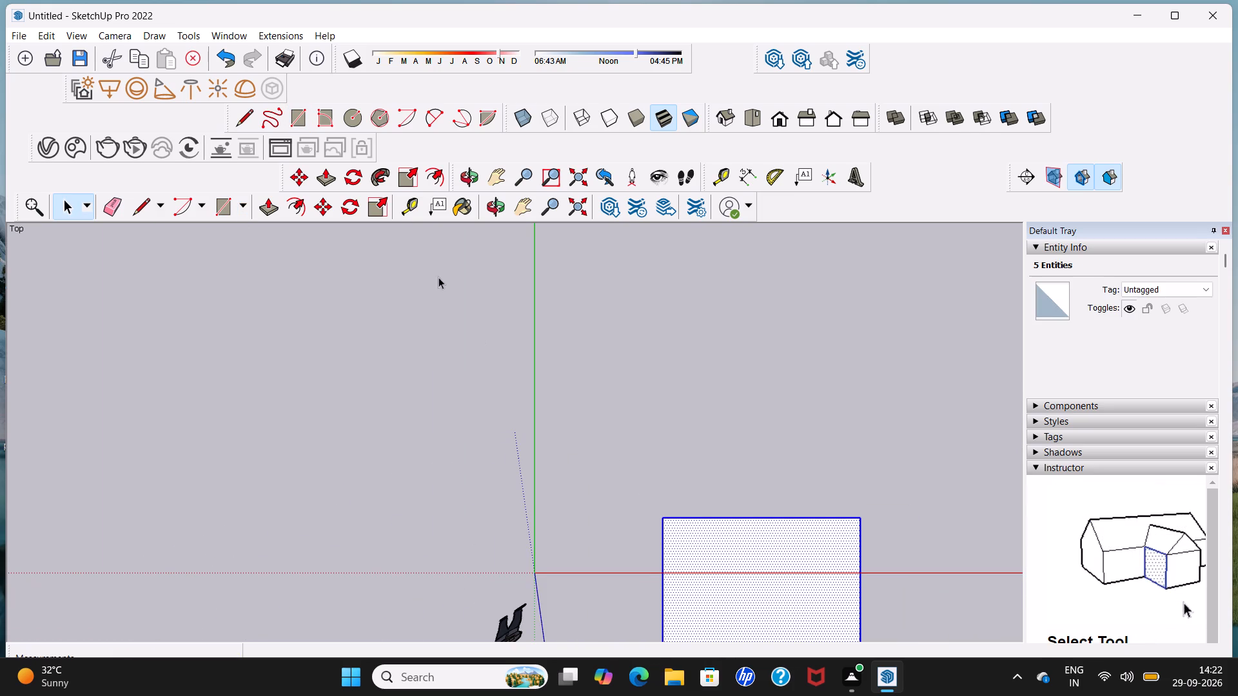
{"action": "left_click", "coordinate": [308, 180]}
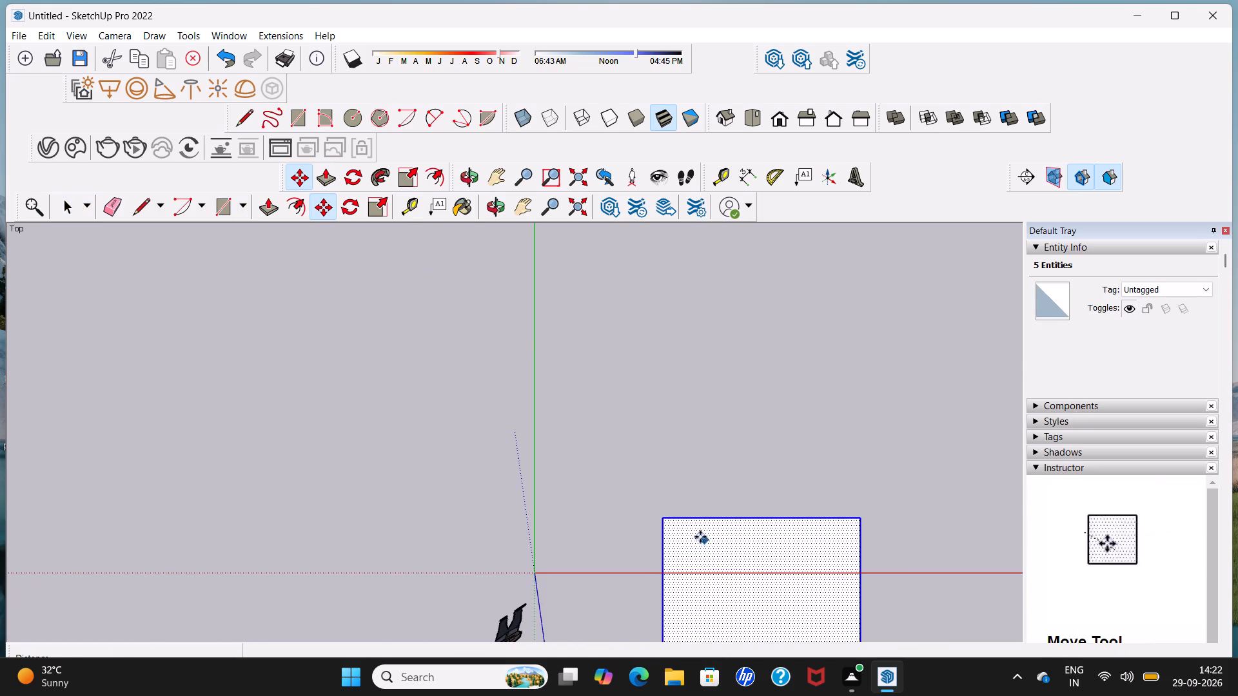
{"action": "left_click", "coordinate": [659, 516]}
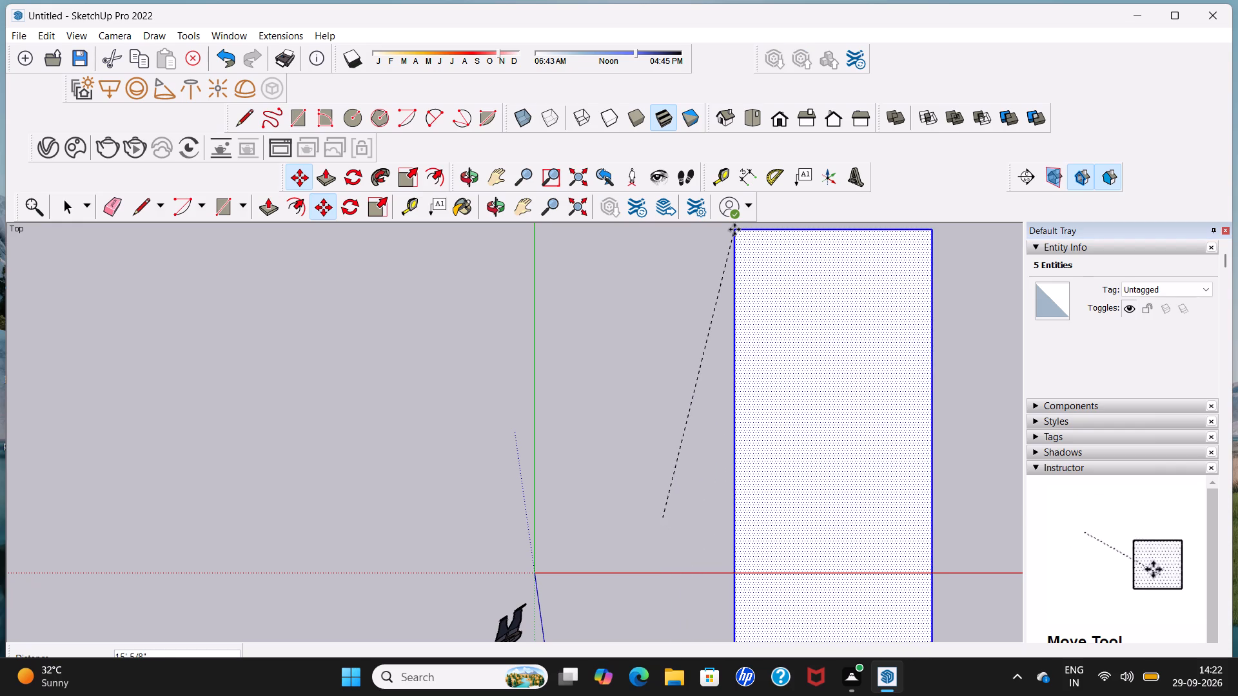
{"action": "scroll", "coordinate": [734, 229], "scroll_direction": "down", "scroll_amount": 7}
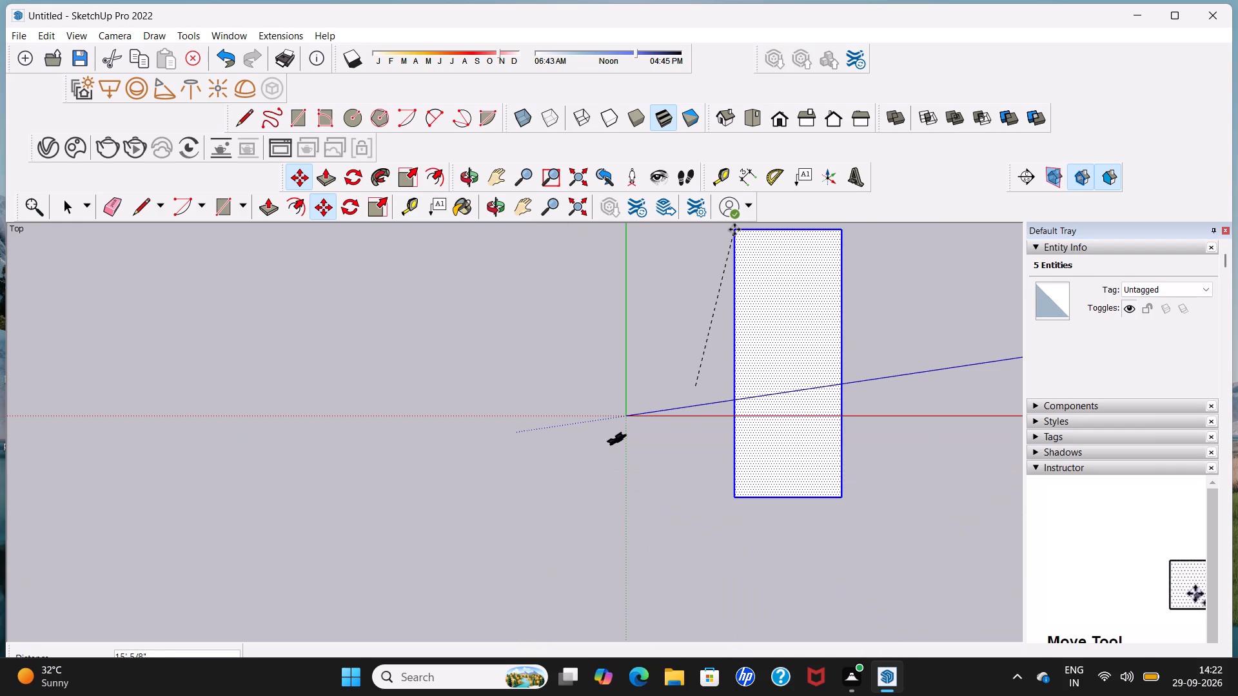
{"action": "middle_click_drag", "start_coordinate": [734, 229], "coordinate": [310, 507], "text": "shift"}
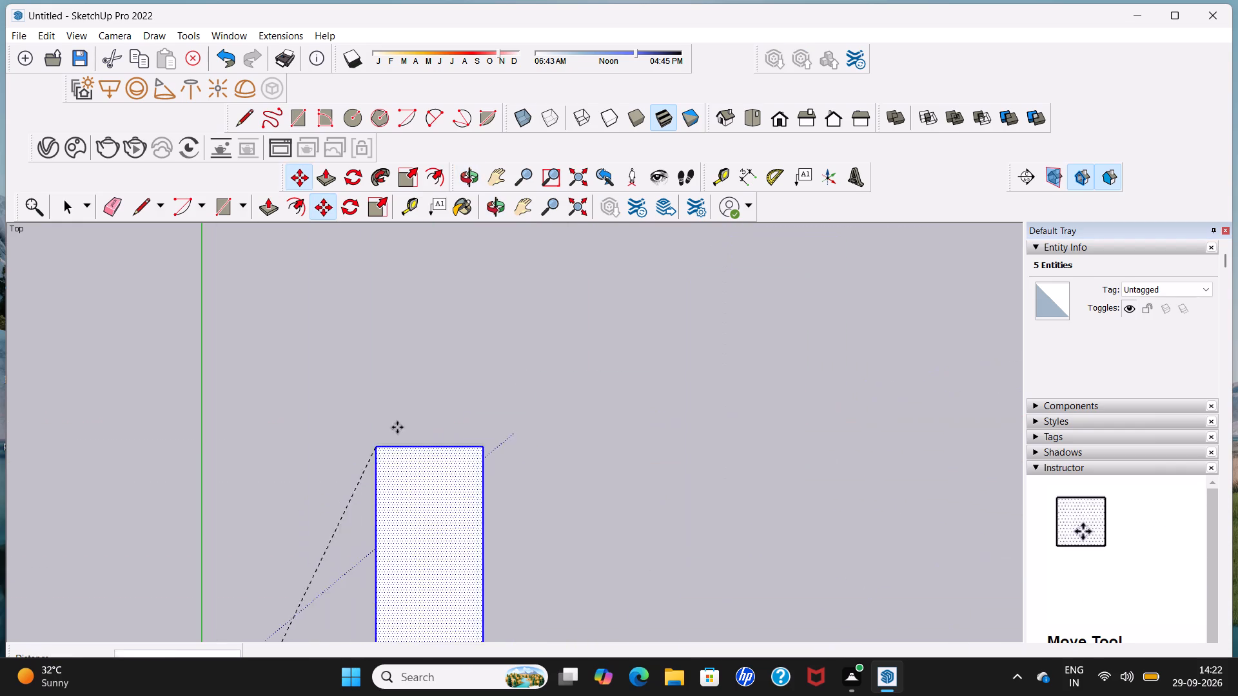
{"action": "left_click", "coordinate": [745, 285]}
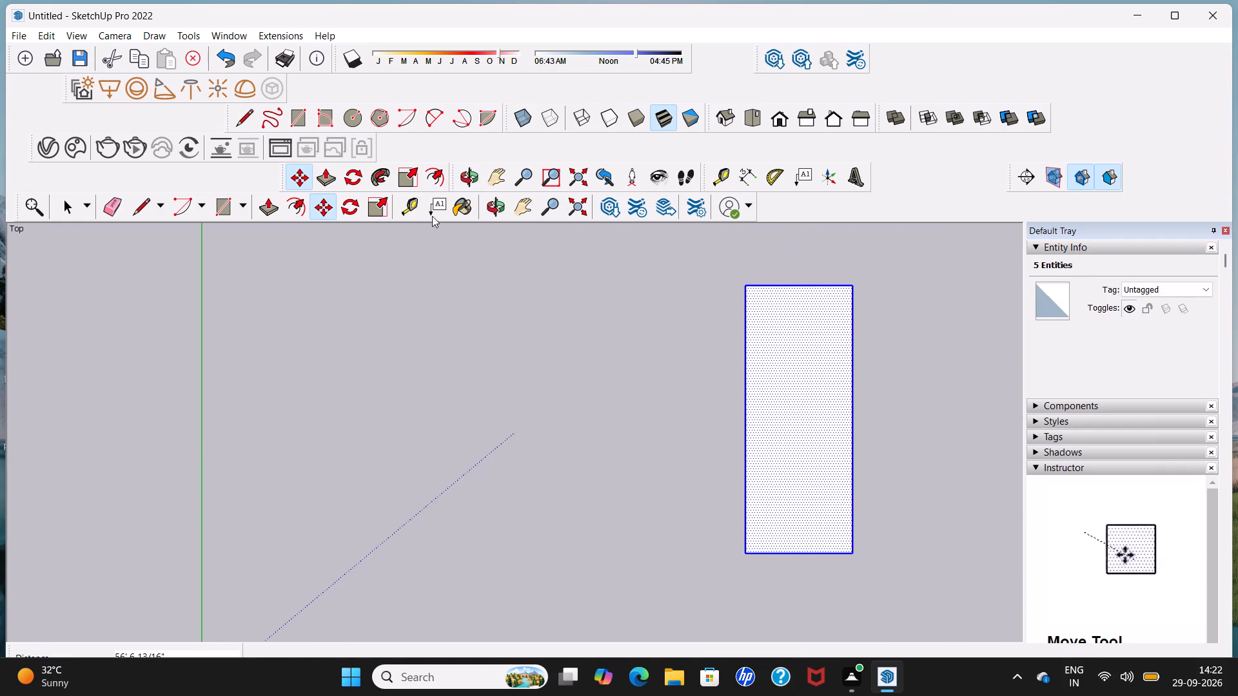
Rotate the selected rectangle 90 degrees counterclockwise about its lower-left corner so its long side runs along the red axis.
{"action": "left_click", "coordinate": [353, 211]}
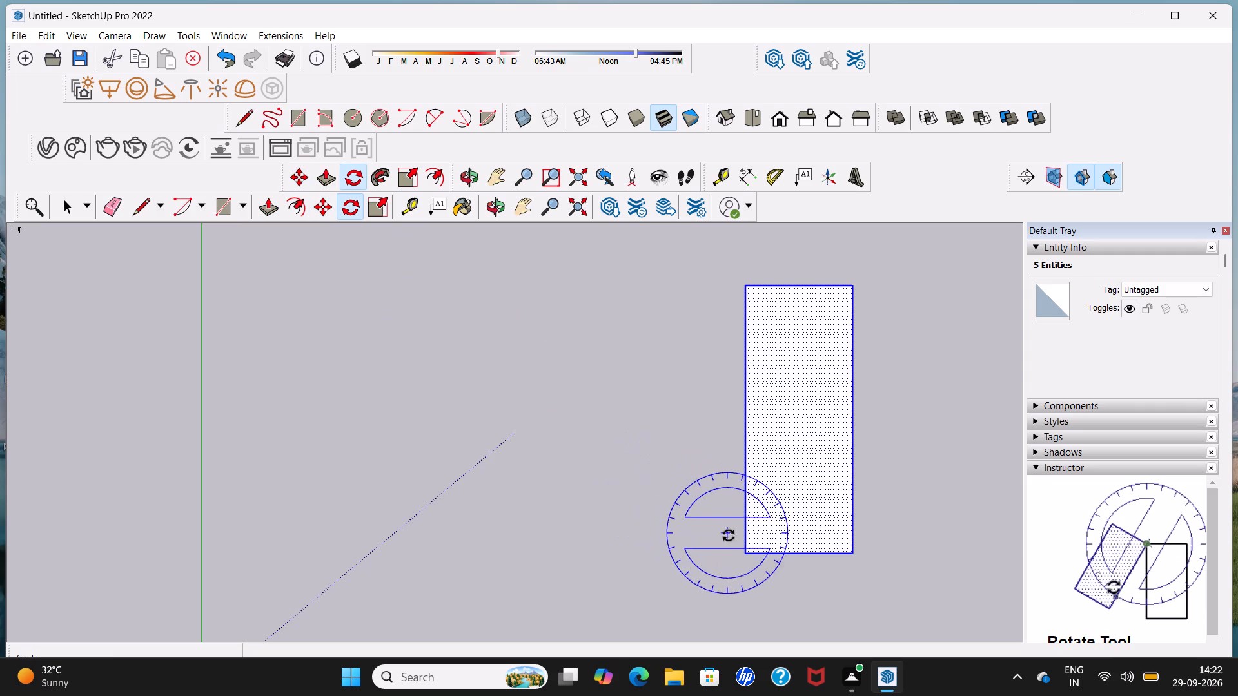
{"action": "left_click", "coordinate": [742, 554]}
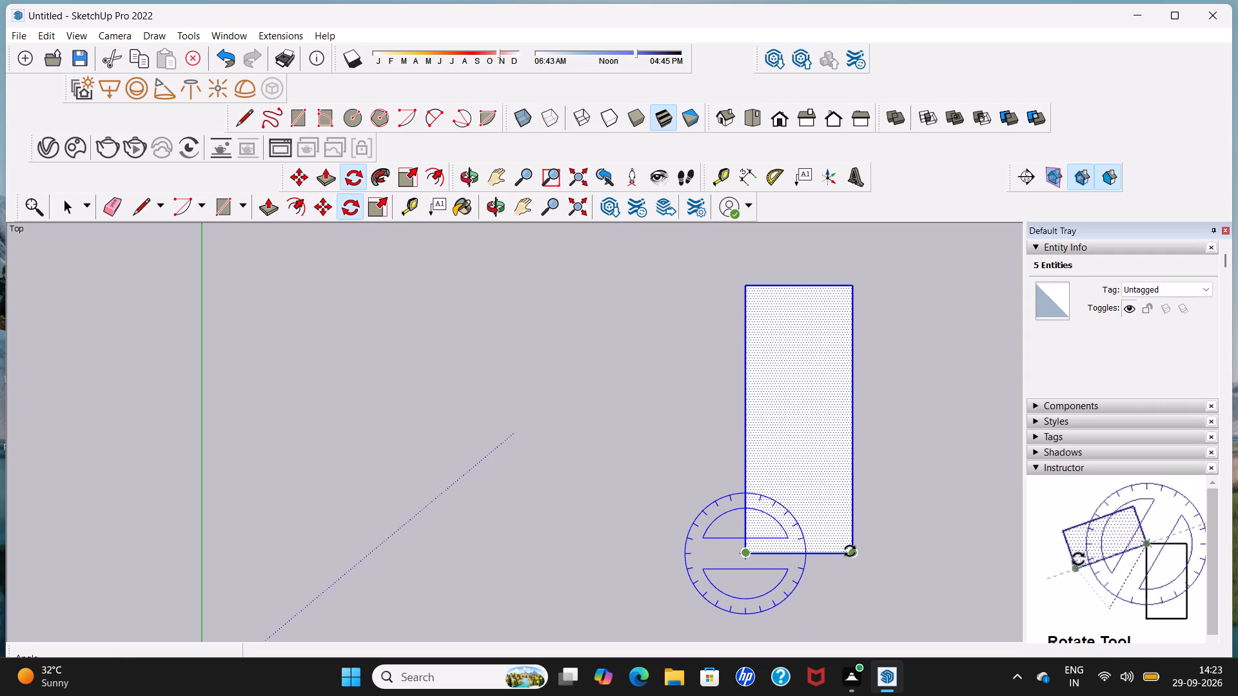
{"action": "left_click", "coordinate": [851, 551]}
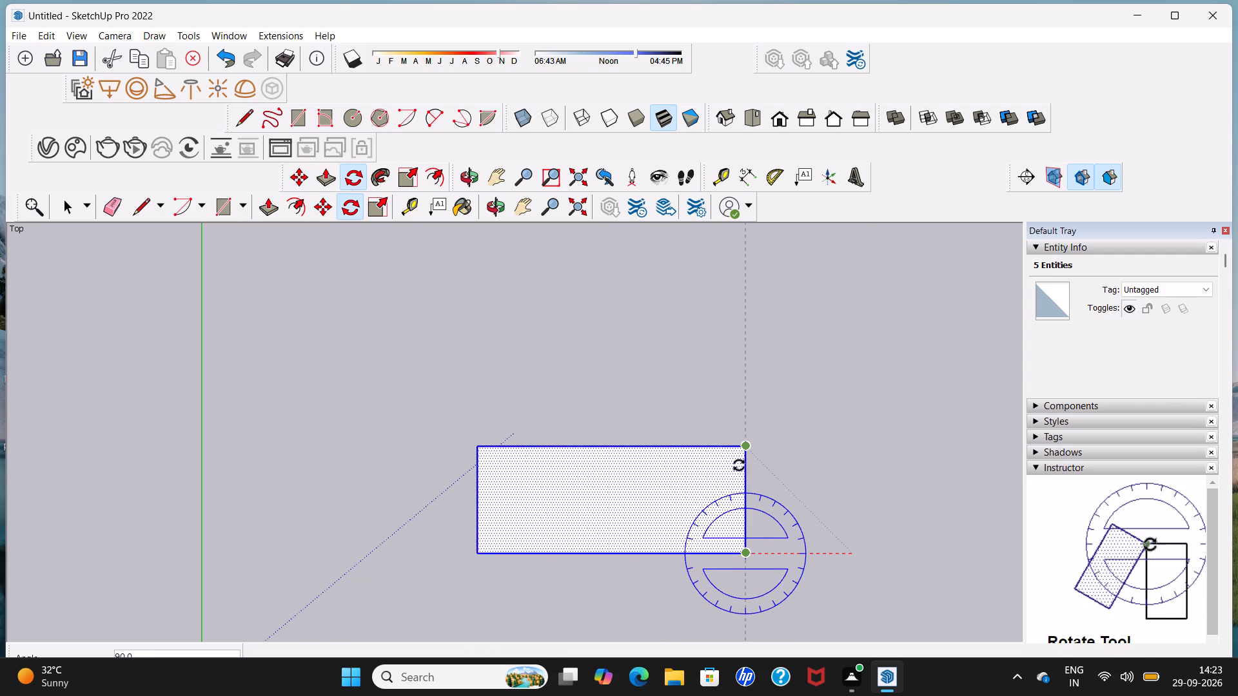
{"action": "left_click", "coordinate": [739, 465]}
{"action": "key", "text": "space"}
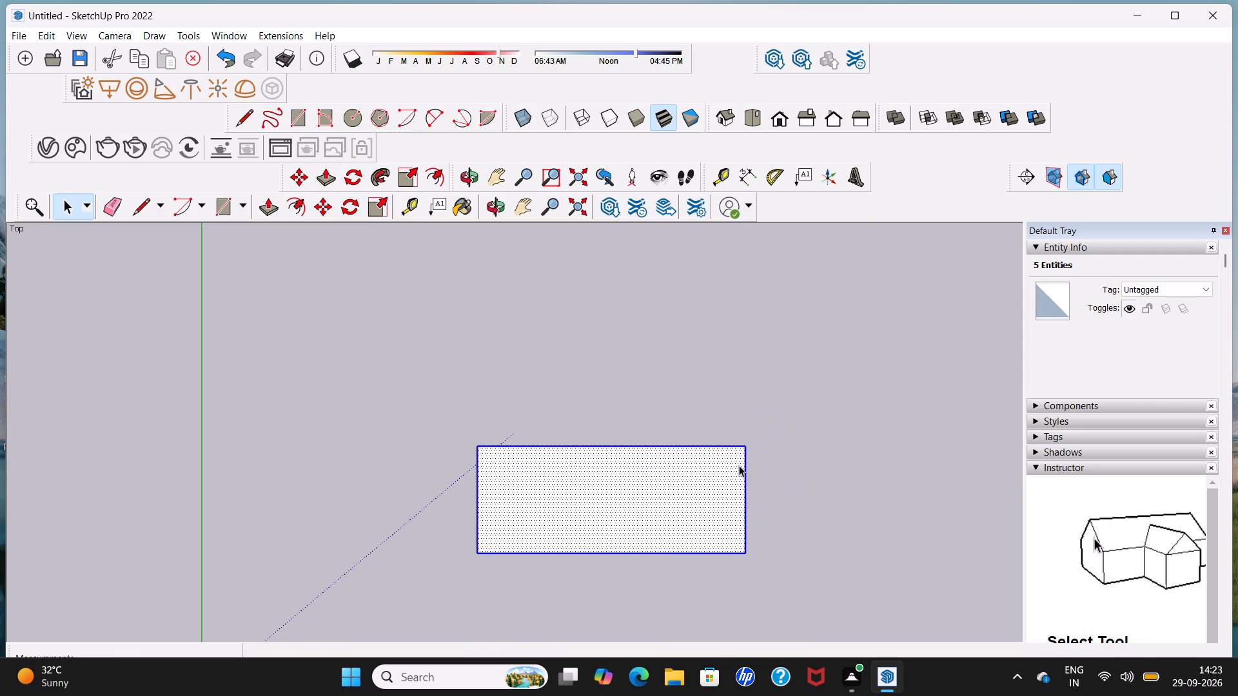
Move the rotated rectangle by its lower-right corner diagonally up and to the right, farther from the origin, and deselect it.
{"action": "left_click", "coordinate": [320, 215]}
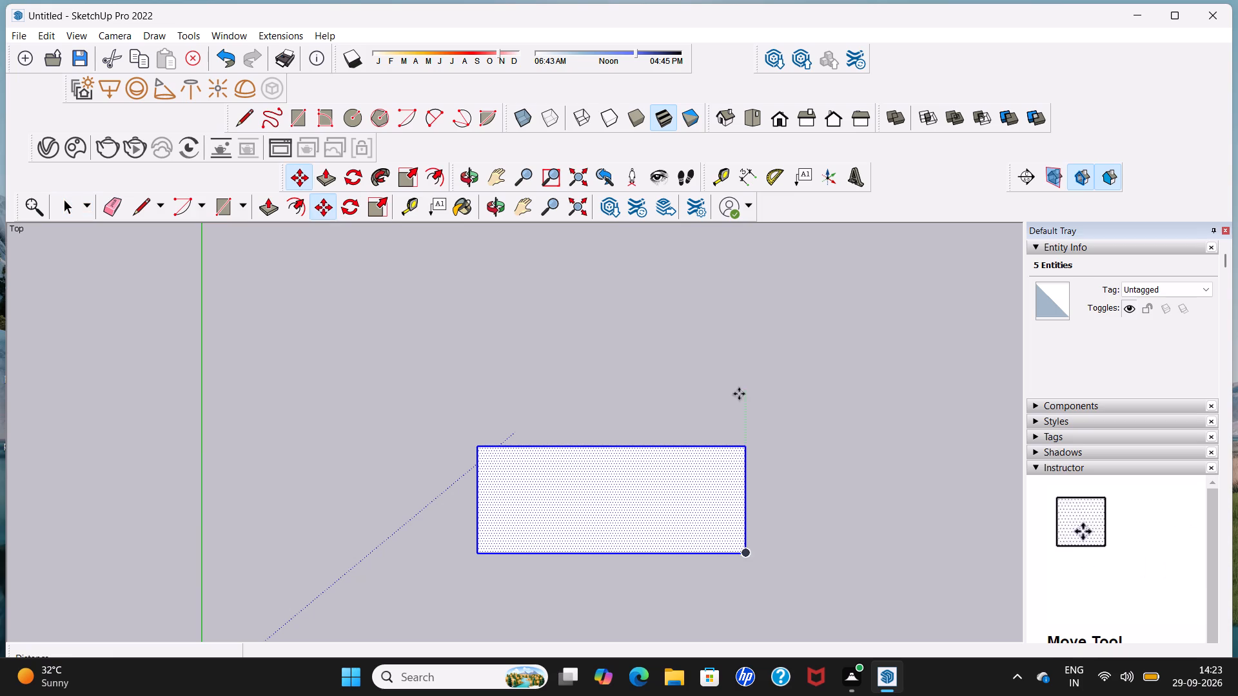
{"action": "left_click", "coordinate": [746, 553]}
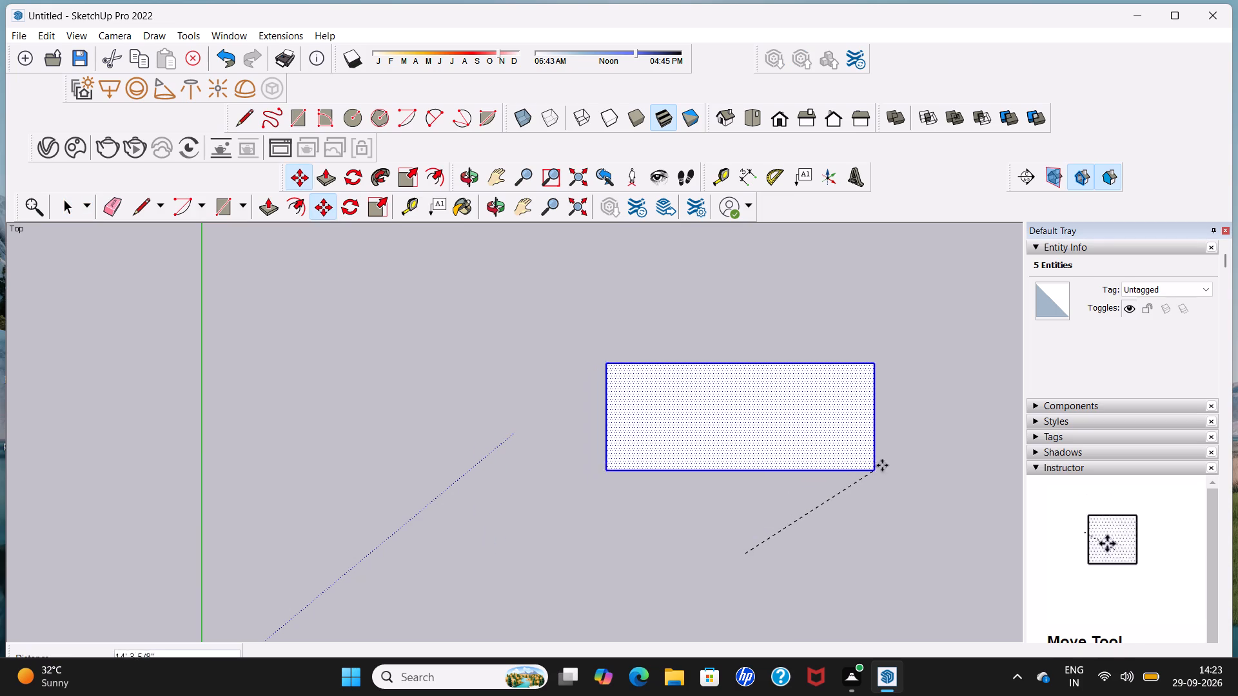
{"action": "left_click", "coordinate": [915, 447]}
{"action": "key", "text": "space"}
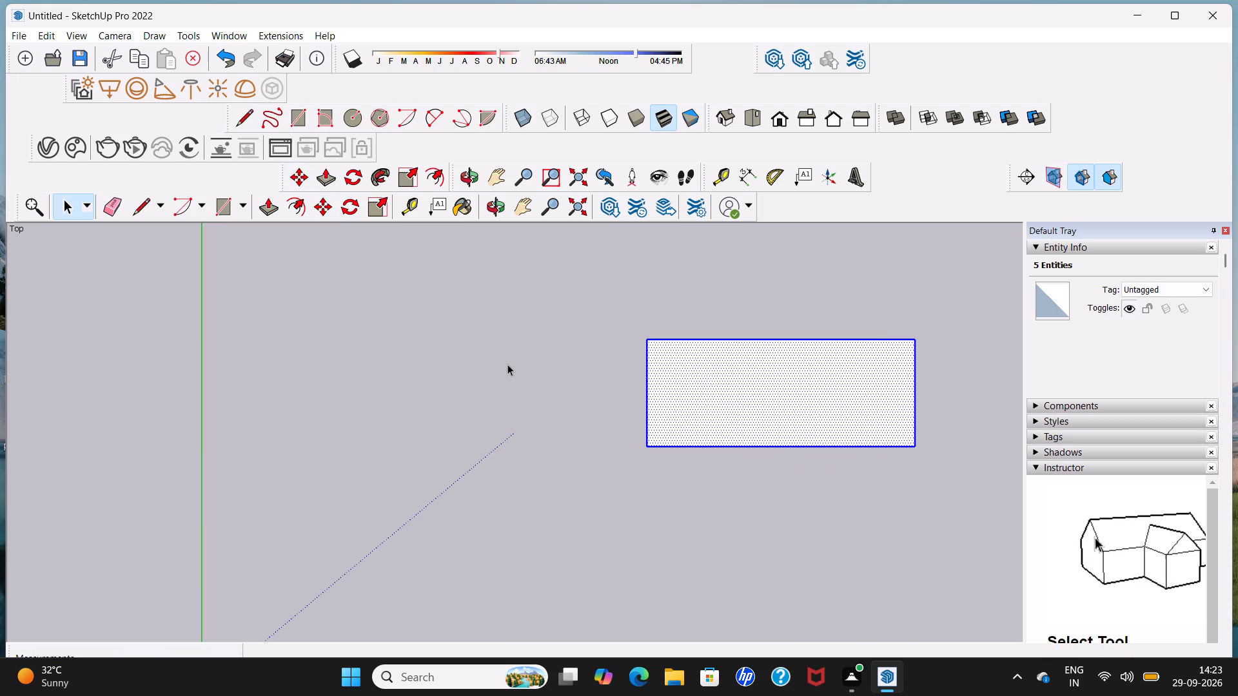
{"action": "left_click", "coordinate": [507, 364]}
Place guide lines outside the rectangle, about 2' 8" beyond its upper edge, 2' 11" beyond its left edge and 2' 10" beyond its right edge.
{"action": "scroll", "coordinate": [705, 382], "scroll_direction": "up", "scroll_amount": 5}
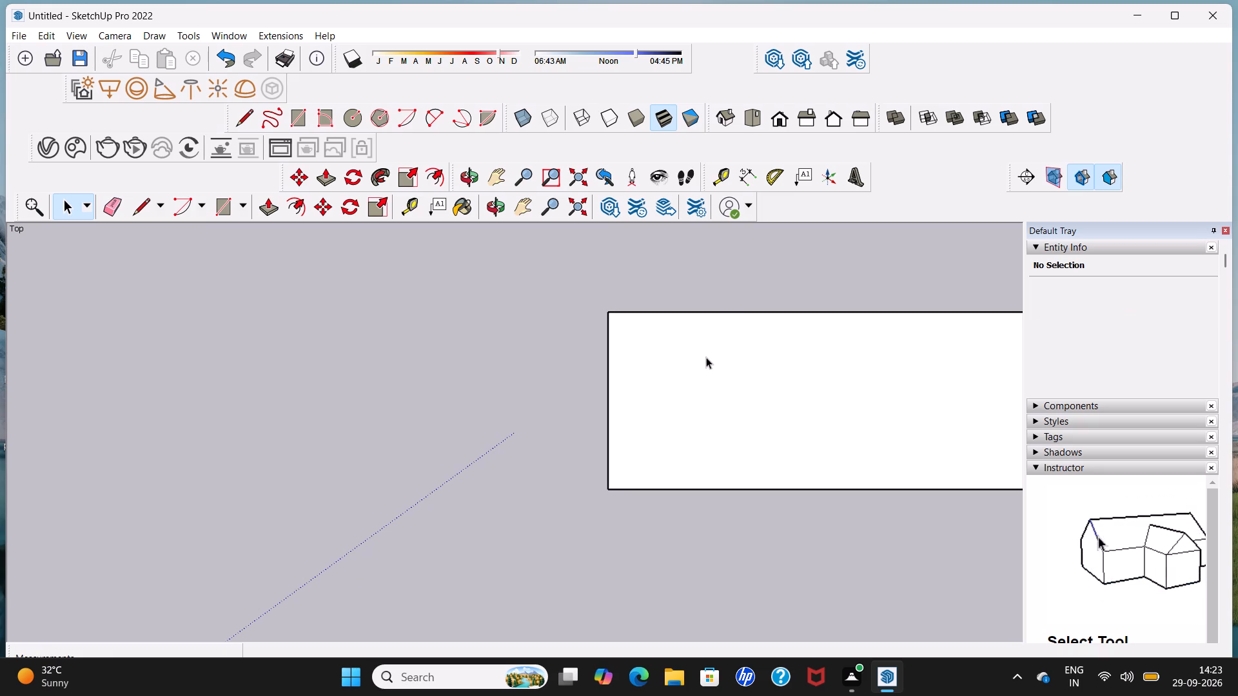
{"action": "scroll", "coordinate": [706, 357], "scroll_direction": "down", "scroll_amount": 11}
{"action": "scroll", "coordinate": [752, 358], "scroll_direction": "up", "scroll_amount": 3}
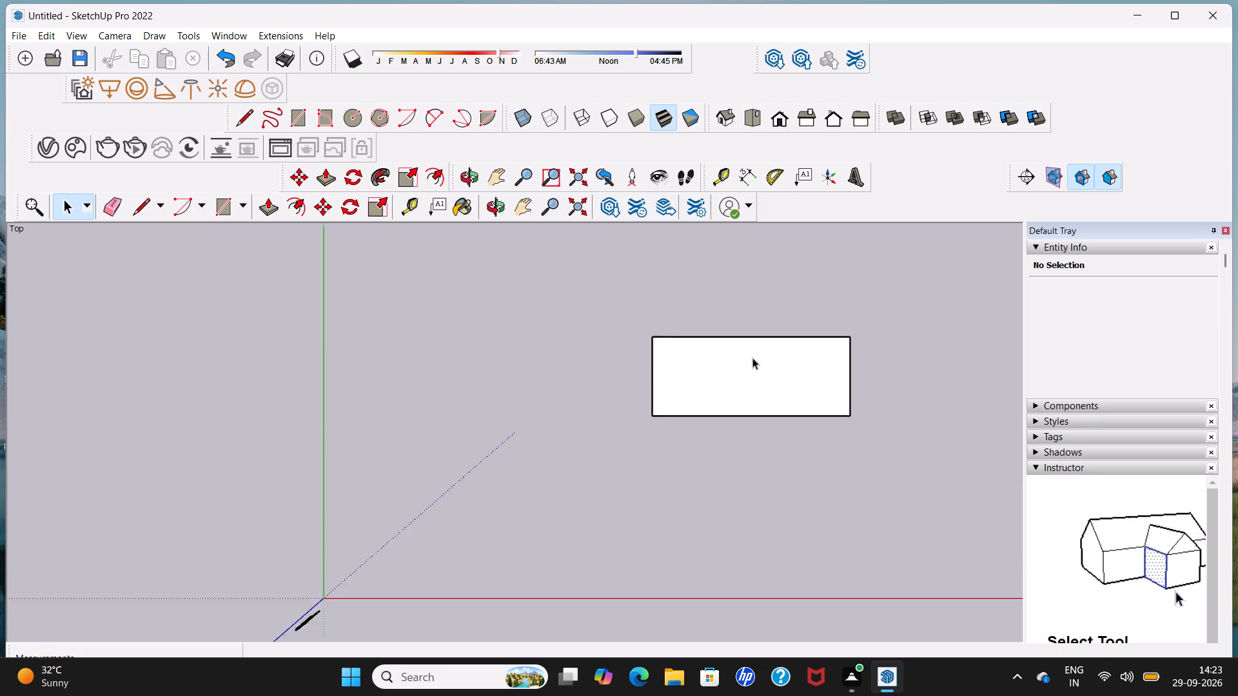
{"action": "scroll", "coordinate": [752, 358], "scroll_direction": "up", "scroll_amount": 4}
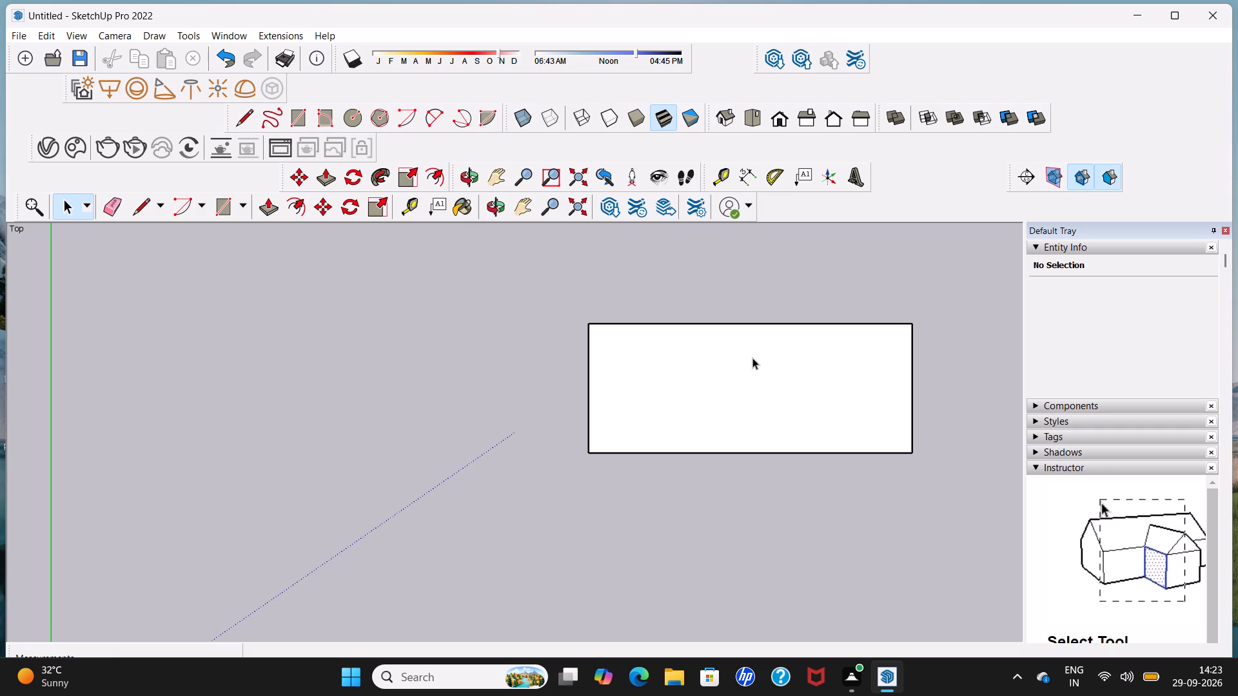
{"action": "left_click", "coordinate": [727, 172]}
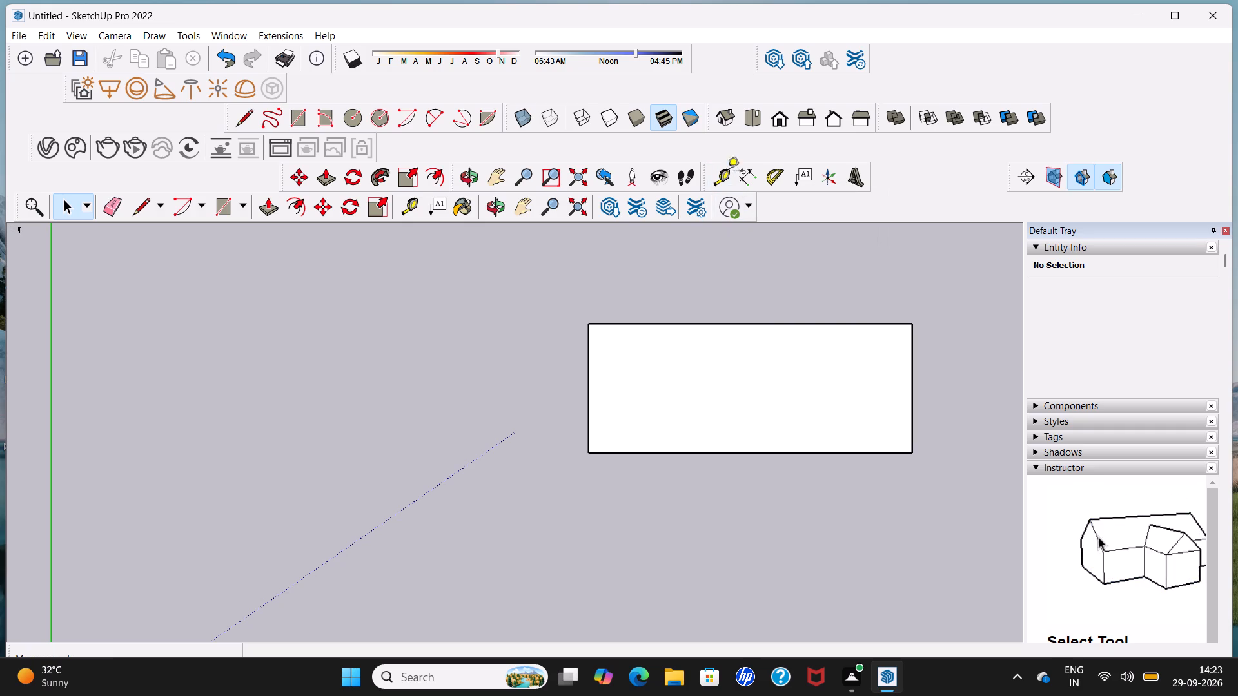
{"action": "left_click", "coordinate": [767, 320]}
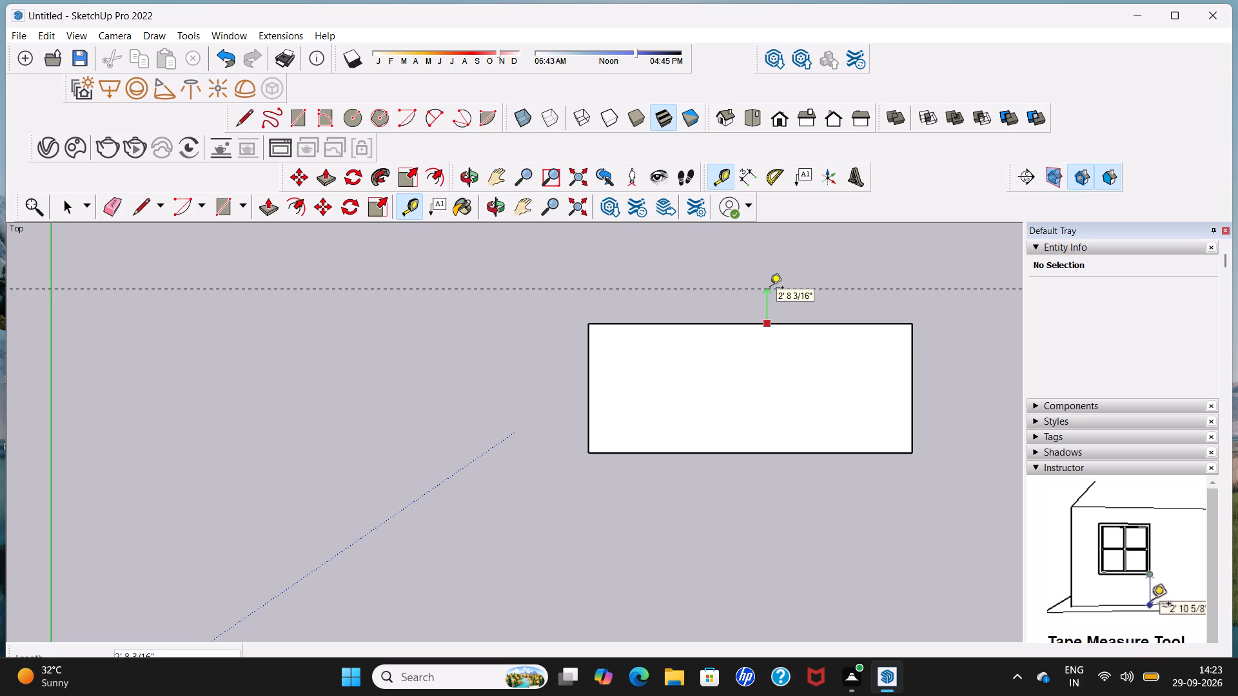
{"action": "left_click", "coordinate": [770, 289]}
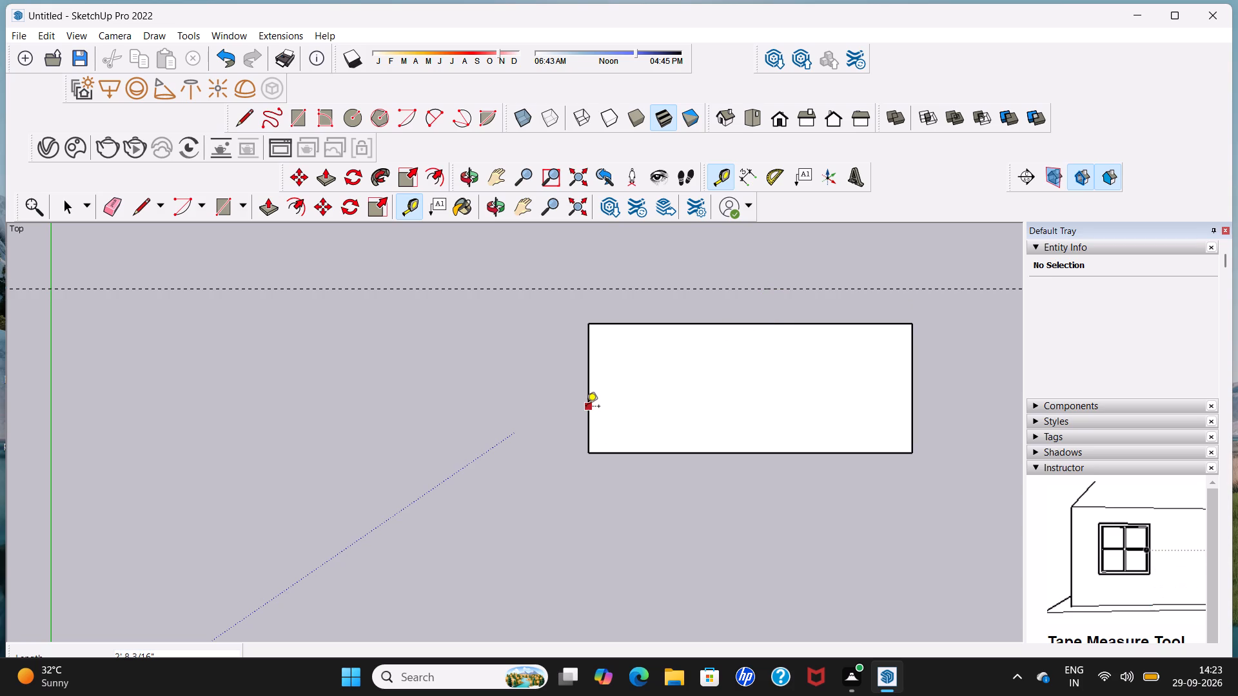
{"action": "left_click", "coordinate": [586, 407]}
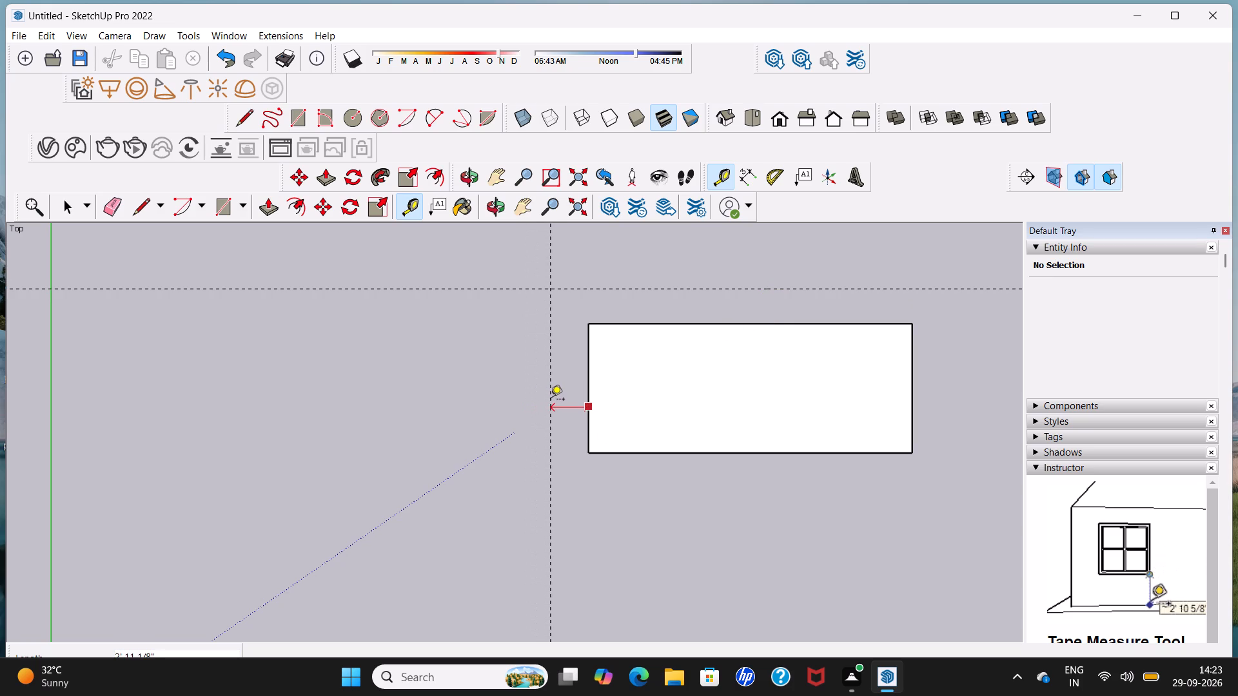
{"action": "left_click", "coordinate": [551, 400]}
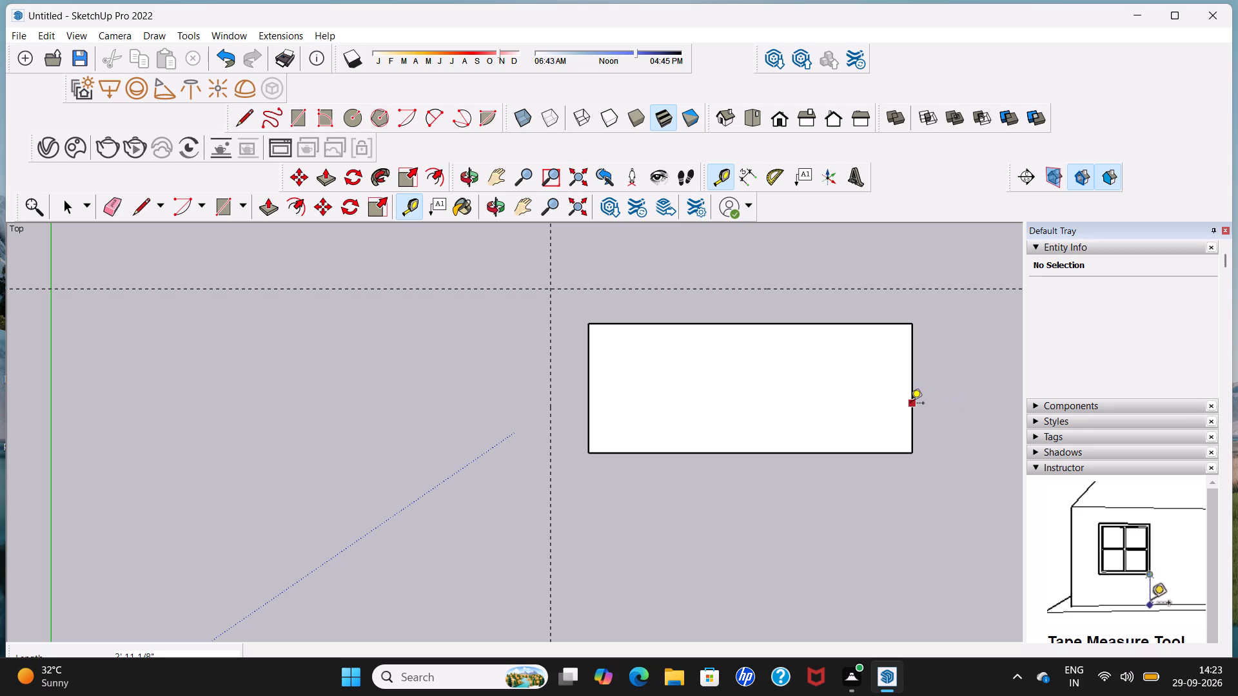
{"action": "left_click", "coordinate": [910, 404]}
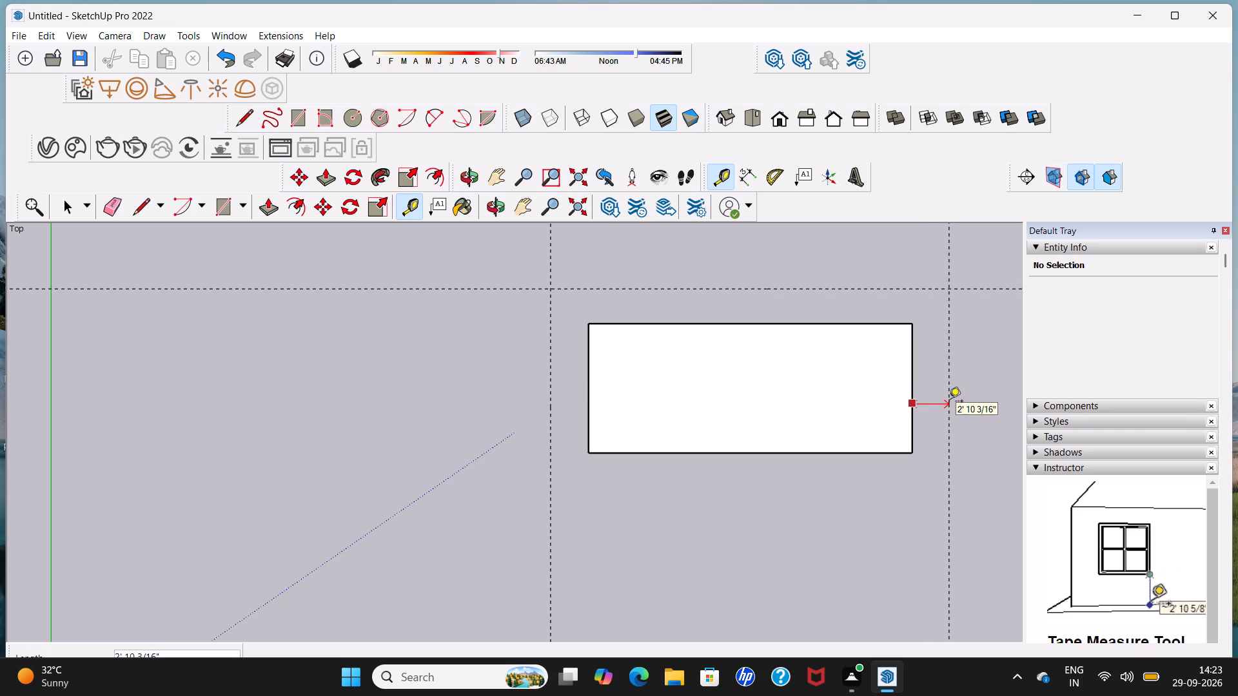
{"action": "left_click", "coordinate": [949, 402]}
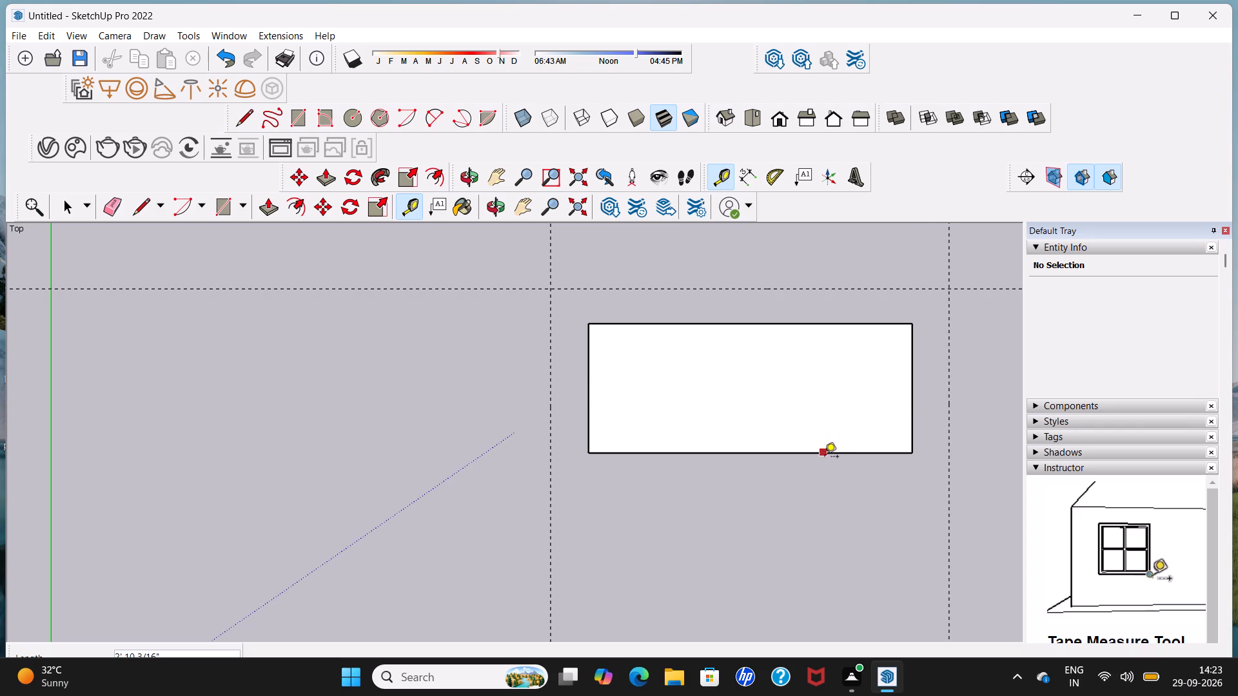
Place a guide line about 11' 8" below the rectangle's lower edge.
{"action": "left_click", "coordinate": [829, 456]}
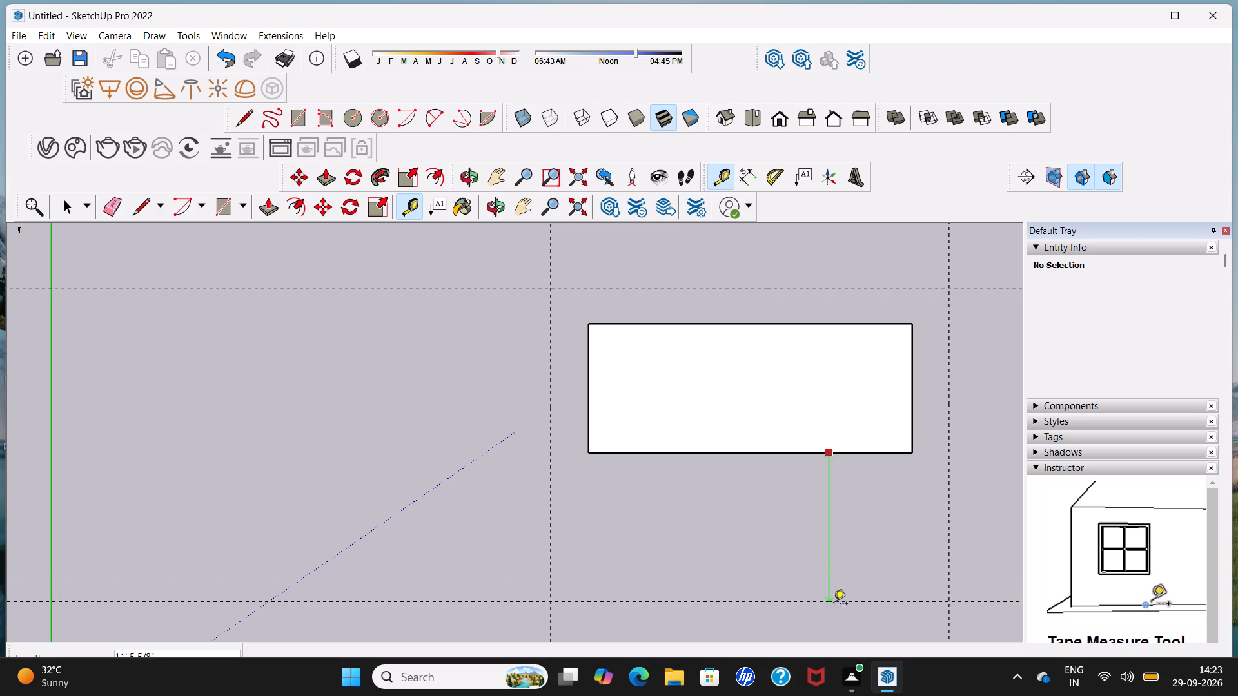
{"action": "left_click", "coordinate": [834, 604]}
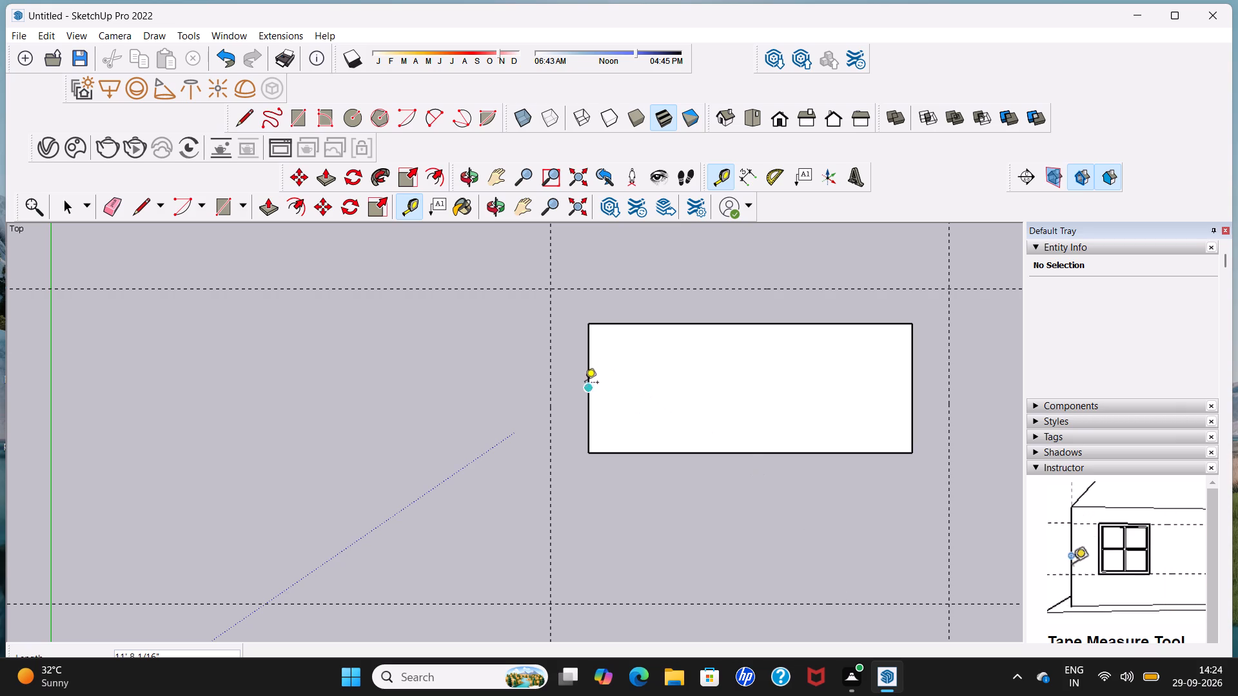
Place two guide lines across the rectangle, one 10' inside its left edge and another 10' farther along the red axis.
{"action": "left_click", "coordinate": [586, 404]}
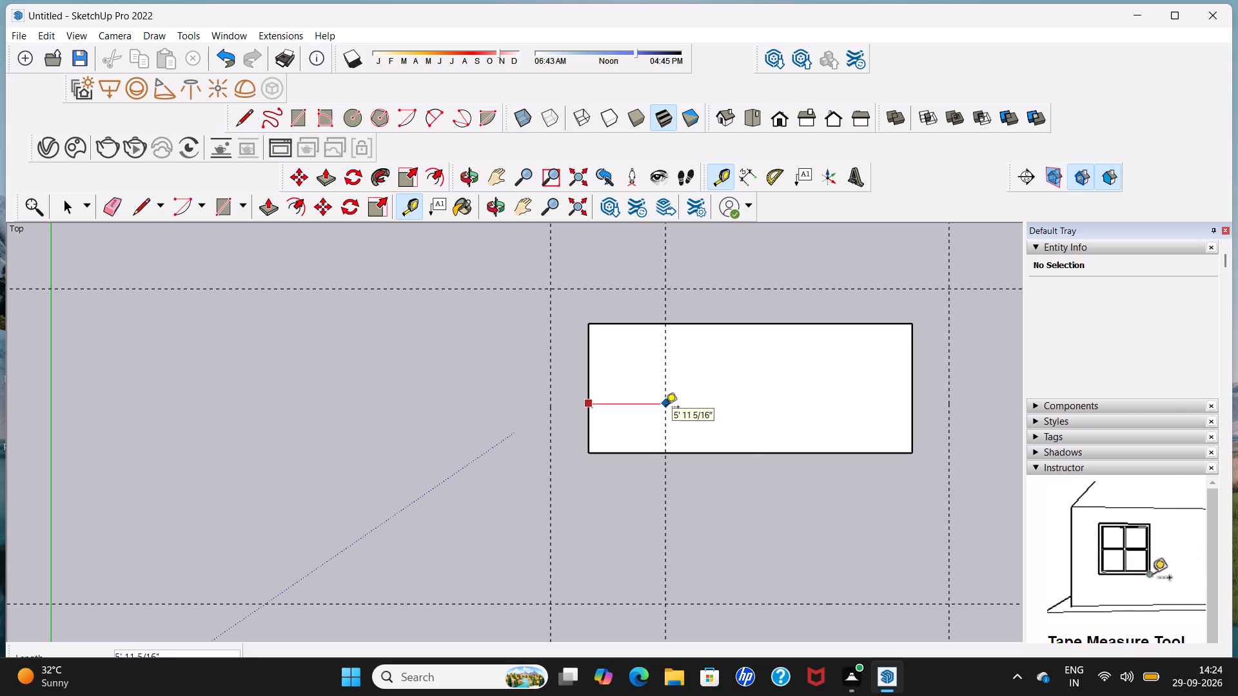
{"action": "type", "text": "10'"}
{"action": "key", "text": "Return"}
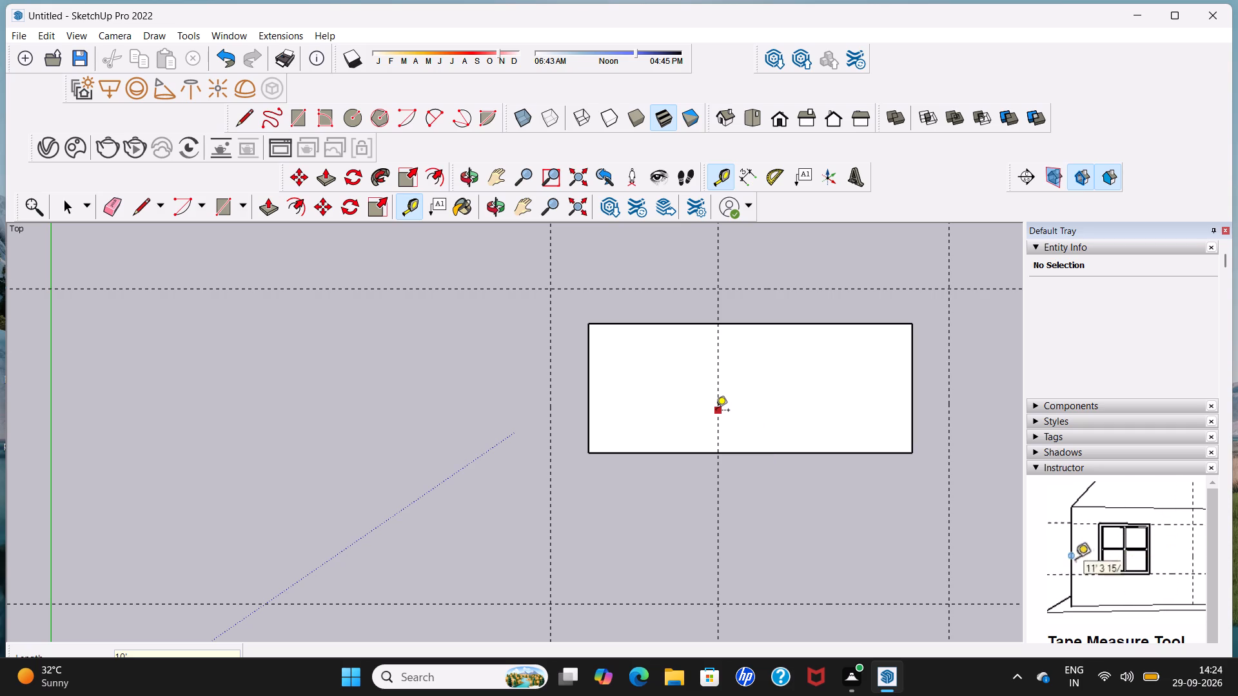
{"action": "left_click", "coordinate": [716, 411]}
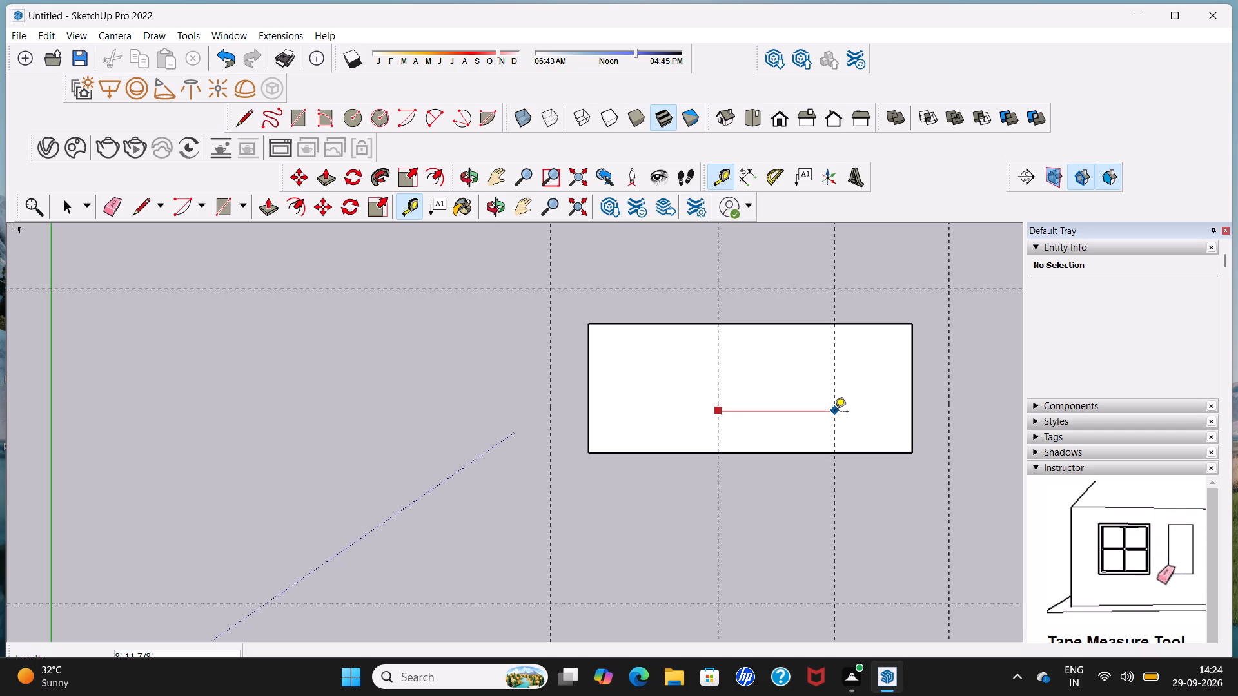
{"action": "key", "text": "1"}
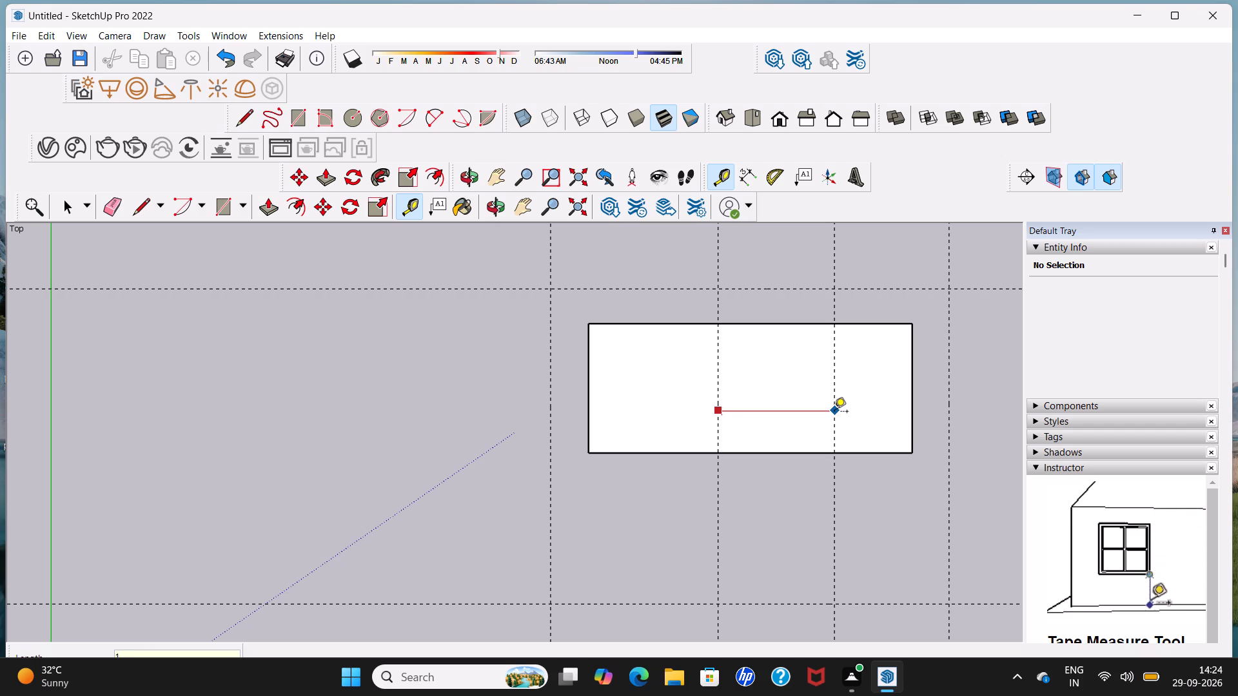
{"action": "key", "text": "0"}
{"action": "key", "text": "apostrophe"}
{"action": "key", "text": "Return"}
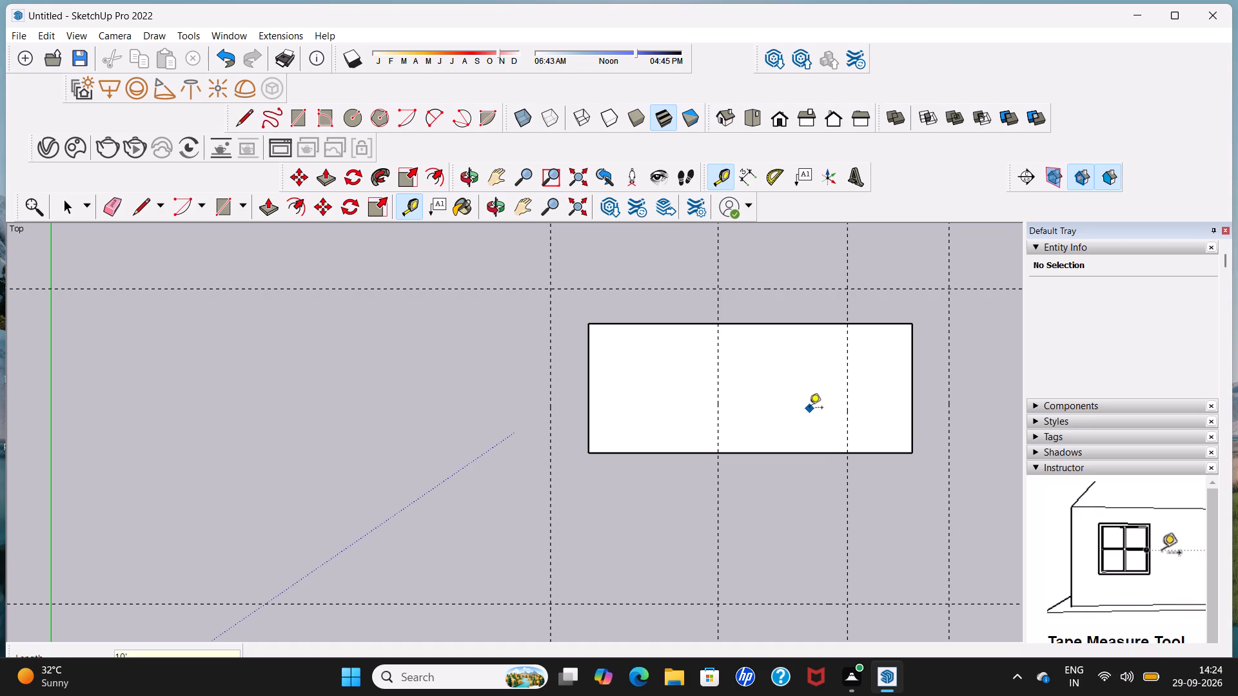
Draw a closed outline about 30' 9" by 24' 4" with the Line tool through the four outer guide intersections.
{"action": "left_click", "coordinate": [240, 119]}
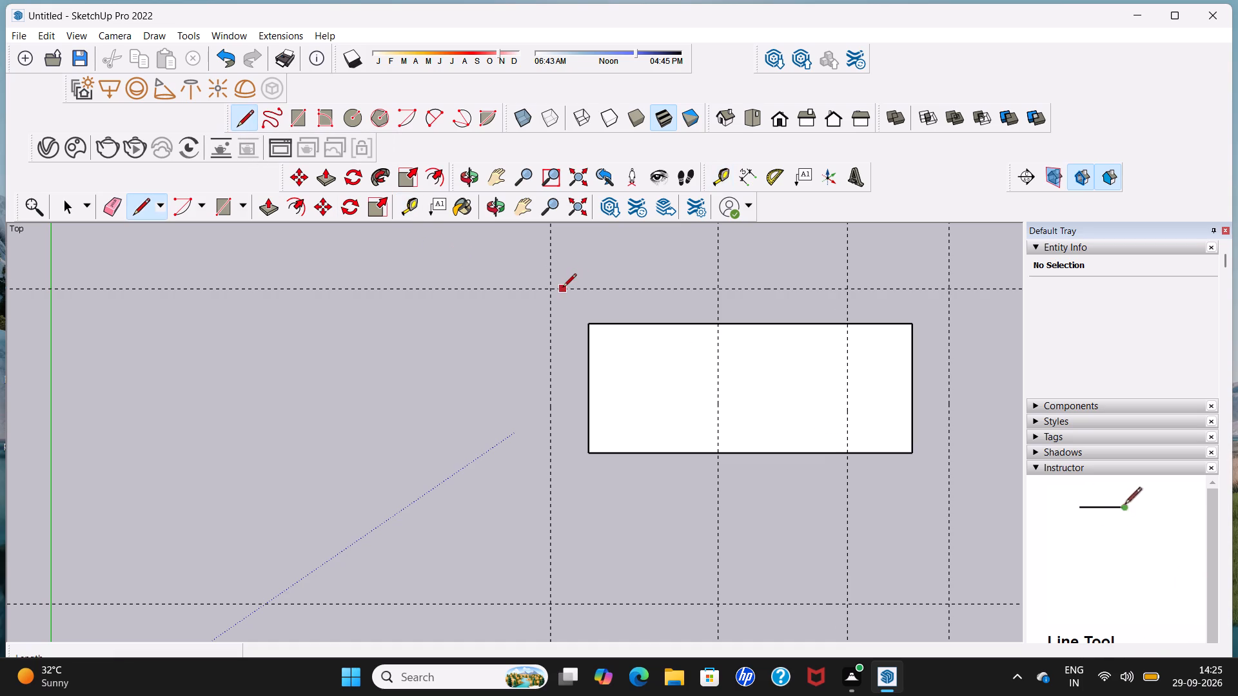
{"action": "left_click", "coordinate": [553, 288]}
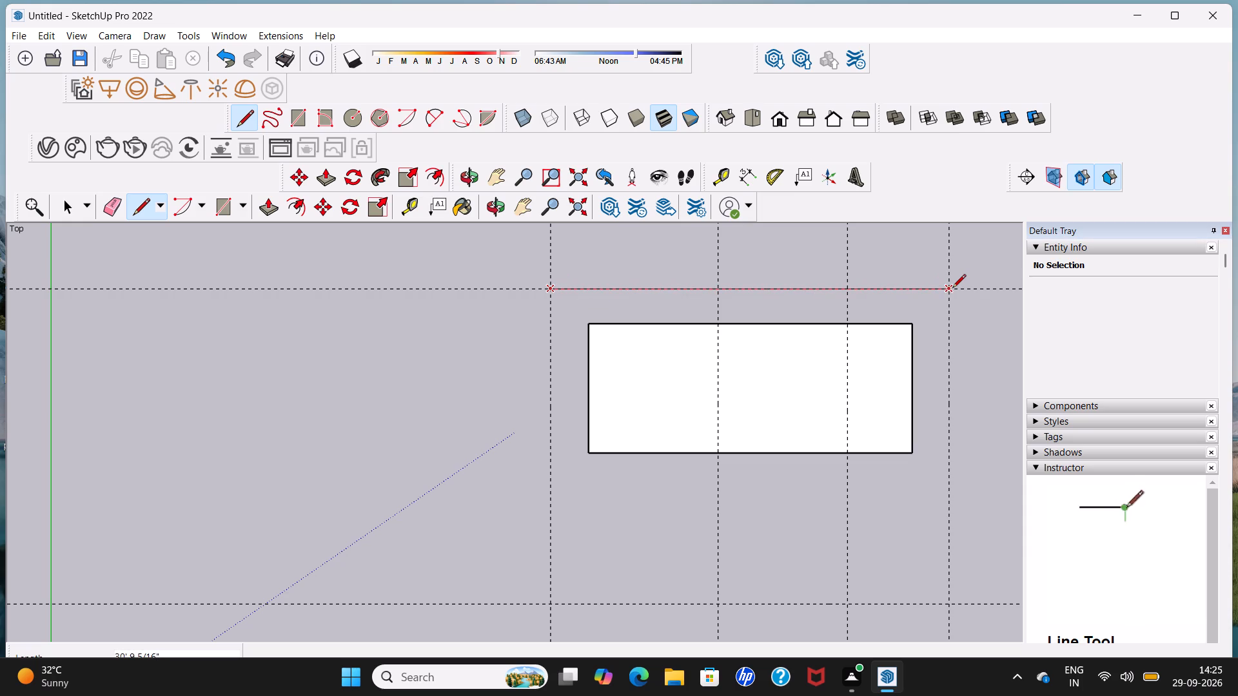
{"action": "left_click", "coordinate": [952, 289]}
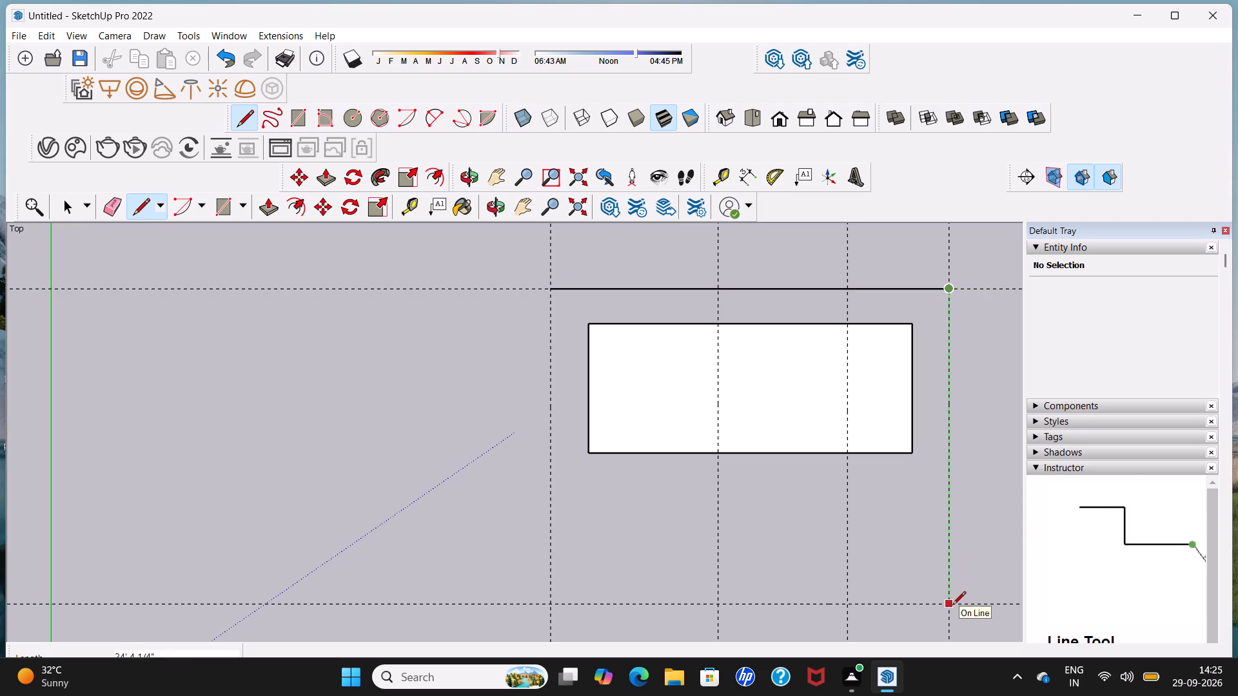
{"action": "left_click", "coordinate": [952, 606]}
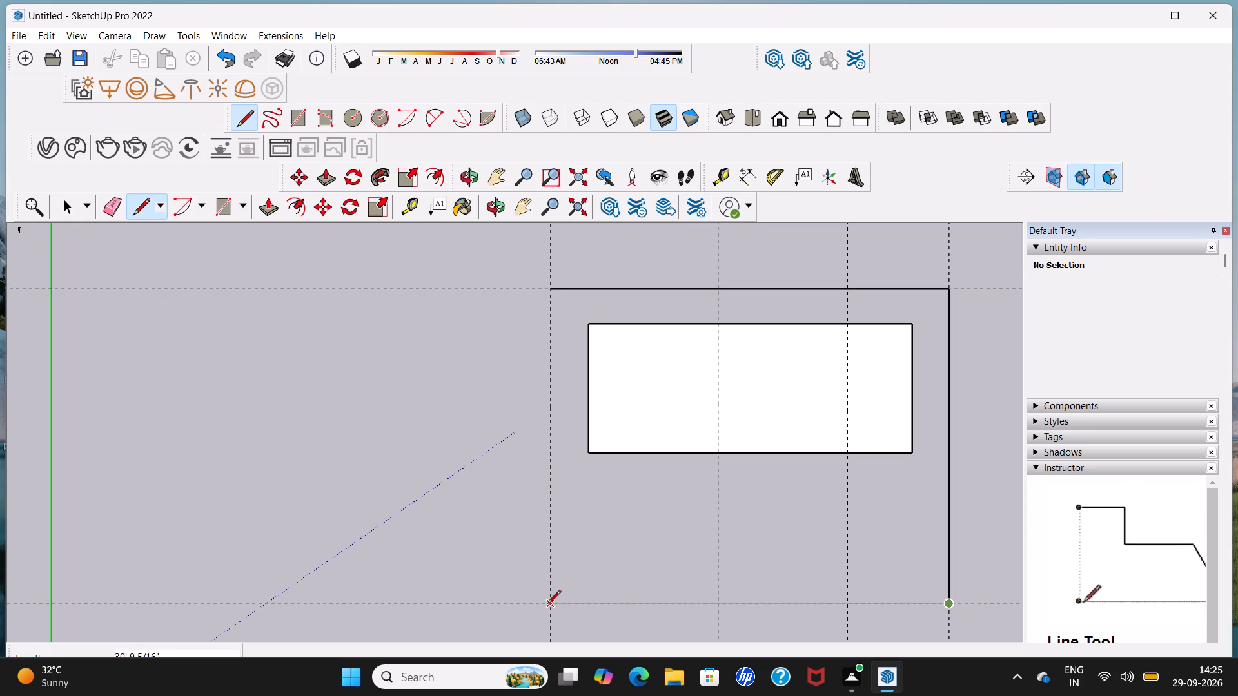
{"action": "left_click", "coordinate": [547, 604]}
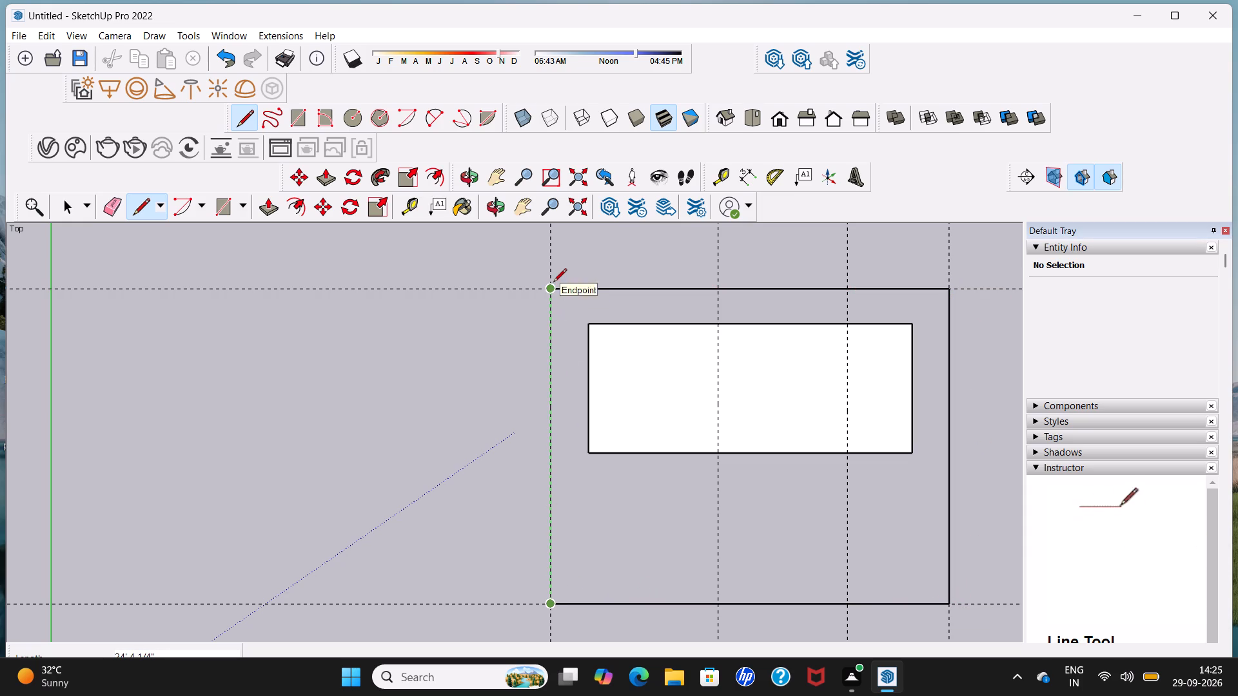
{"action": "left_click", "coordinate": [552, 284]}
Draw two 10' dividing lines across the inner rectangle along the two guides that cross it.
{"action": "scroll", "coordinate": [552, 284], "scroll_direction": "down", "scroll_amount": 3}
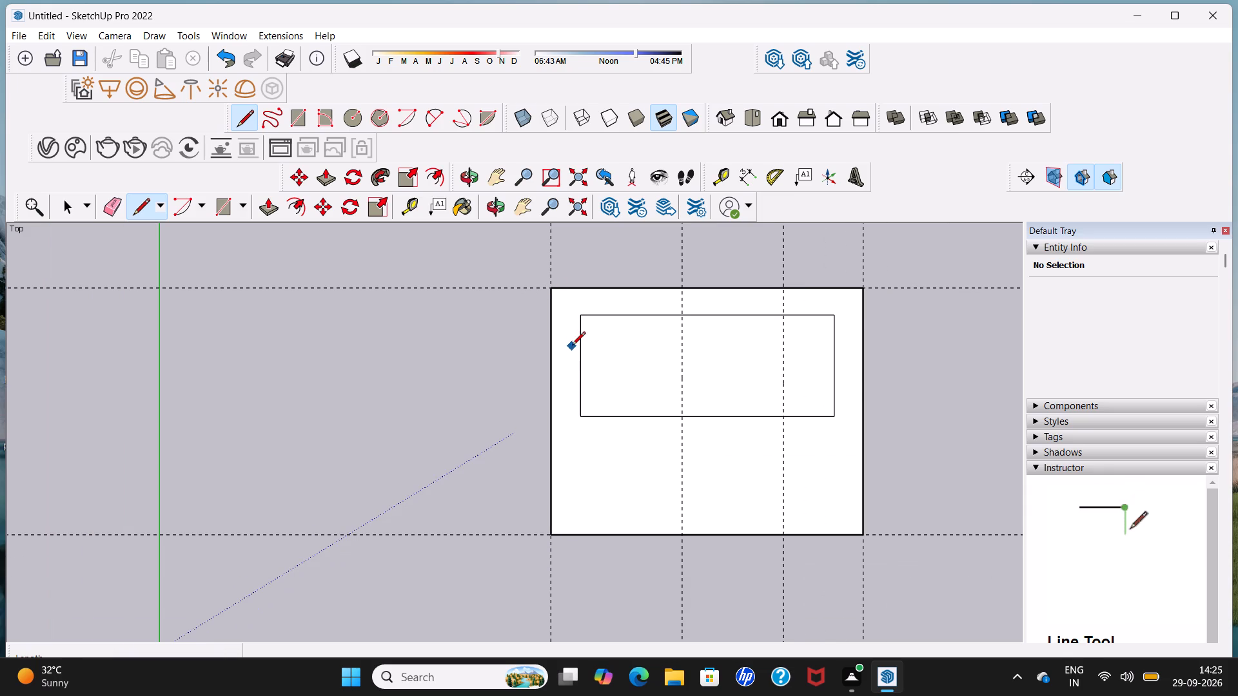
{"action": "middle_click_drag", "start_coordinate": [572, 346], "coordinate": [573, 298]}
{"action": "middle_click_drag", "start_coordinate": [585, 302], "coordinate": [722, 264]}
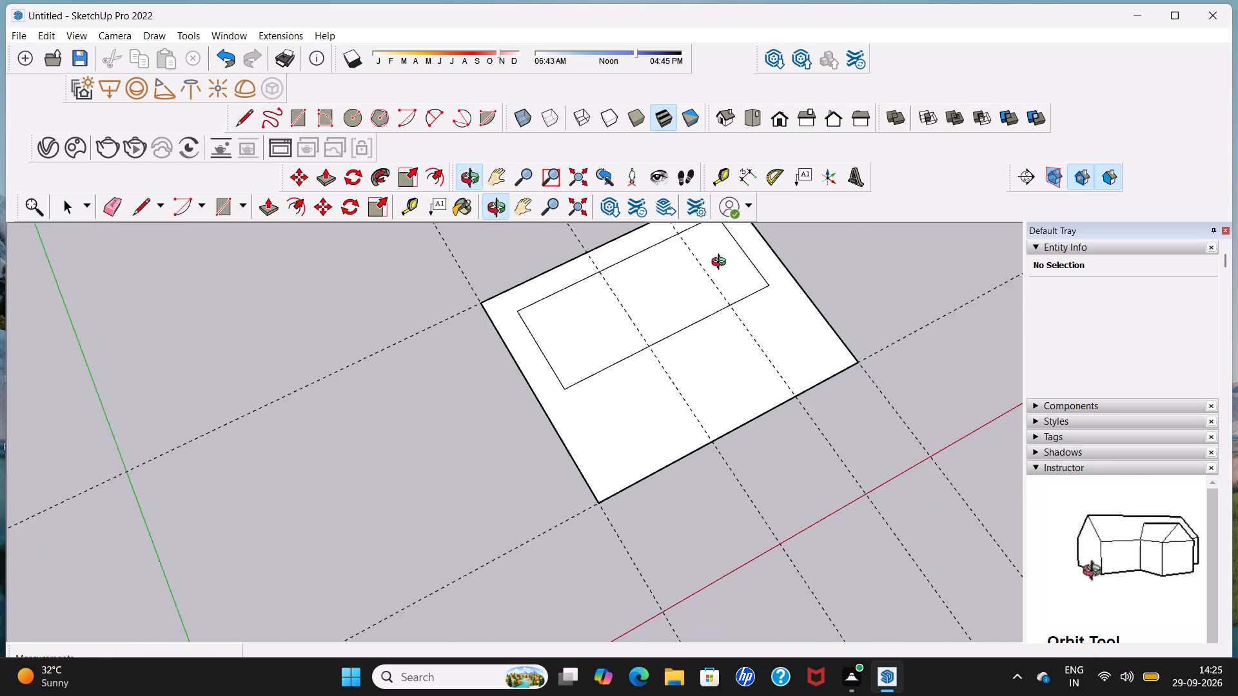
{"action": "middle_click_drag", "start_coordinate": [722, 264], "coordinate": [742, 250]}
{"action": "scroll", "coordinate": [634, 272], "scroll_direction": "up", "scroll_amount": 3}
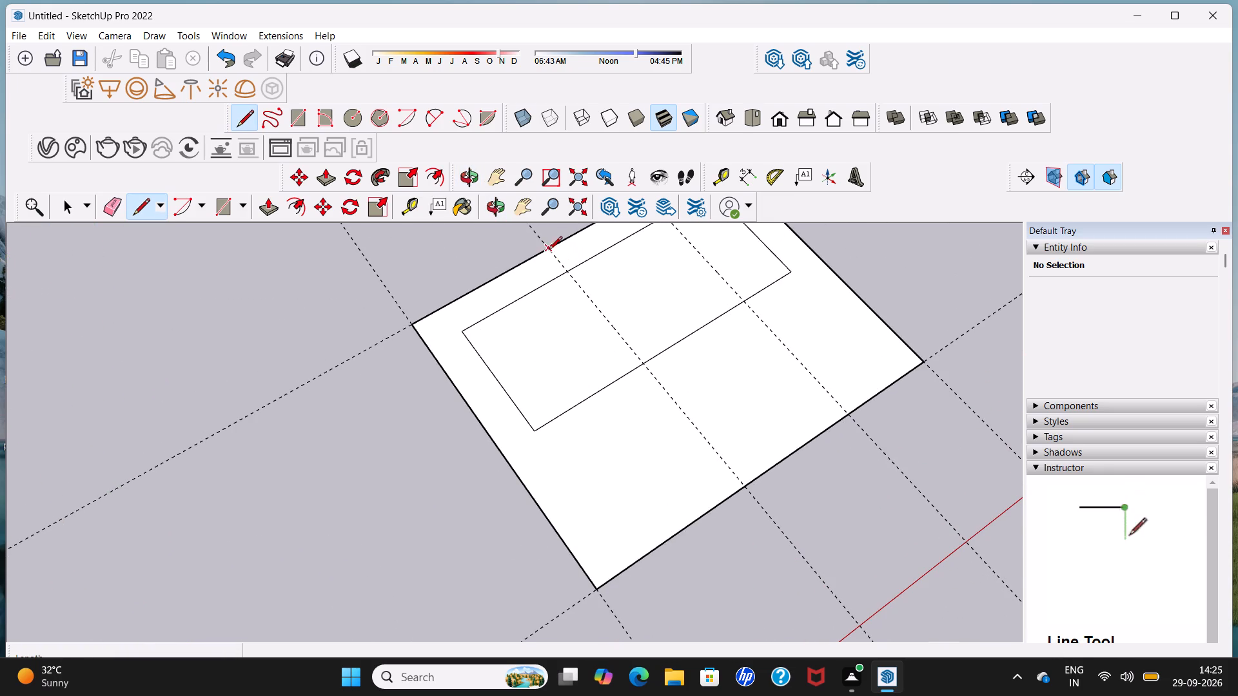
{"action": "left_click", "coordinate": [569, 273]}
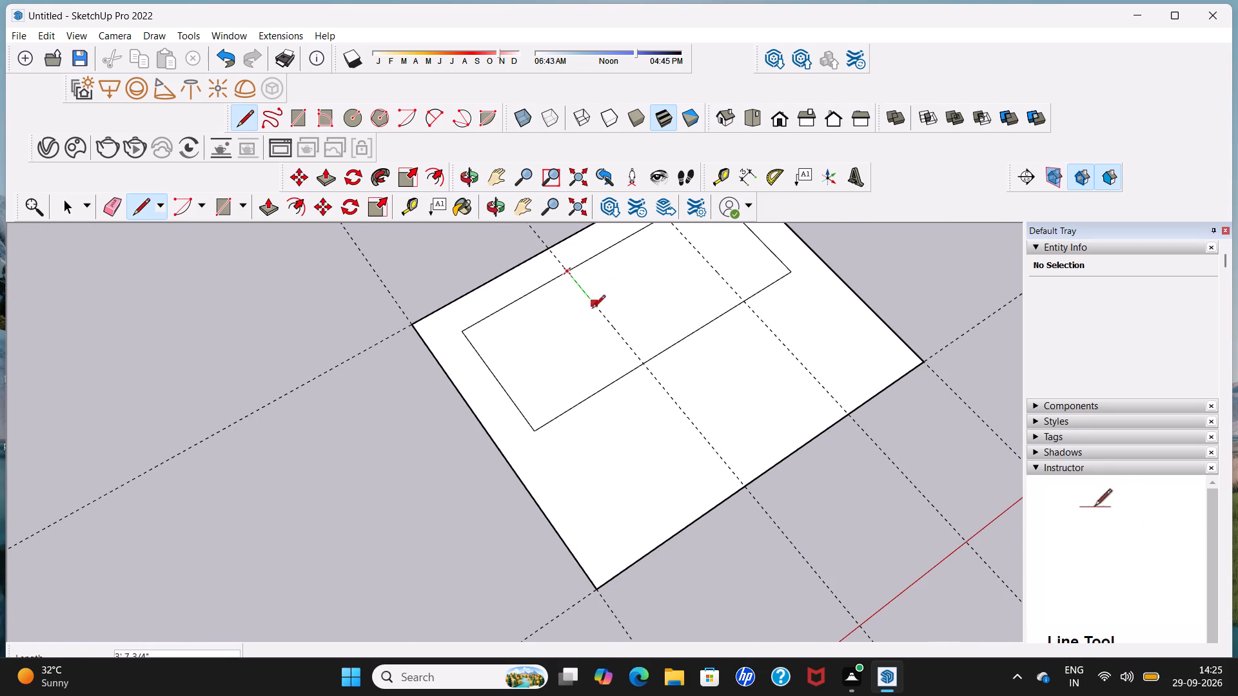
{"action": "left_click", "coordinate": [642, 362]}
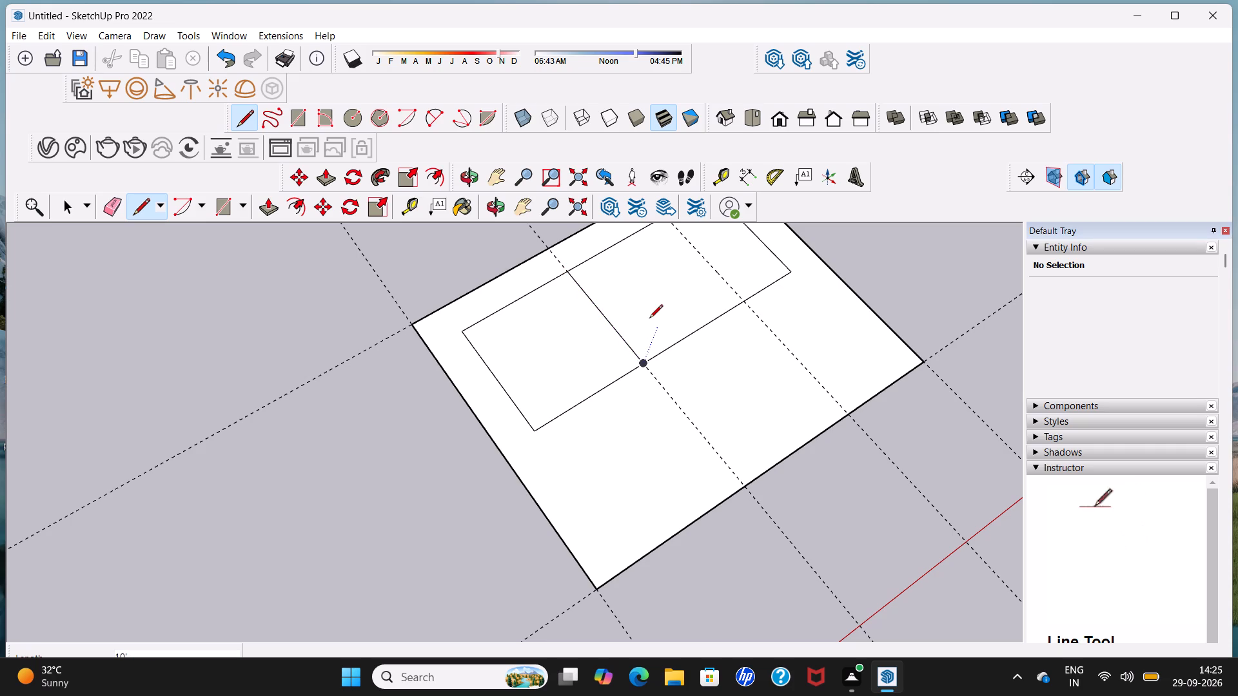
{"action": "middle_click_drag", "start_coordinate": [653, 298], "coordinate": [613, 360], "text": "shift"}
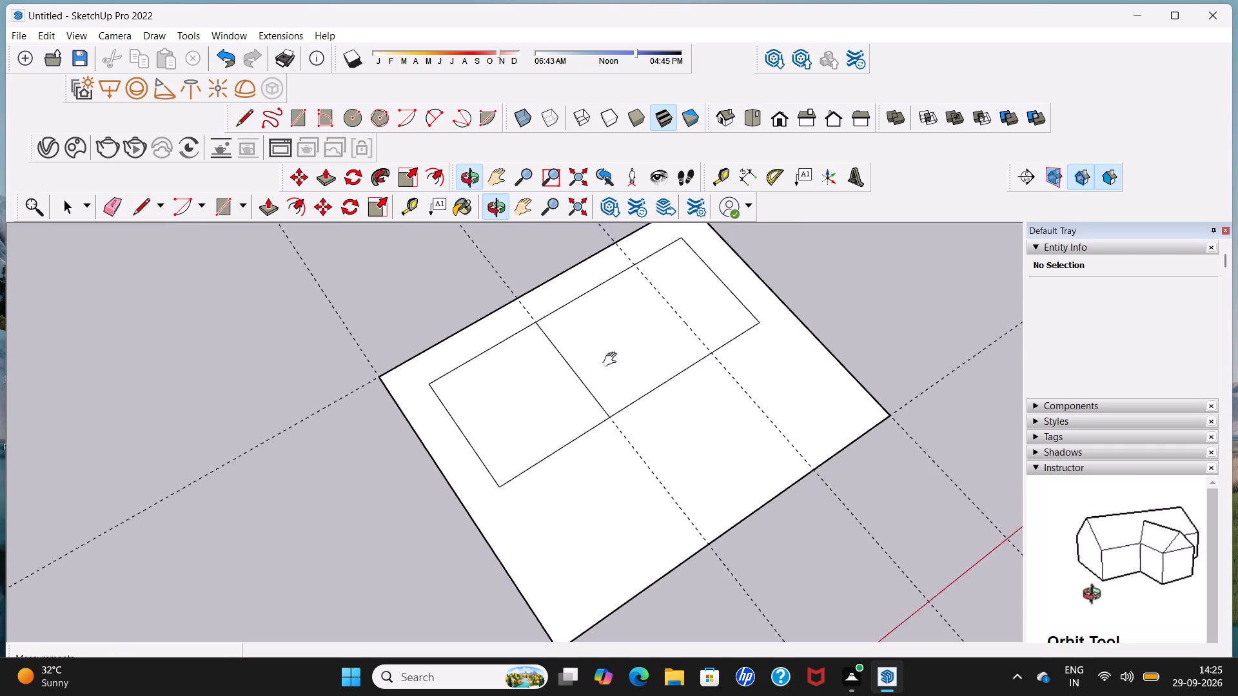
{"action": "middle_click_drag", "start_coordinate": [613, 360], "coordinate": [559, 424], "text": "shift"}
{"action": "left_click", "coordinate": [579, 338]}
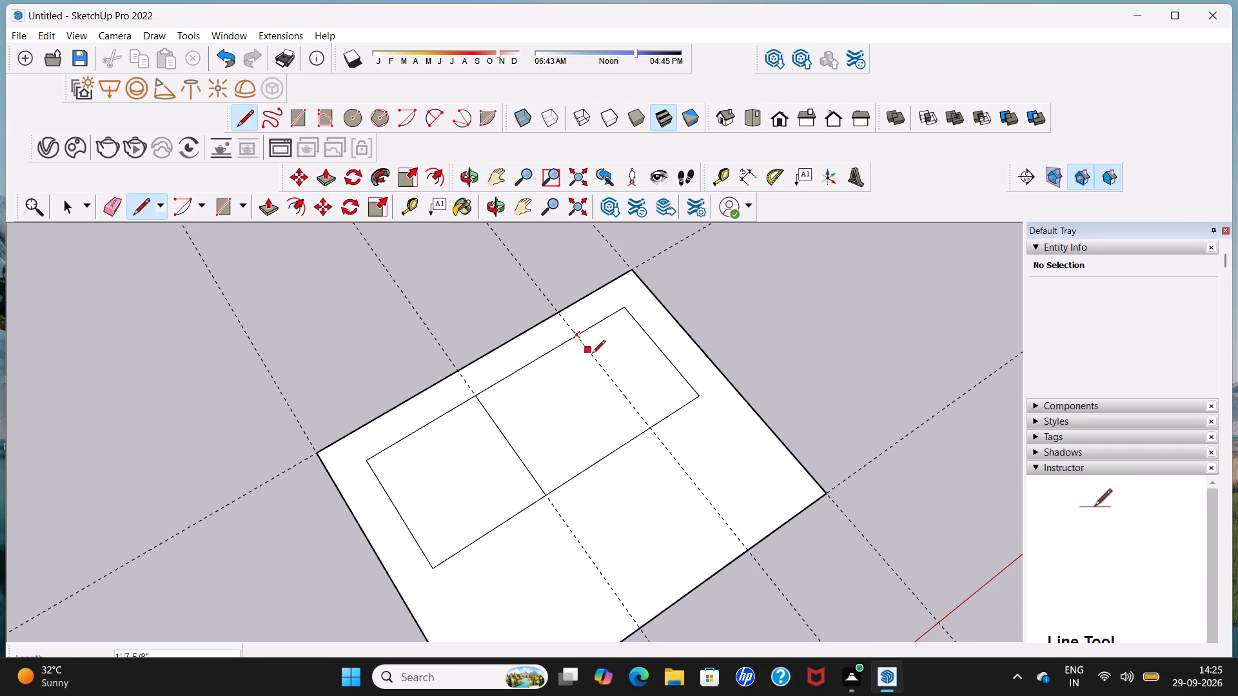
{"action": "left_click", "coordinate": [657, 425]}
{"action": "key", "text": "space"}
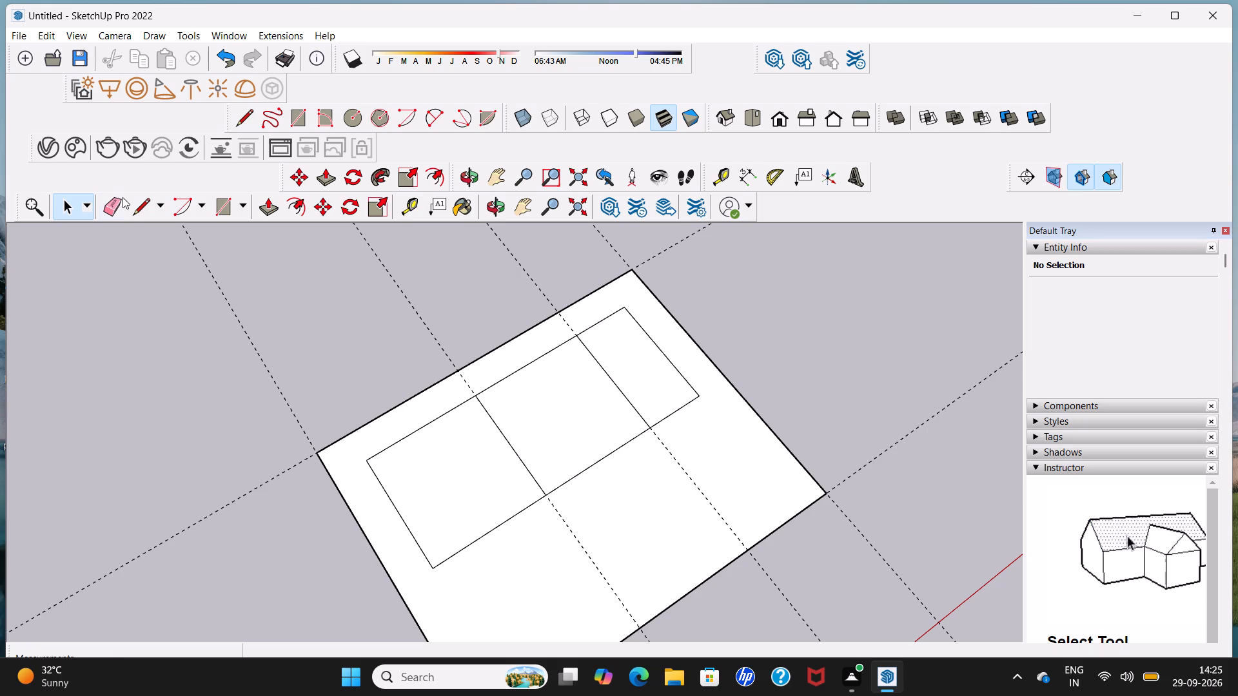
Erase the guides along the outer outline's upper, left and right edges and the guide through the second dividing line.
{"action": "left_click", "coordinate": [102, 208]}
{"action": "left_click_drag", "start_coordinate": [660, 695], "coordinate": [948, 689]}
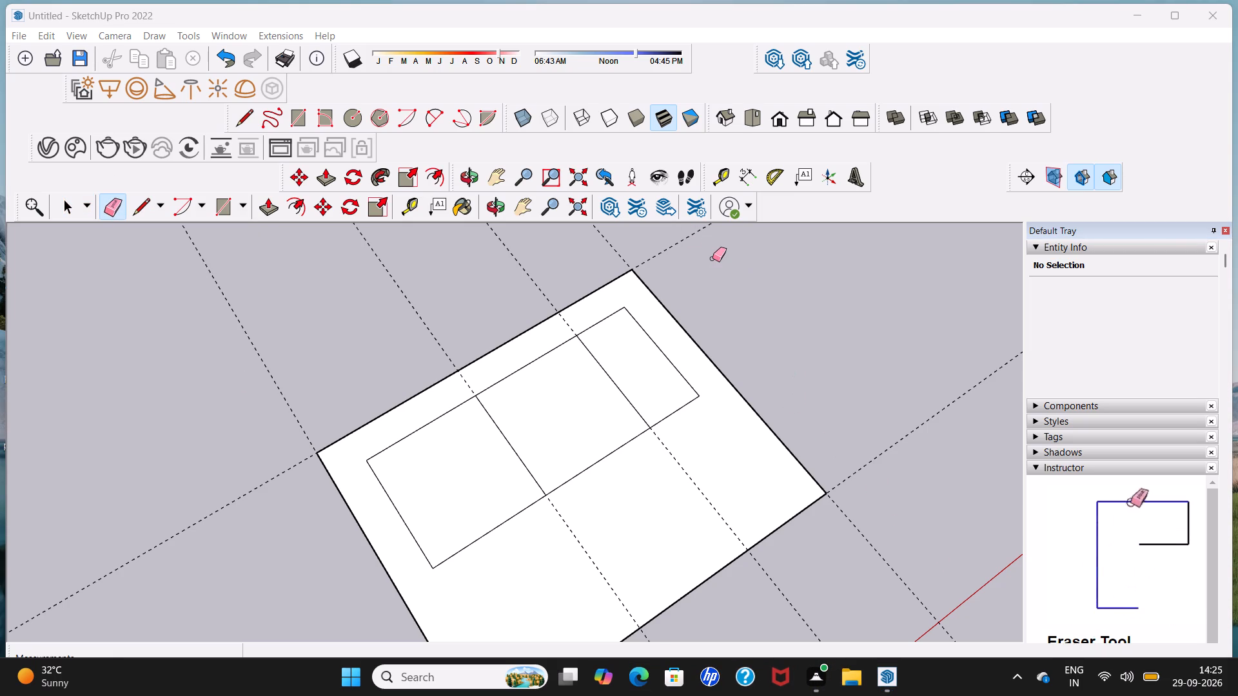
{"action": "left_click_drag", "start_coordinate": [712, 258], "coordinate": [279, 342]}
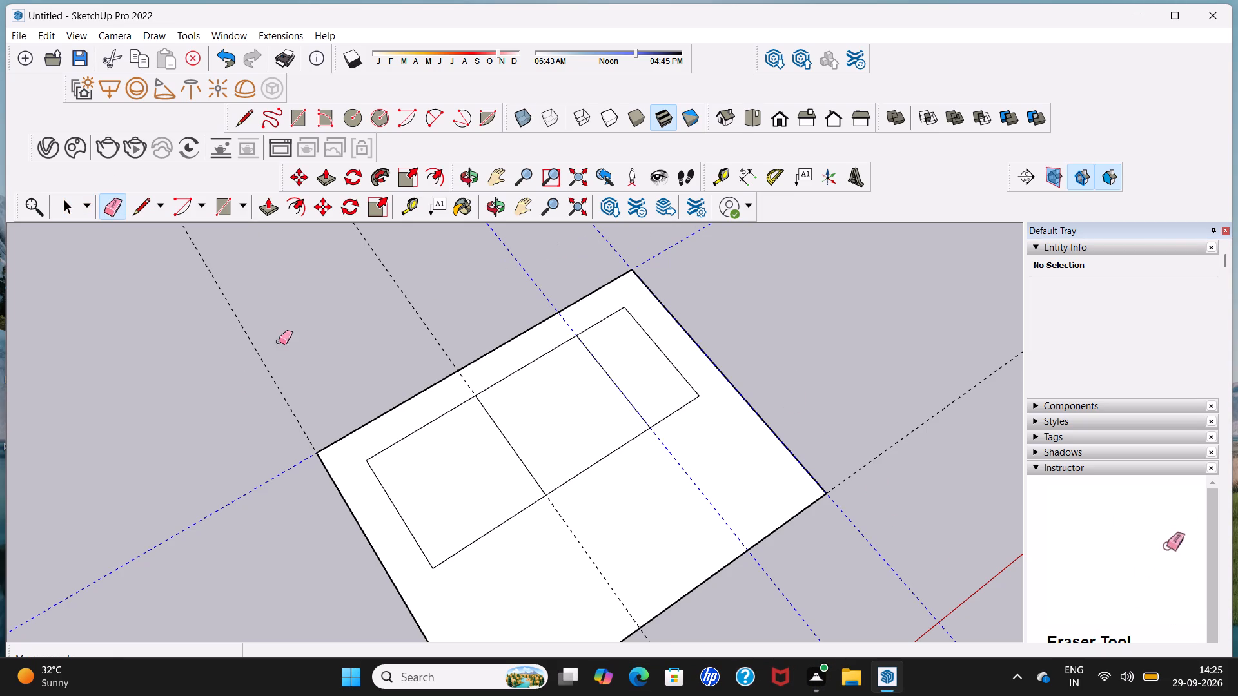
{"action": "left_click_drag", "start_coordinate": [279, 342], "coordinate": [221, 367]}
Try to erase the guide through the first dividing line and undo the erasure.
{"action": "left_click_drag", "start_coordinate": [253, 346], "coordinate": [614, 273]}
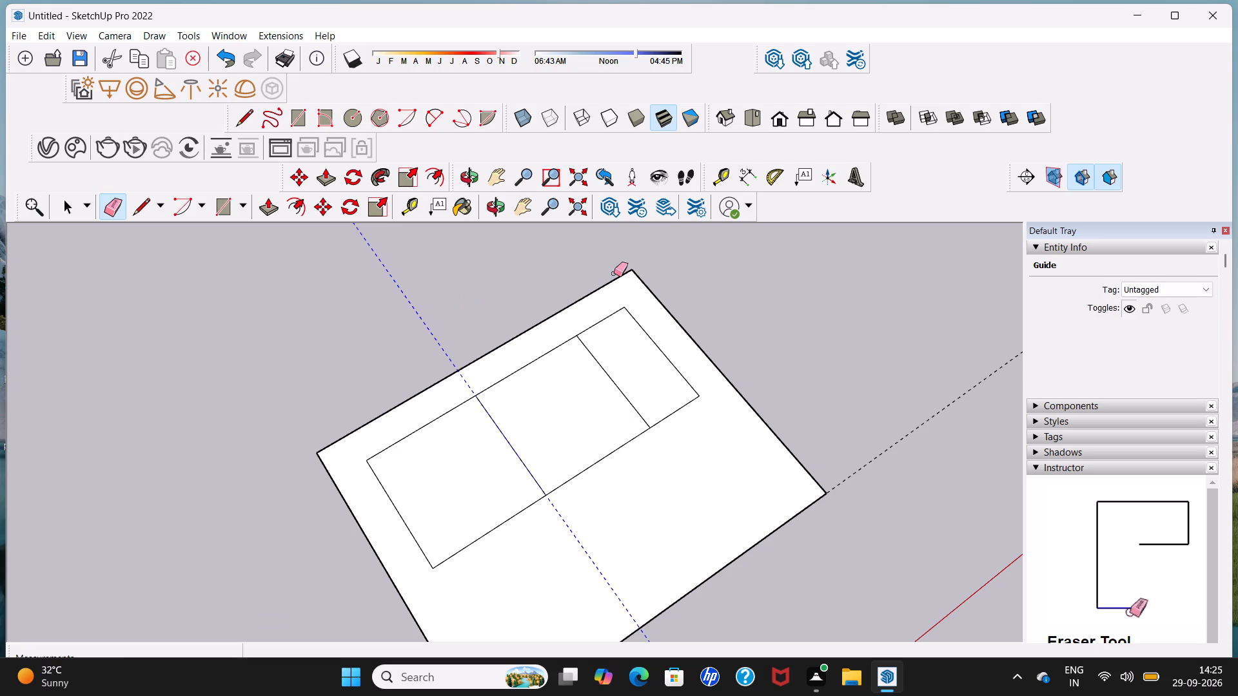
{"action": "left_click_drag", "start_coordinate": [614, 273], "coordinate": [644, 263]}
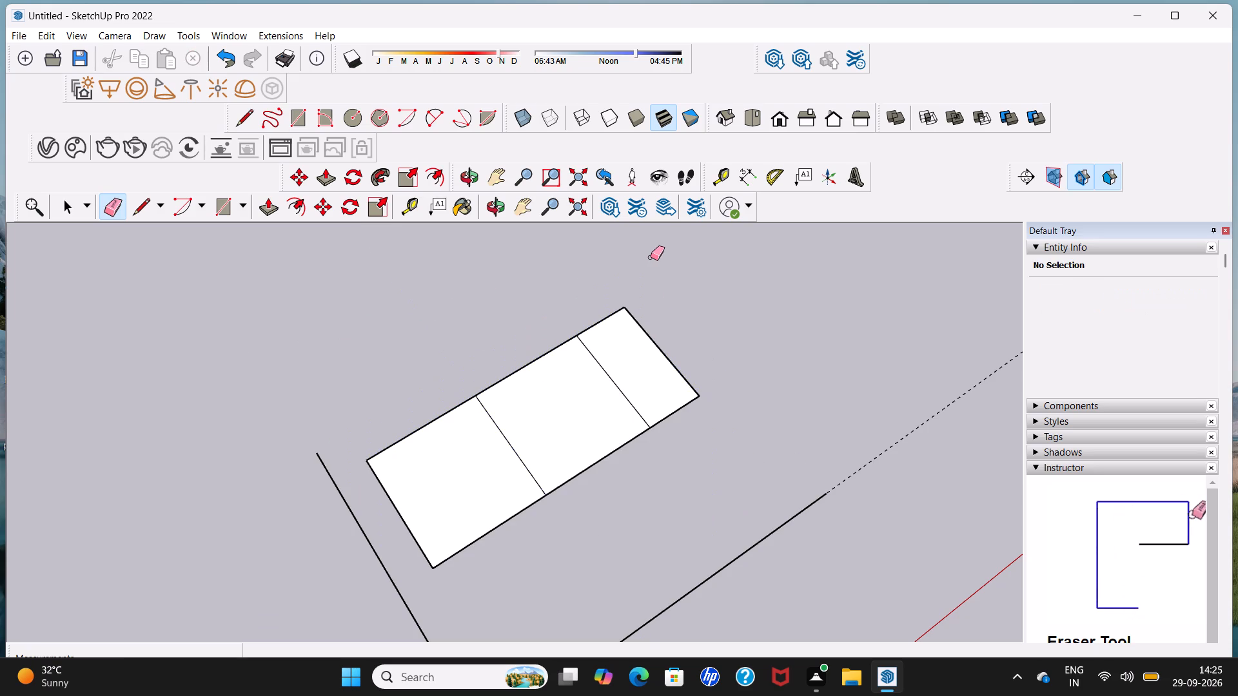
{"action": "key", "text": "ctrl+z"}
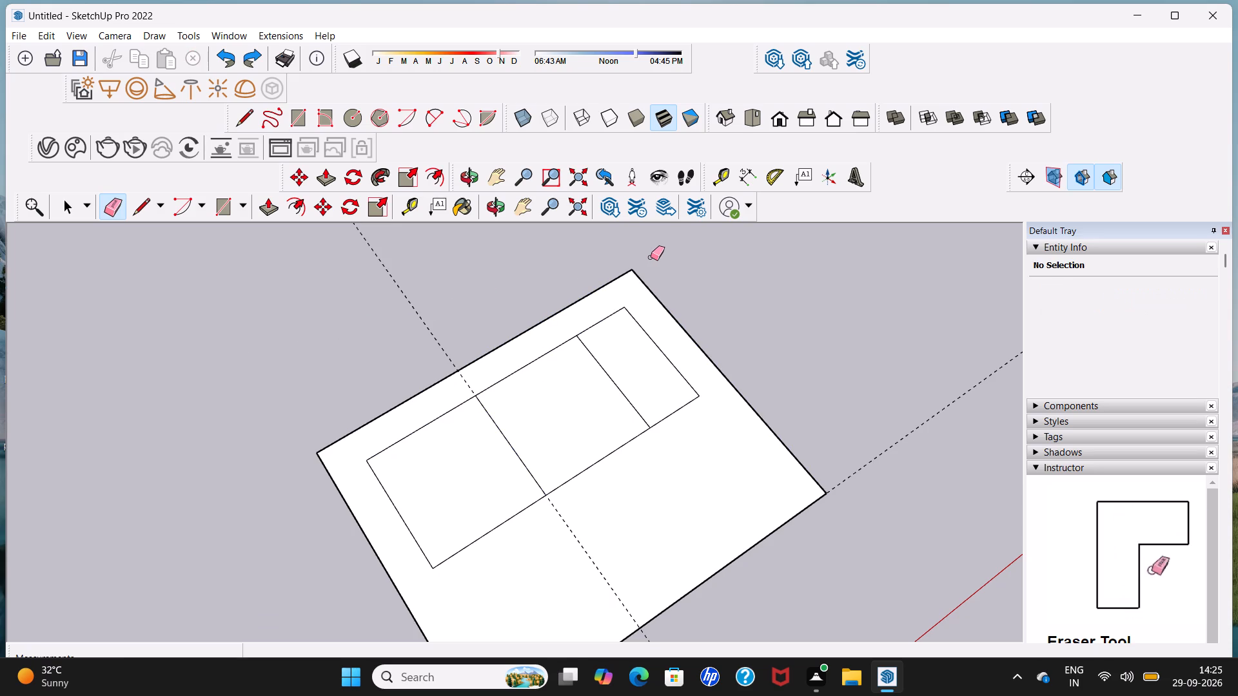
Erase the two remaining guides, through the first dividing line and along the outer outline's lower edge.
{"action": "left_click_drag", "start_coordinate": [392, 269], "coordinate": [379, 276]}
{"action": "left_click_drag", "start_coordinate": [909, 403], "coordinate": [950, 441]}
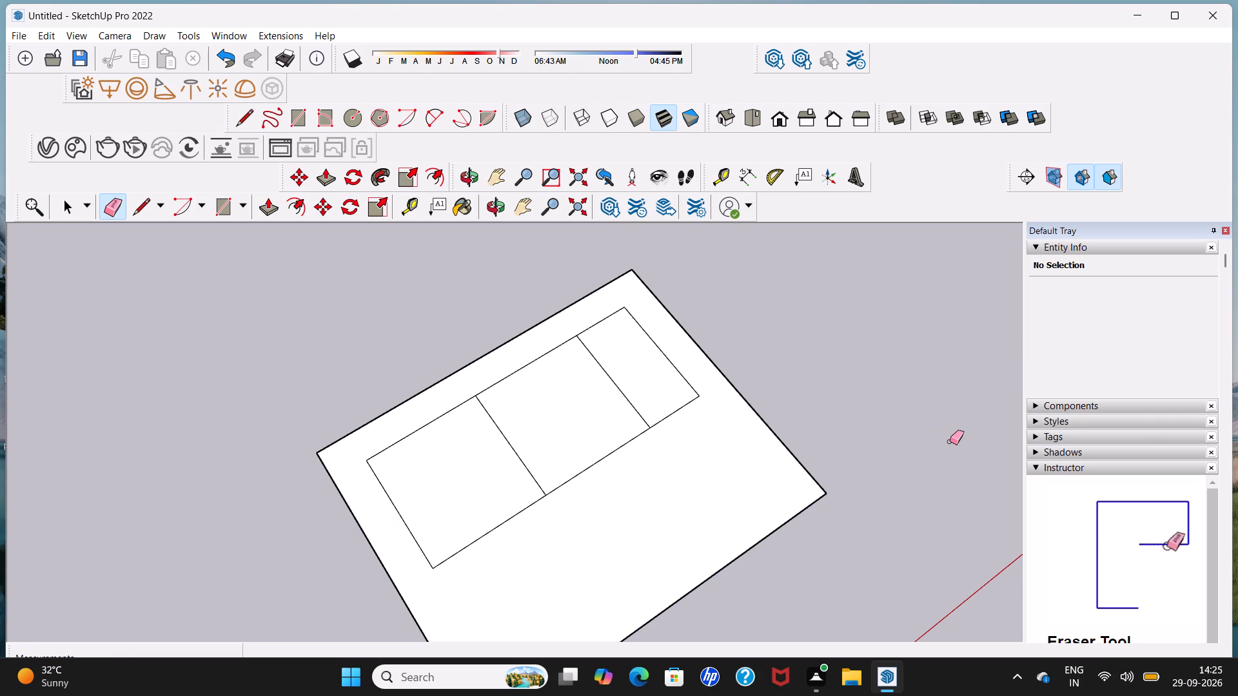
{"action": "key", "text": "space"}
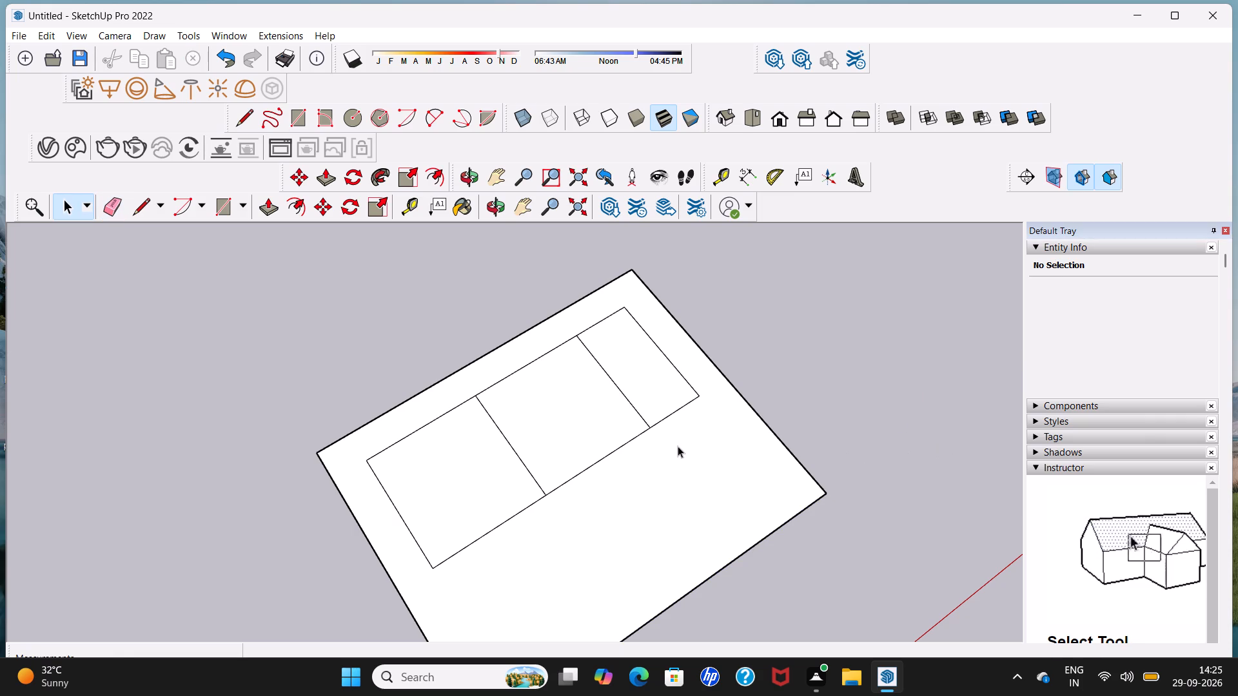
Extrude the middle 10' by 10' section of the inner rectangle upward by 10' with Push/Pull.
{"action": "middle_click_drag", "start_coordinate": [678, 446], "coordinate": [814, 342]}
{"action": "middle_click_drag", "start_coordinate": [842, 392], "coordinate": [694, 424]}
{"action": "middle_click_drag", "start_coordinate": [718, 505], "coordinate": [715, 432]}
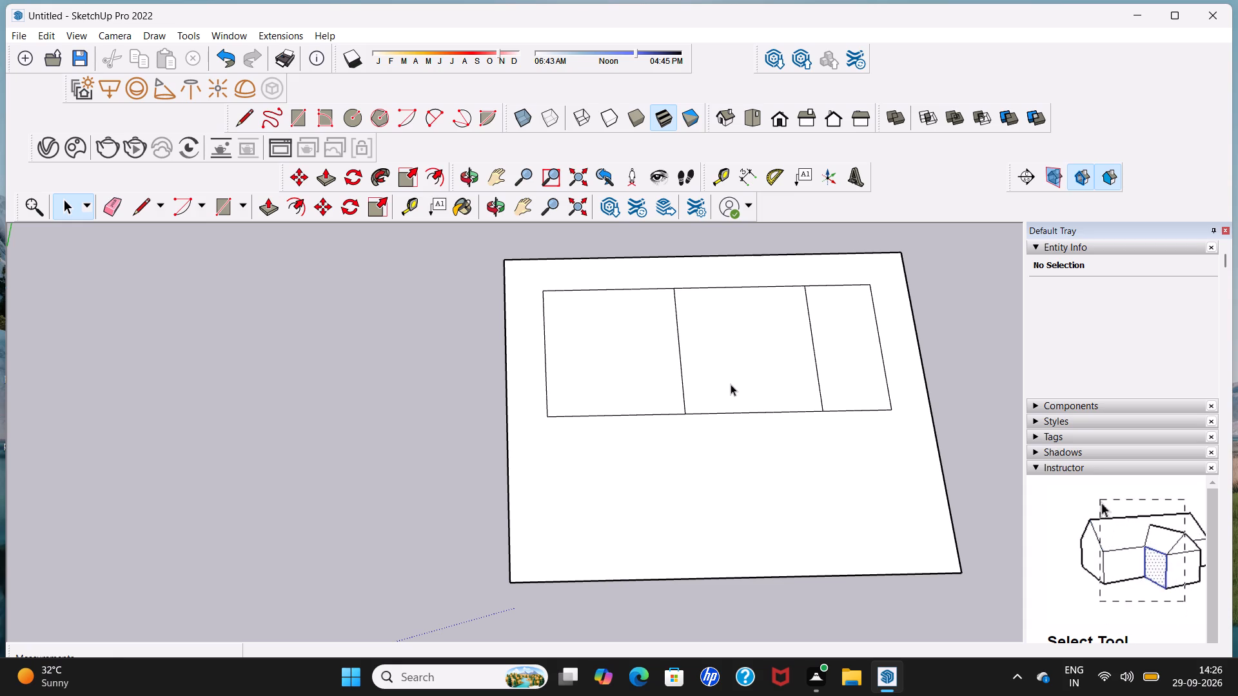
{"action": "left_click", "coordinate": [270, 210]}
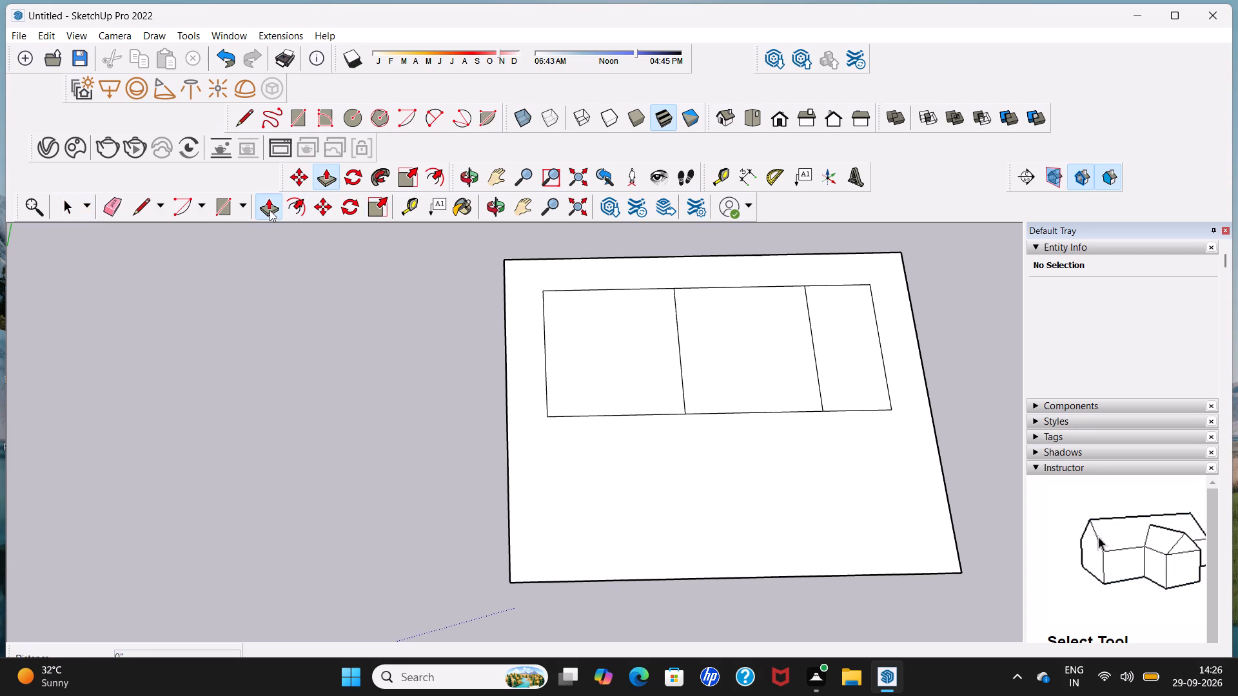
{"action": "left_click", "coordinate": [727, 358]}
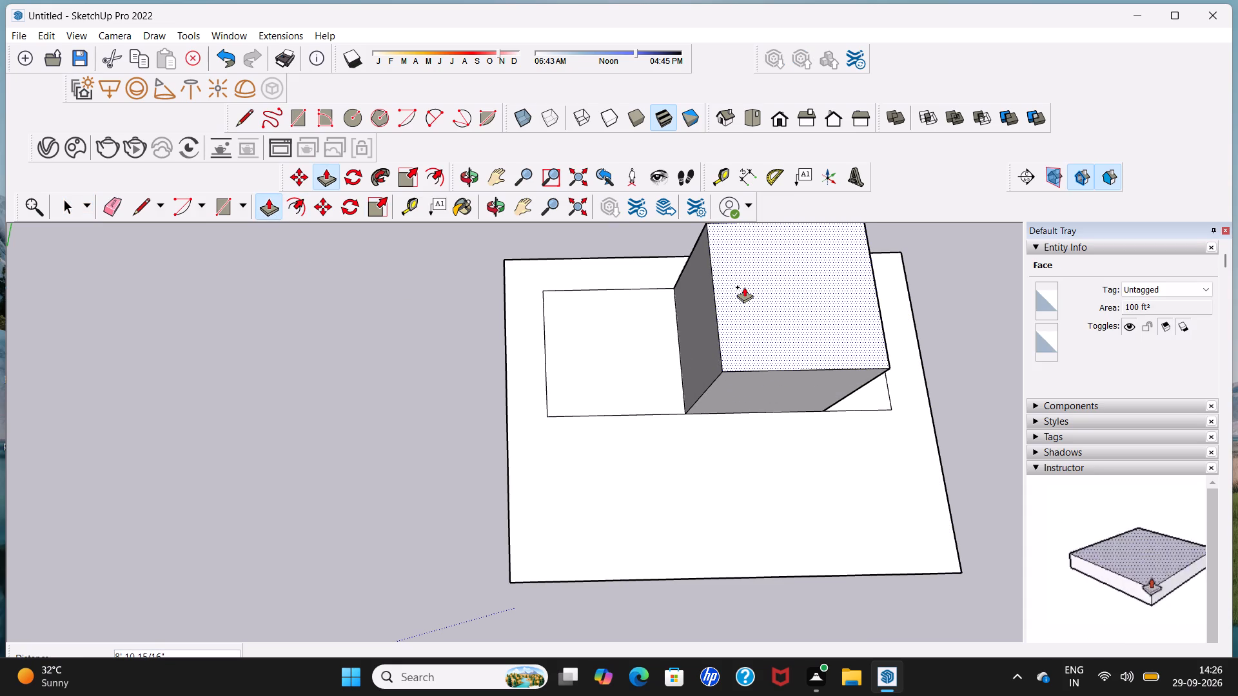
{"action": "middle_click_drag", "start_coordinate": [744, 287], "coordinate": [723, 144]}
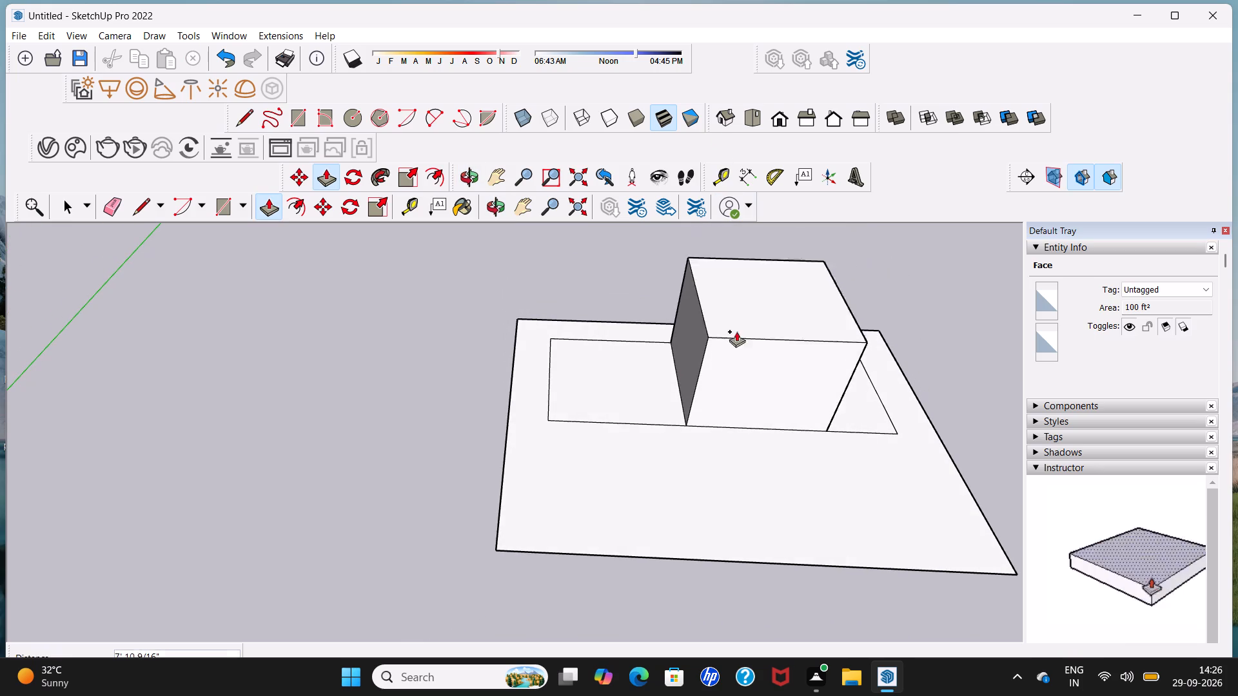
{"action": "middle_click_drag", "start_coordinate": [737, 405], "coordinate": [694, 267]}
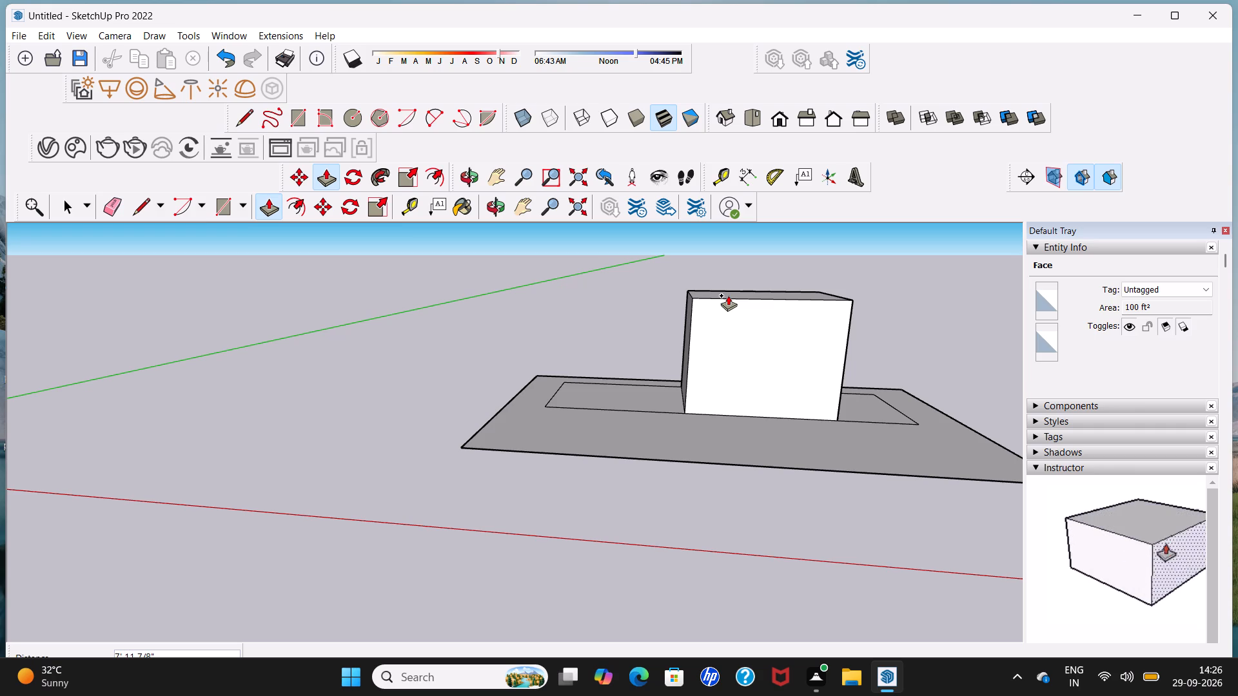
{"action": "key", "text": "1"}
{"action": "type", "text": "0'"}
{"action": "key", "text": "Return"}
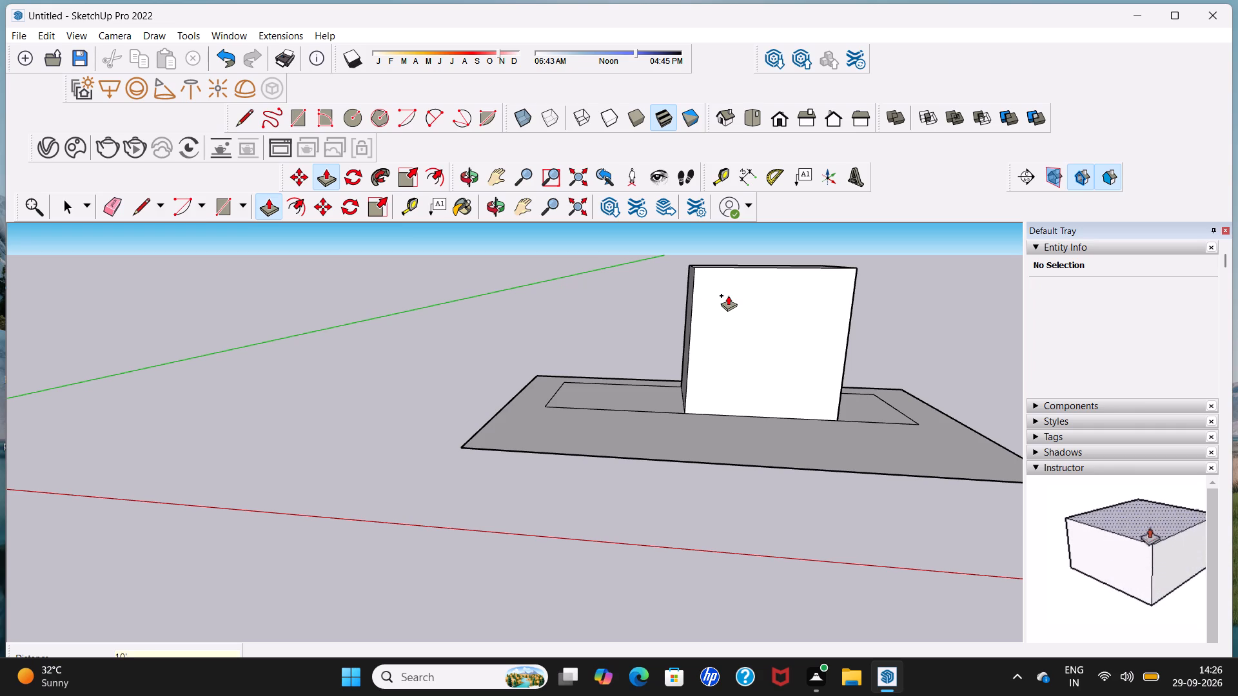
Extrude the 50 ft² section beside the middle block upward with Push/Pull, level with the block's top.
{"action": "middle_click_drag", "start_coordinate": [880, 366], "coordinate": [723, 399]}
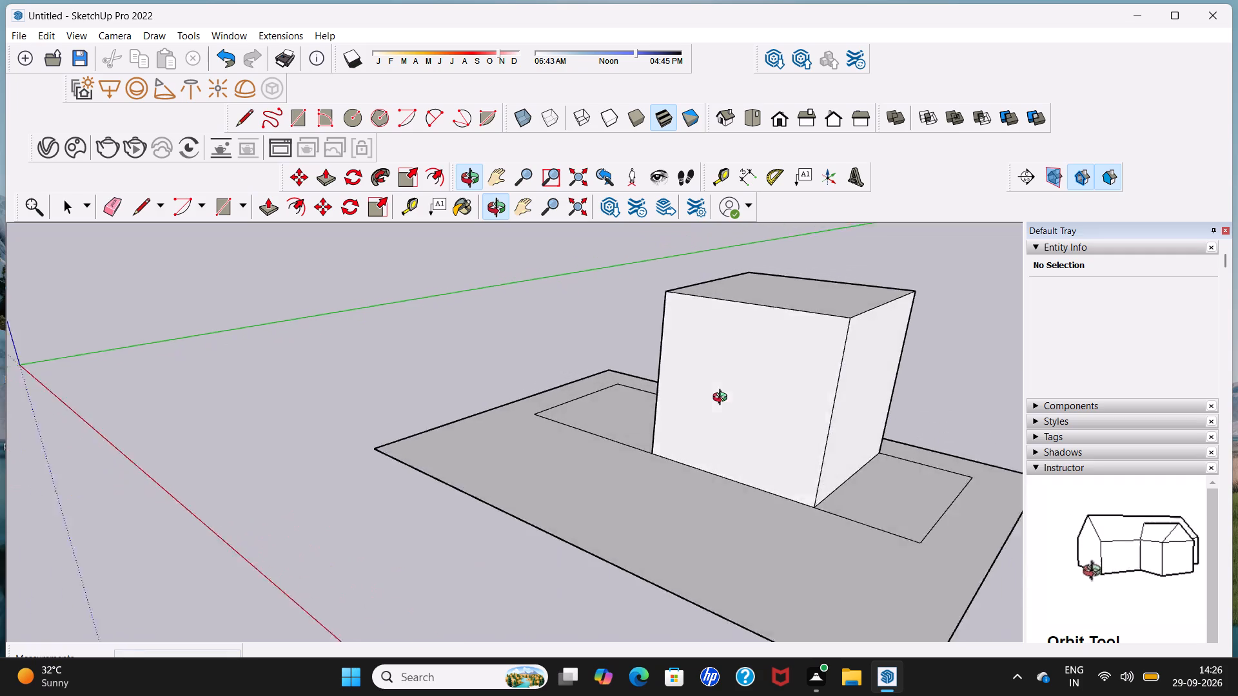
{"action": "middle_click_drag", "start_coordinate": [723, 399], "coordinate": [702, 405]}
{"action": "left_click", "coordinate": [850, 511]}
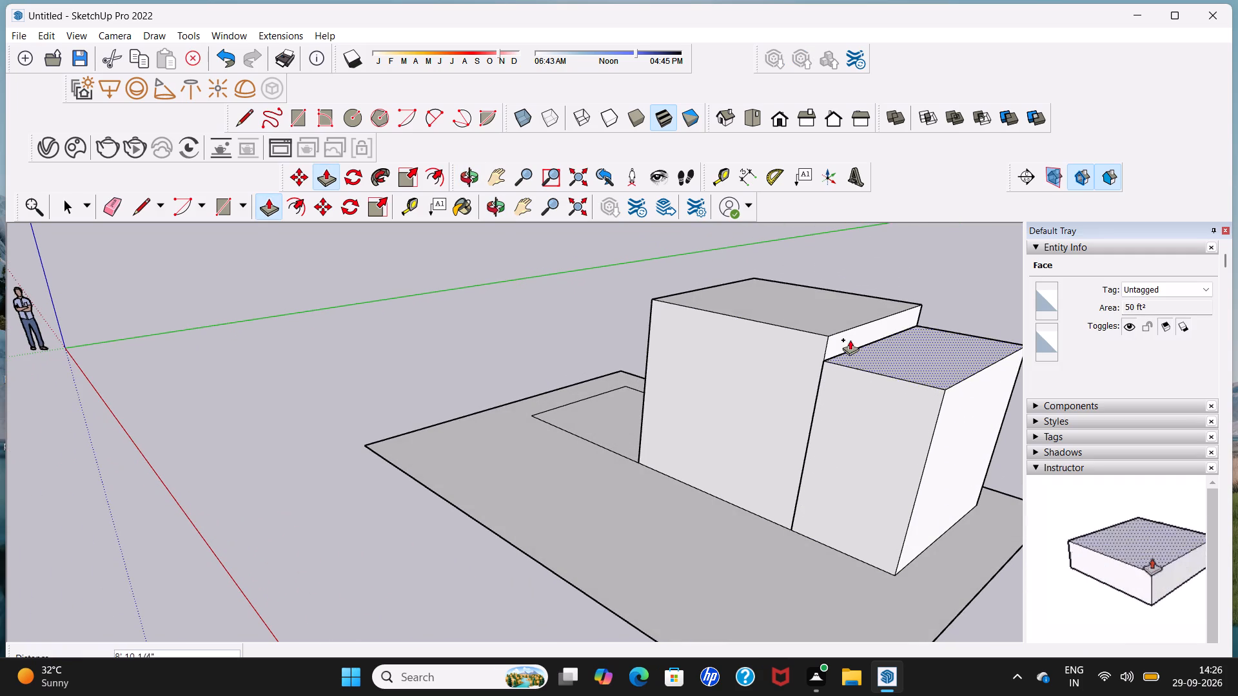
{"action": "left_click", "coordinate": [832, 333]}
Delete the seam edges between the two joined blocks on the front, top and back faces.
{"action": "middle_click_drag", "start_coordinate": [818, 400], "coordinate": [821, 401]}
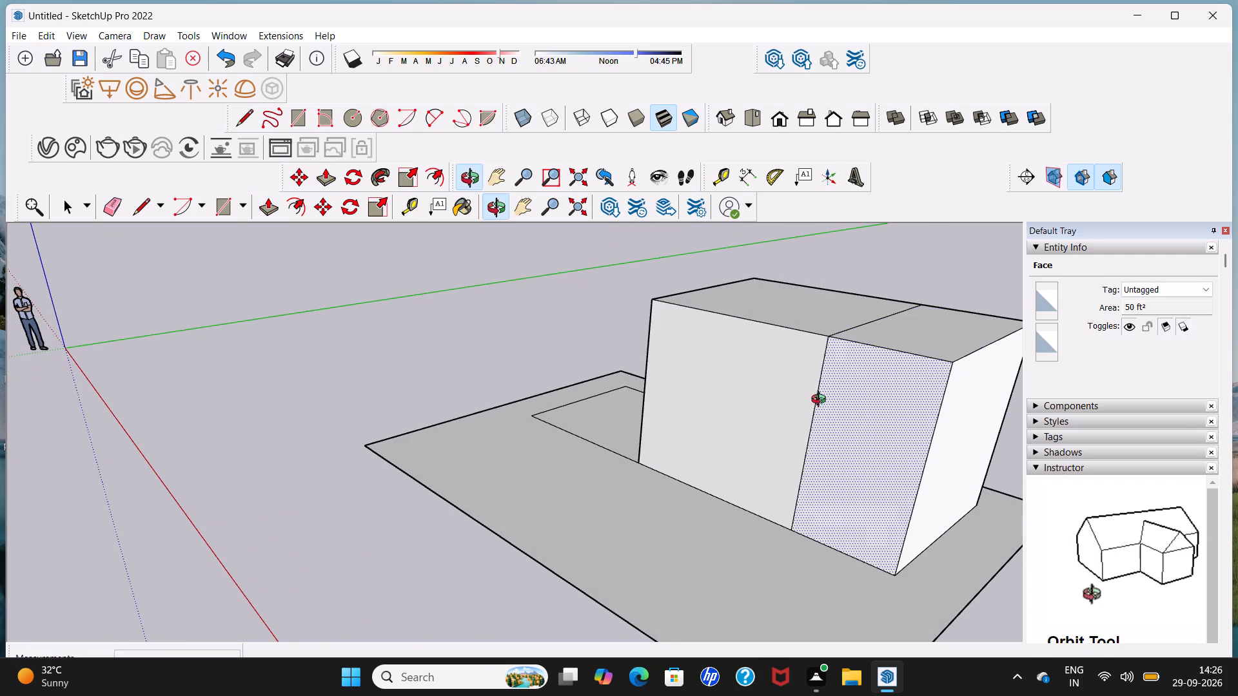
{"action": "middle_click_drag", "start_coordinate": [821, 401], "coordinate": [1073, 389]}
{"action": "key", "text": "space"}
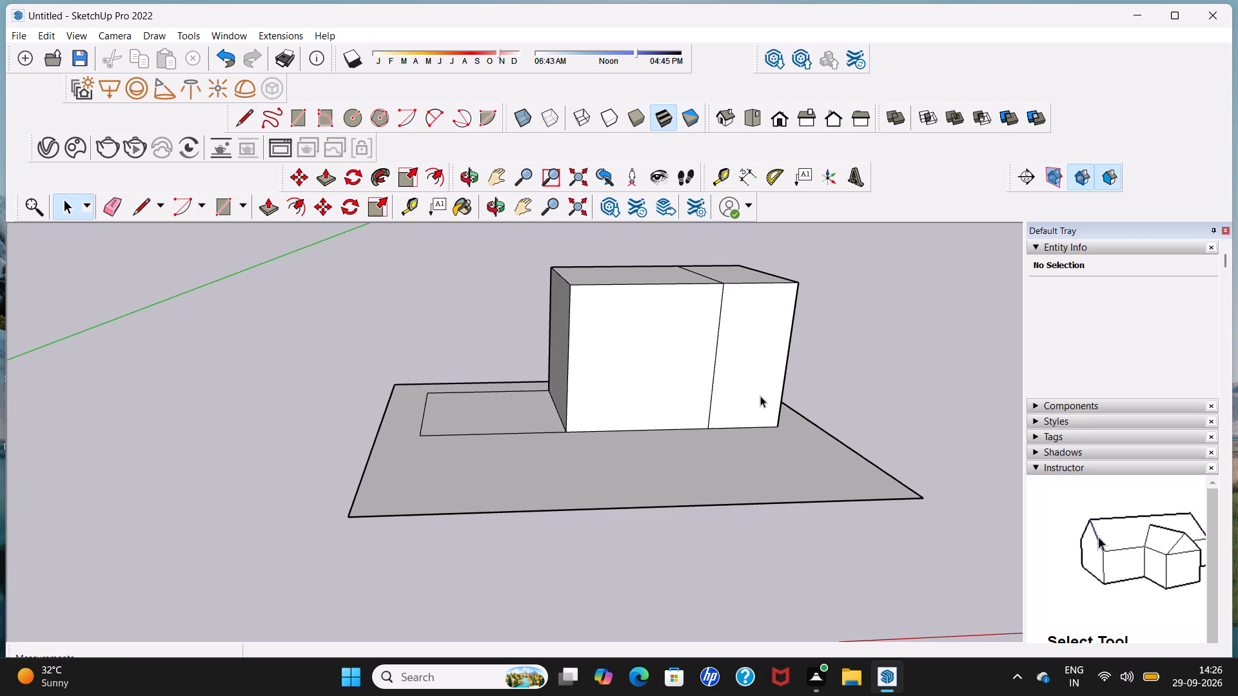
{"action": "scroll", "coordinate": [760, 396], "scroll_direction": "up", "scroll_amount": 3}
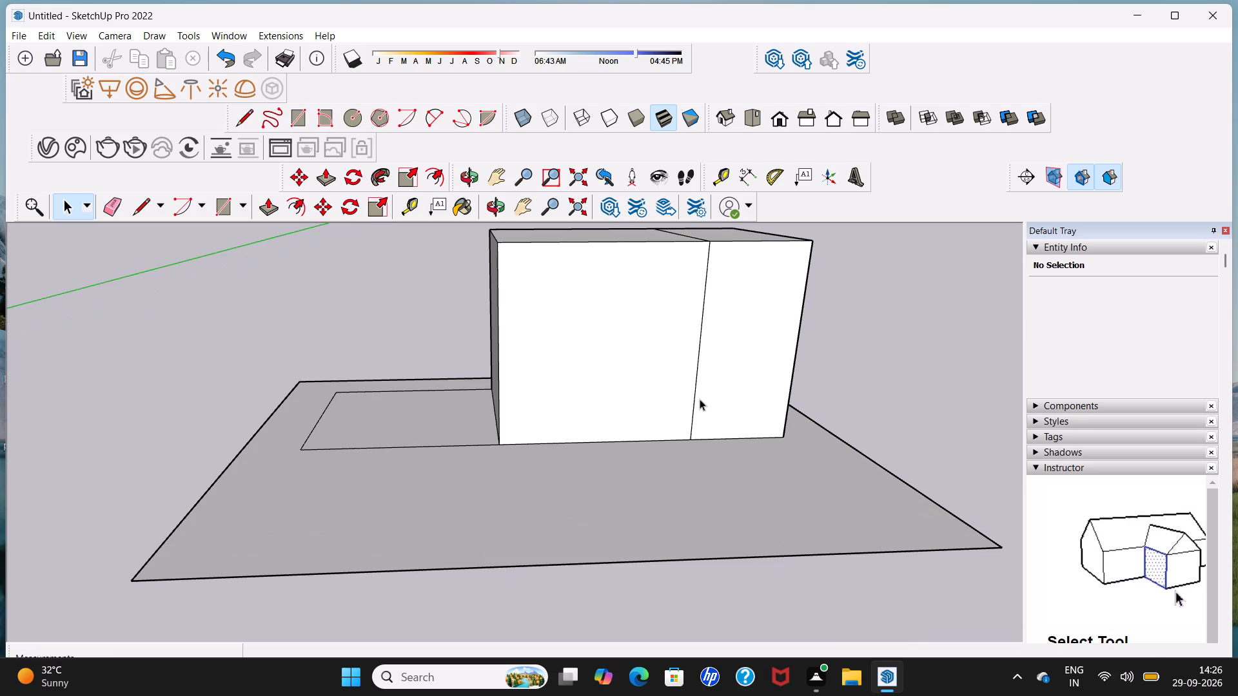
{"action": "left_click", "coordinate": [694, 400]}
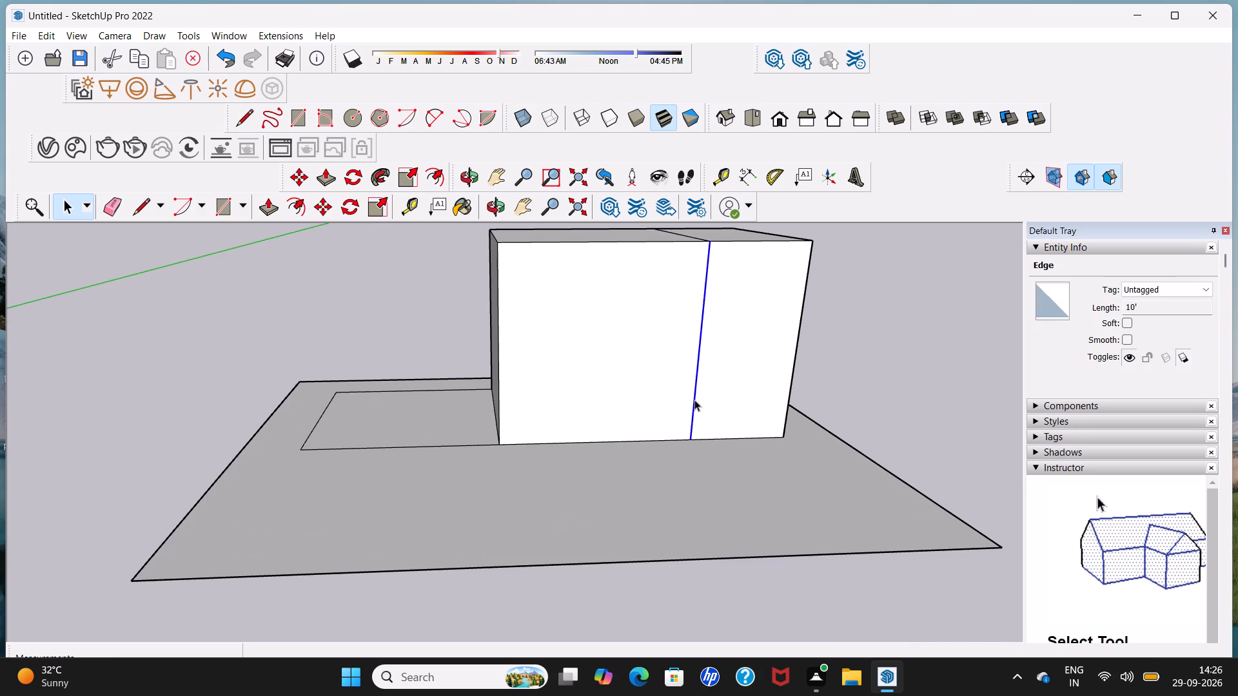
{"action": "key", "text": "Delete"}
{"action": "scroll", "coordinate": [694, 400], "scroll_direction": "down", "scroll_amount": 6}
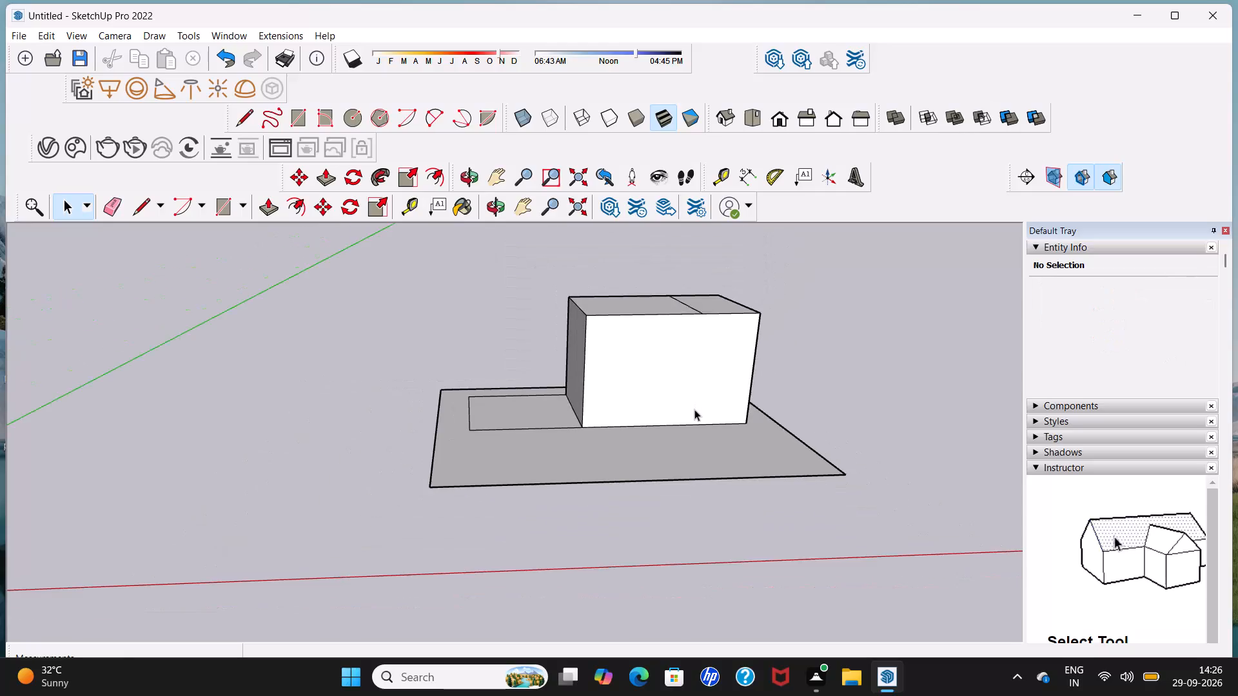
{"action": "middle_click_drag", "start_coordinate": [694, 409], "coordinate": [656, 519]}
{"action": "scroll", "coordinate": [685, 411], "scroll_direction": "up", "scroll_amount": 5}
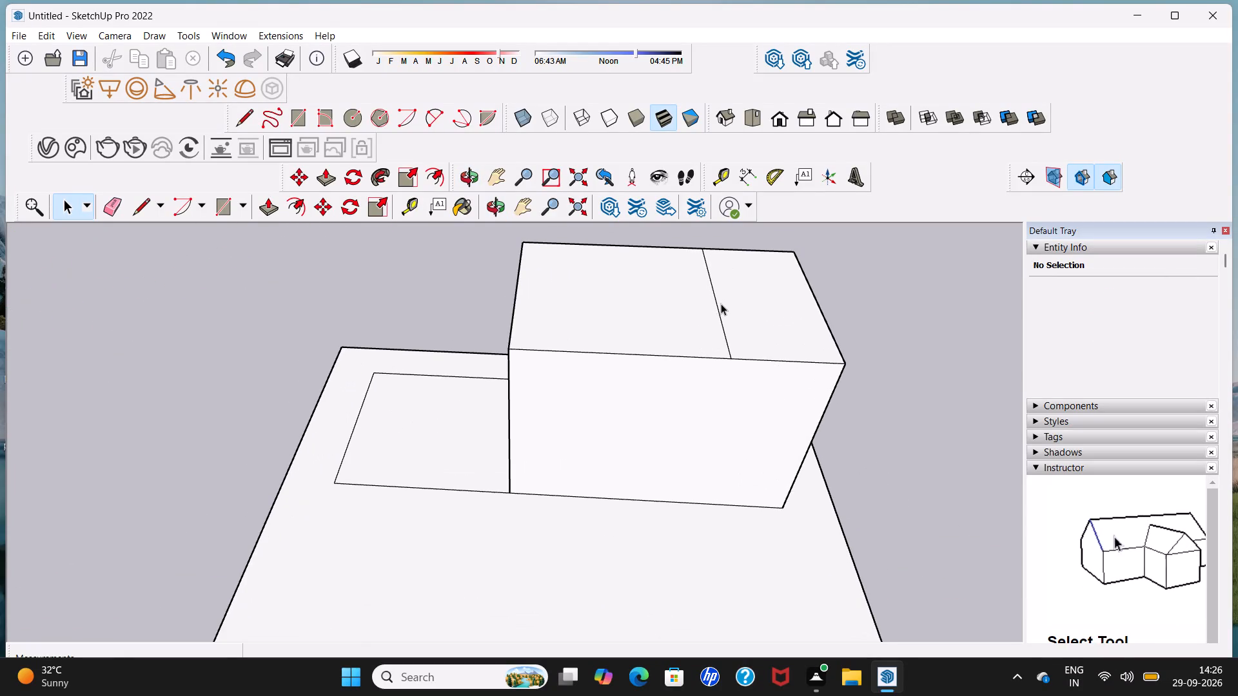
{"action": "left_click", "coordinate": [719, 310]}
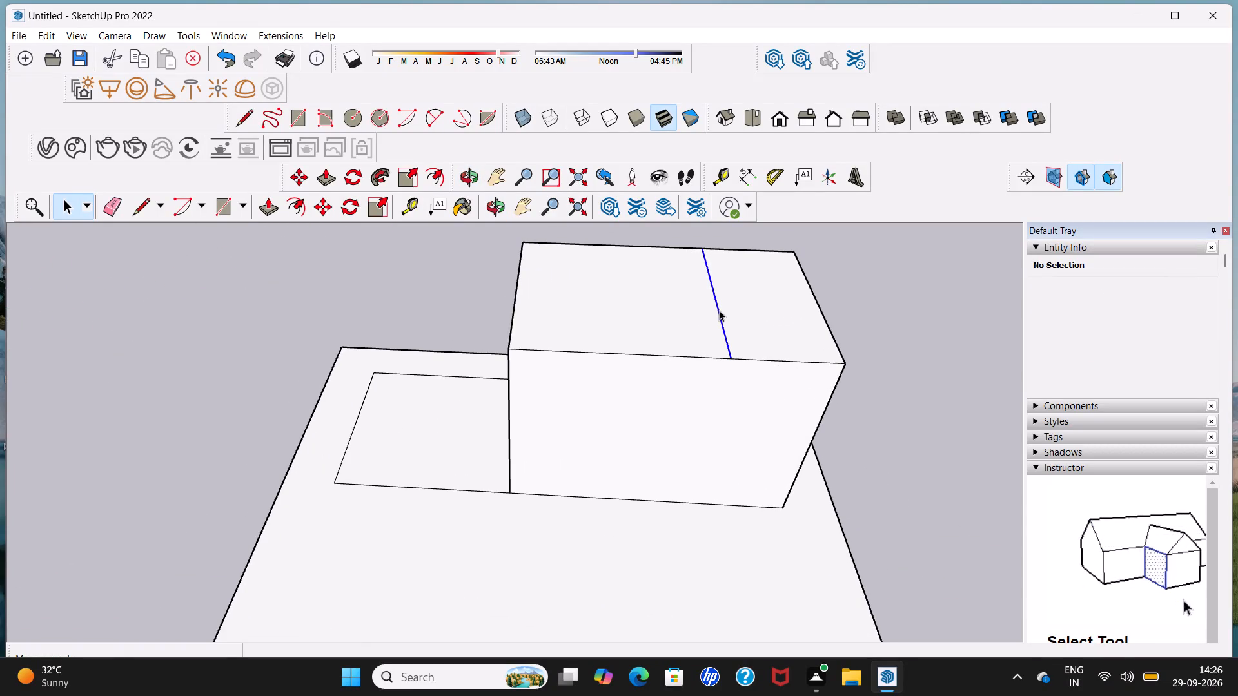
{"action": "key", "text": "Delete"}
{"action": "scroll", "coordinate": [719, 310], "scroll_direction": "down", "scroll_amount": 8}
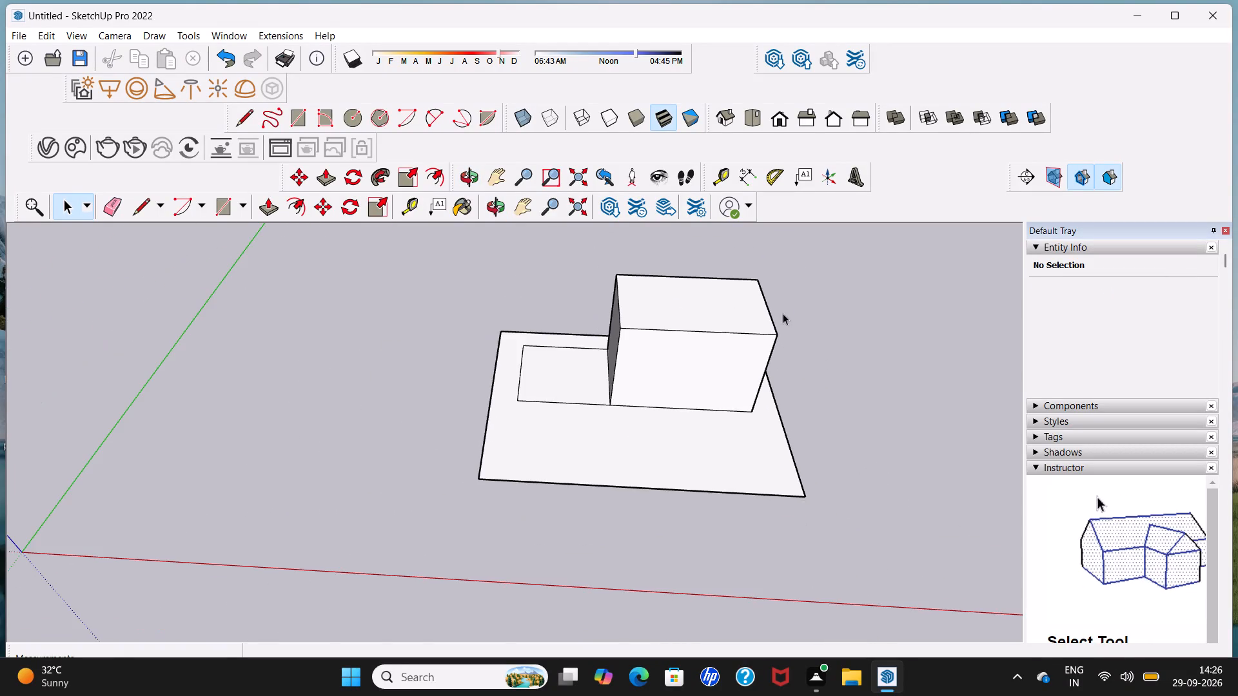
{"action": "middle_click_drag", "start_coordinate": [783, 314], "coordinate": [226, 188]}
{"action": "scroll", "coordinate": [442, 375], "scroll_direction": "up", "scroll_amount": 4}
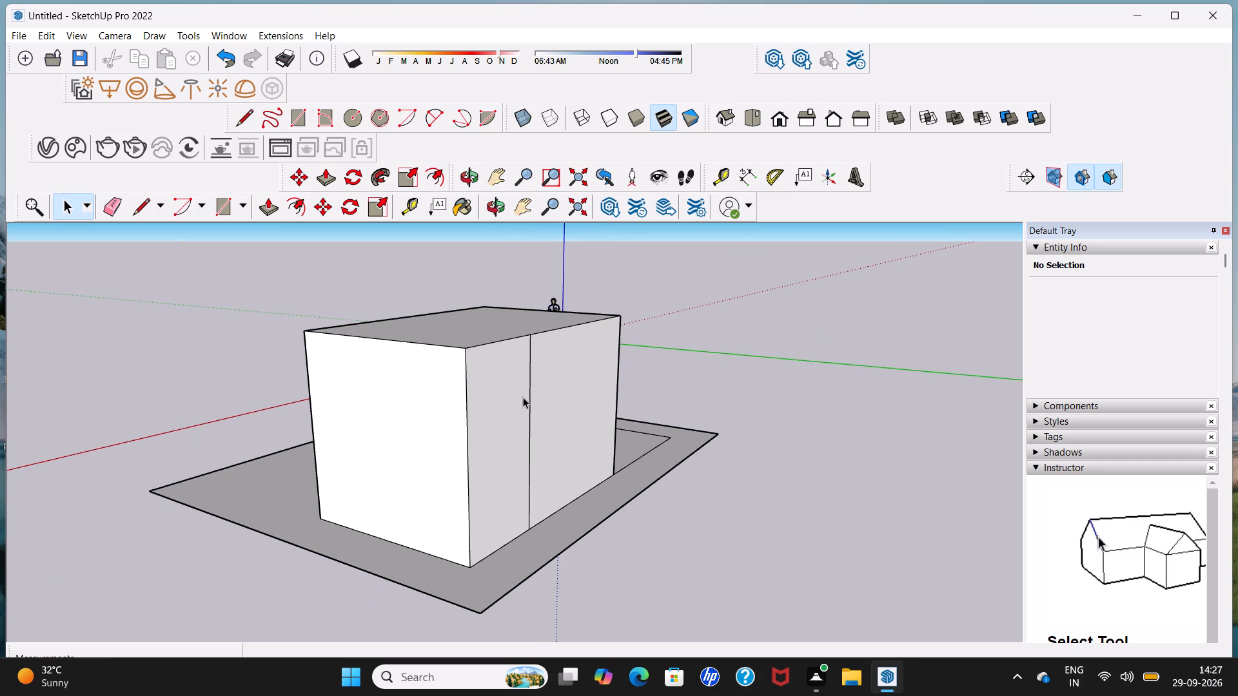
{"action": "left_click", "coordinate": [529, 403]}
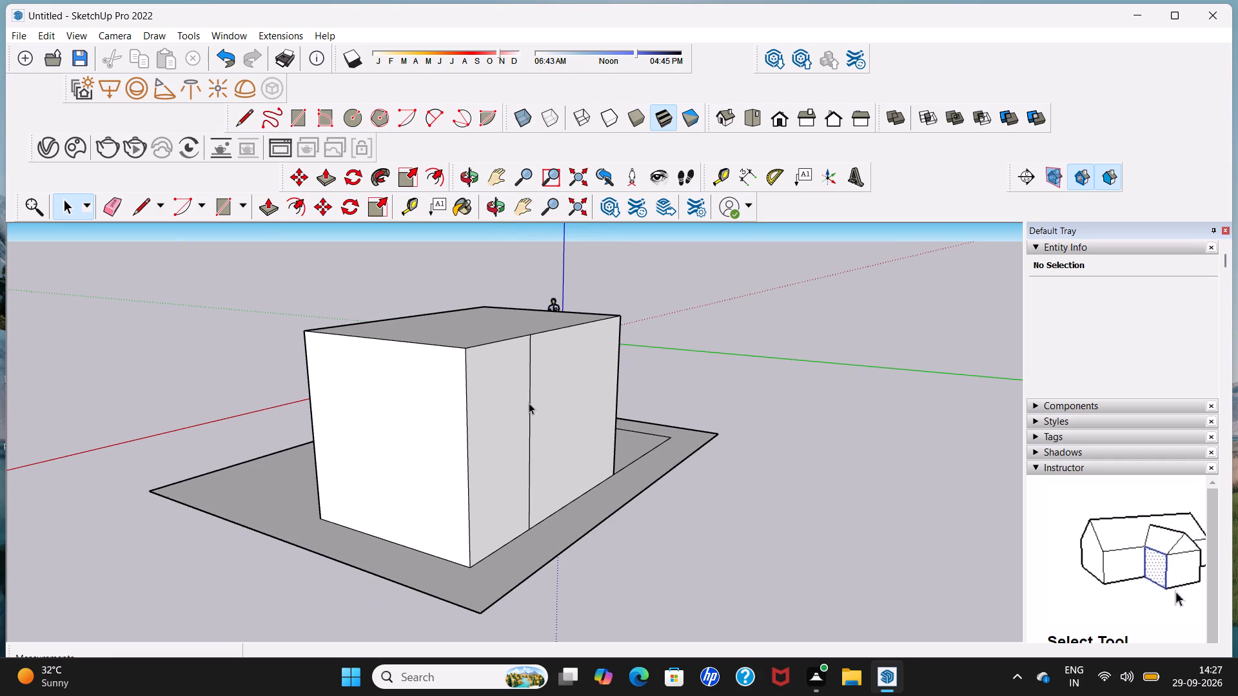
{"action": "key", "text": "Delete"}
Examine the joined block, the unextruded section and the surrounding base from different angles.
{"action": "scroll", "coordinate": [544, 502], "scroll_direction": "down", "scroll_amount": 8}
{"action": "middle_click_drag", "start_coordinate": [352, 519], "coordinate": [807, 462]}
{"action": "middle_click_drag", "start_coordinate": [431, 479], "coordinate": [437, 487]}
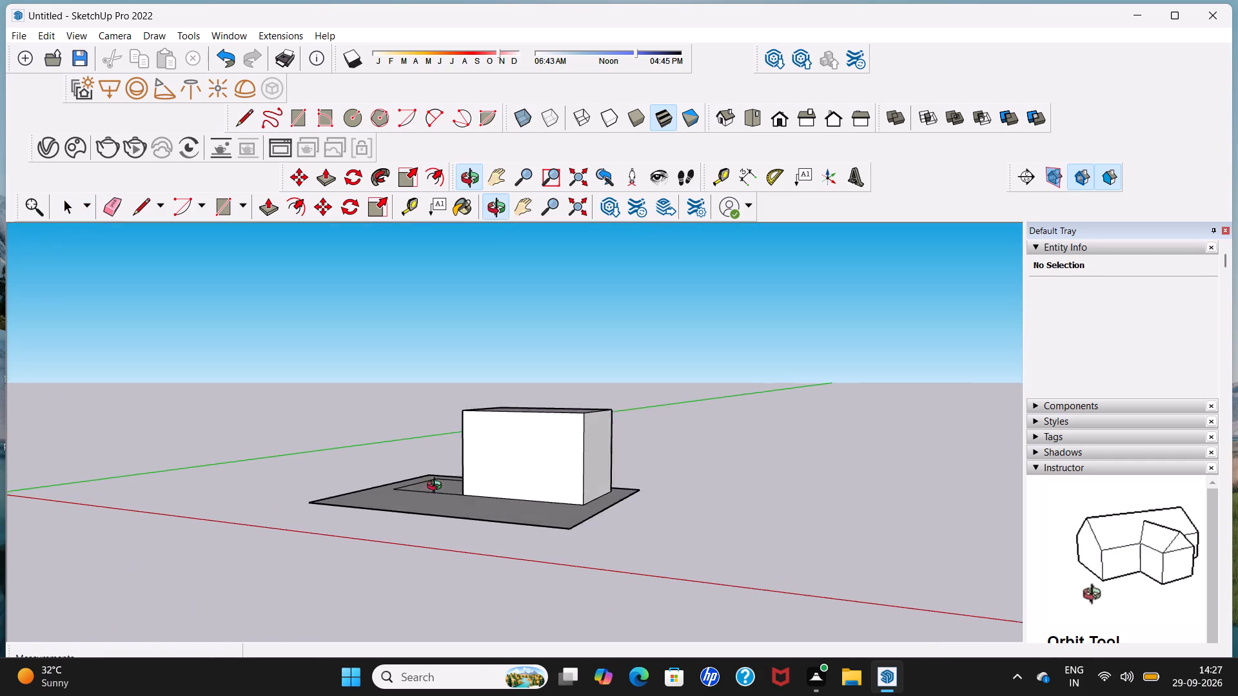
{"action": "middle_click_drag", "start_coordinate": [437, 487], "coordinate": [622, 531]}
{"action": "scroll", "coordinate": [608, 509], "scroll_direction": "up", "scroll_amount": 6}
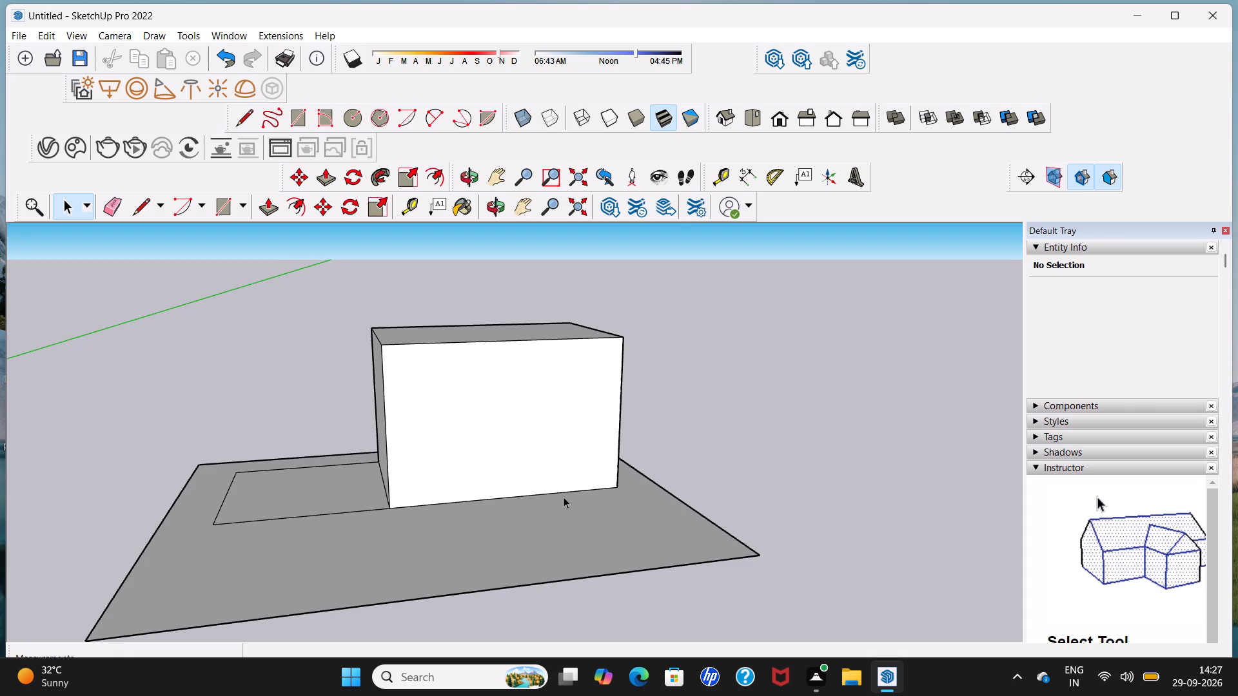
{"action": "scroll", "coordinate": [564, 497], "scroll_direction": "down", "scroll_amount": 5}
{"action": "middle_click_drag", "start_coordinate": [564, 497], "coordinate": [458, 497]}
{"action": "scroll", "coordinate": [480, 476], "scroll_direction": "up", "scroll_amount": 2}
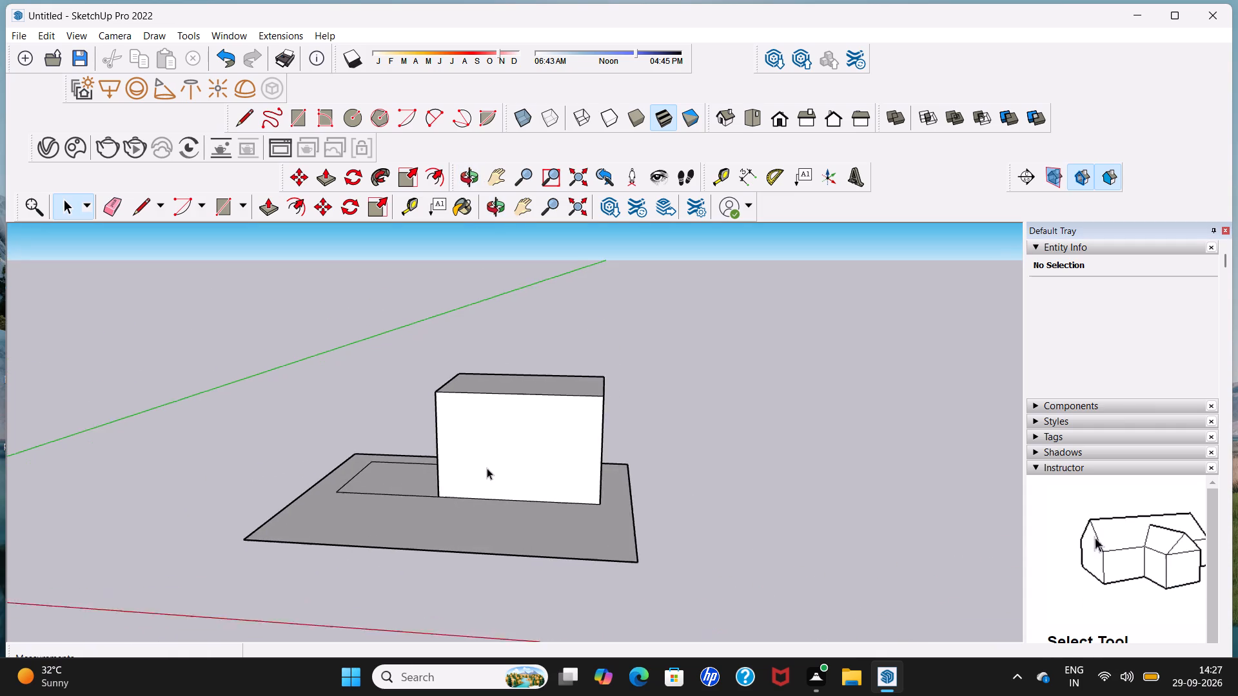
{"action": "scroll", "coordinate": [487, 468], "scroll_direction": "up", "scroll_amount": 3}
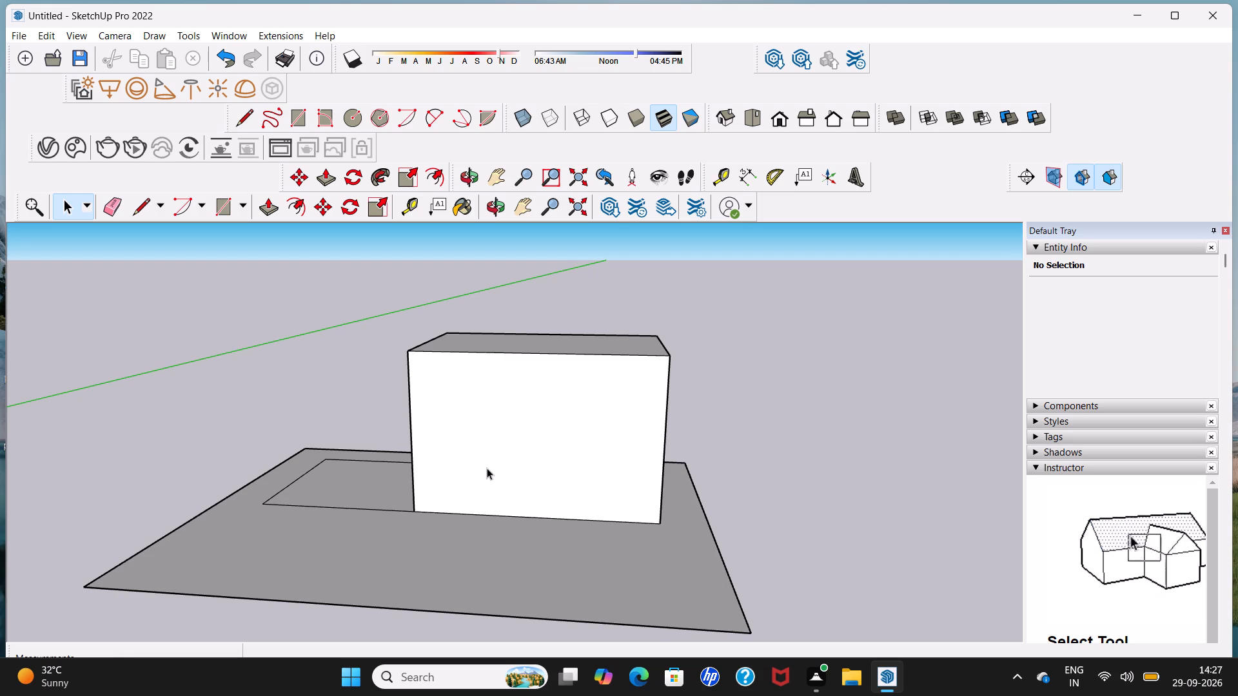
Delete the surrounding base face and all four edges of its outer outline.
{"action": "left_click", "coordinate": [431, 592]}
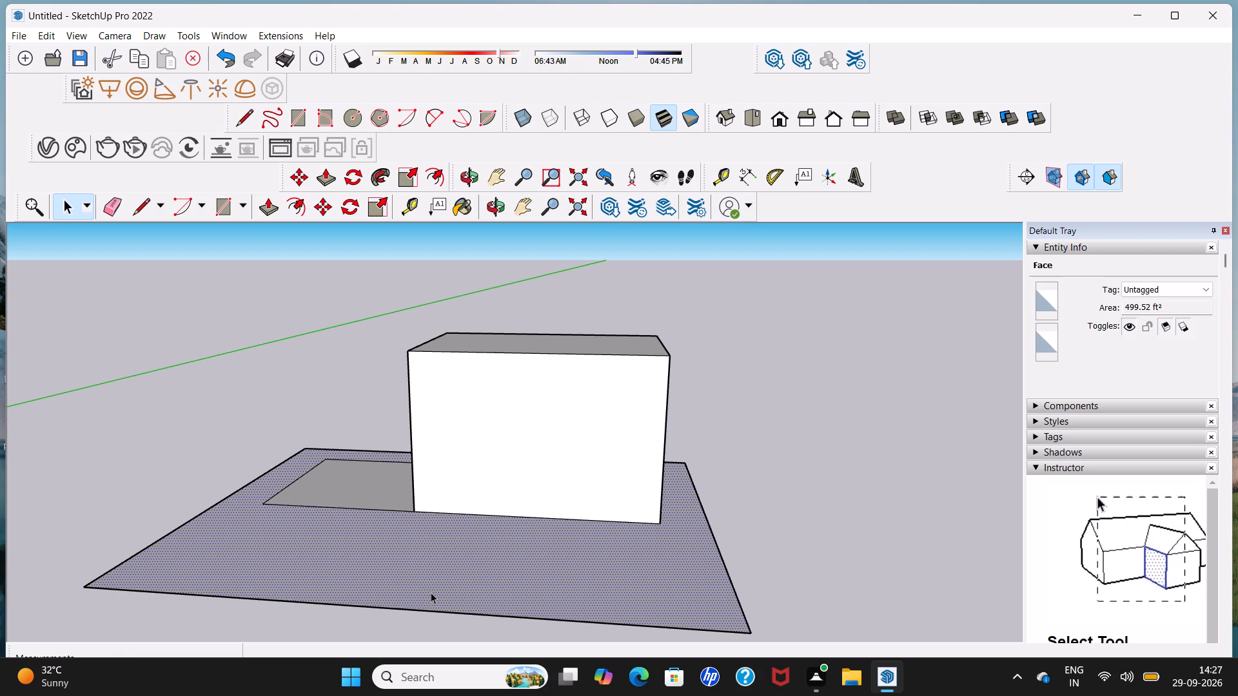
{"action": "key", "text": "Delete"}
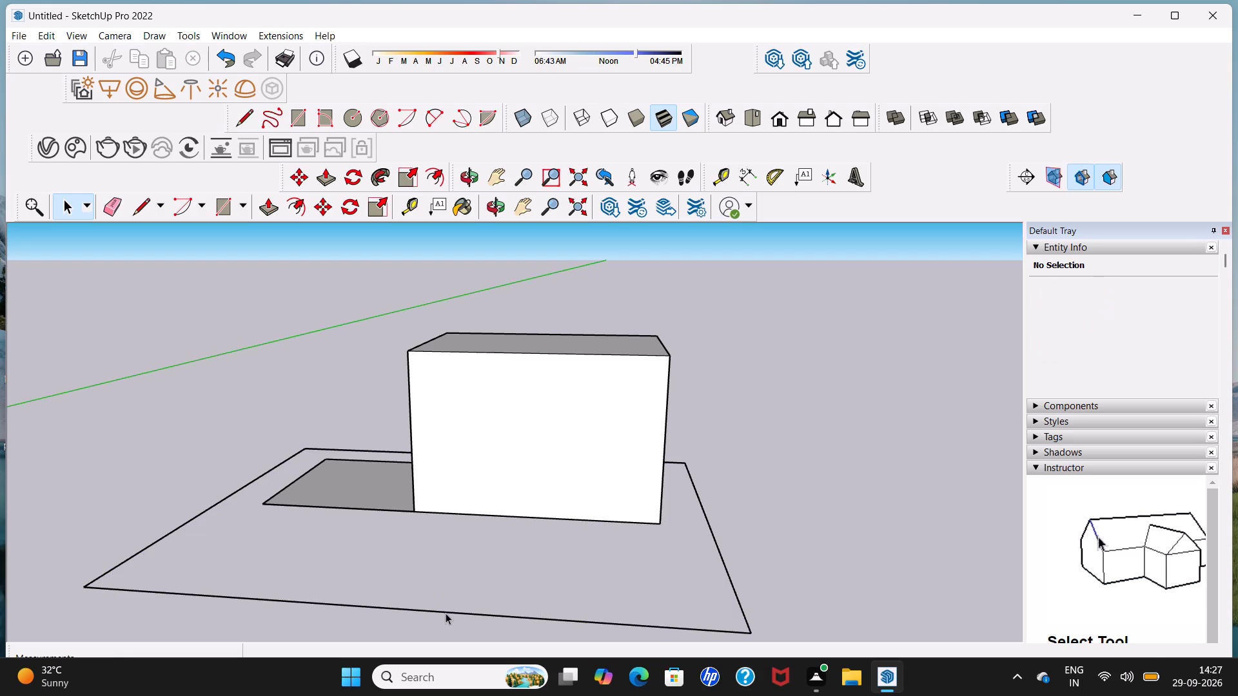
{"action": "left_click", "coordinate": [446, 613]}
{"action": "key", "text": "Delete"}
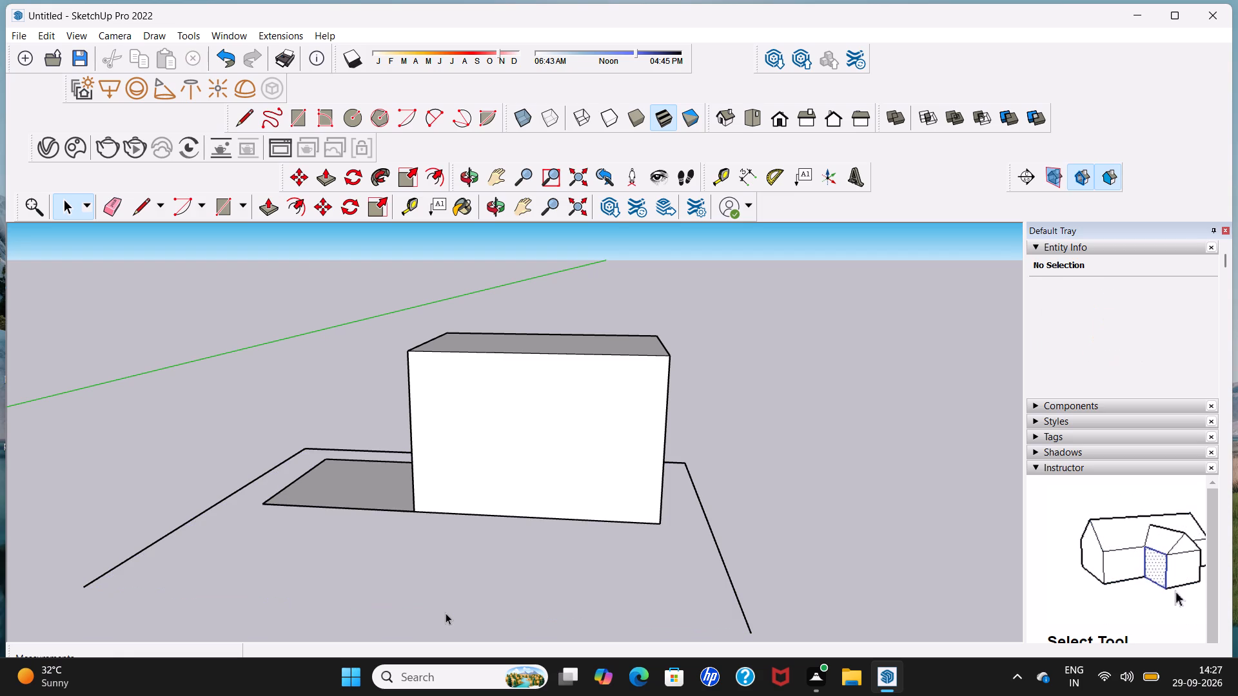
{"action": "left_click", "coordinate": [727, 570]}
{"action": "key", "text": "Delete"}
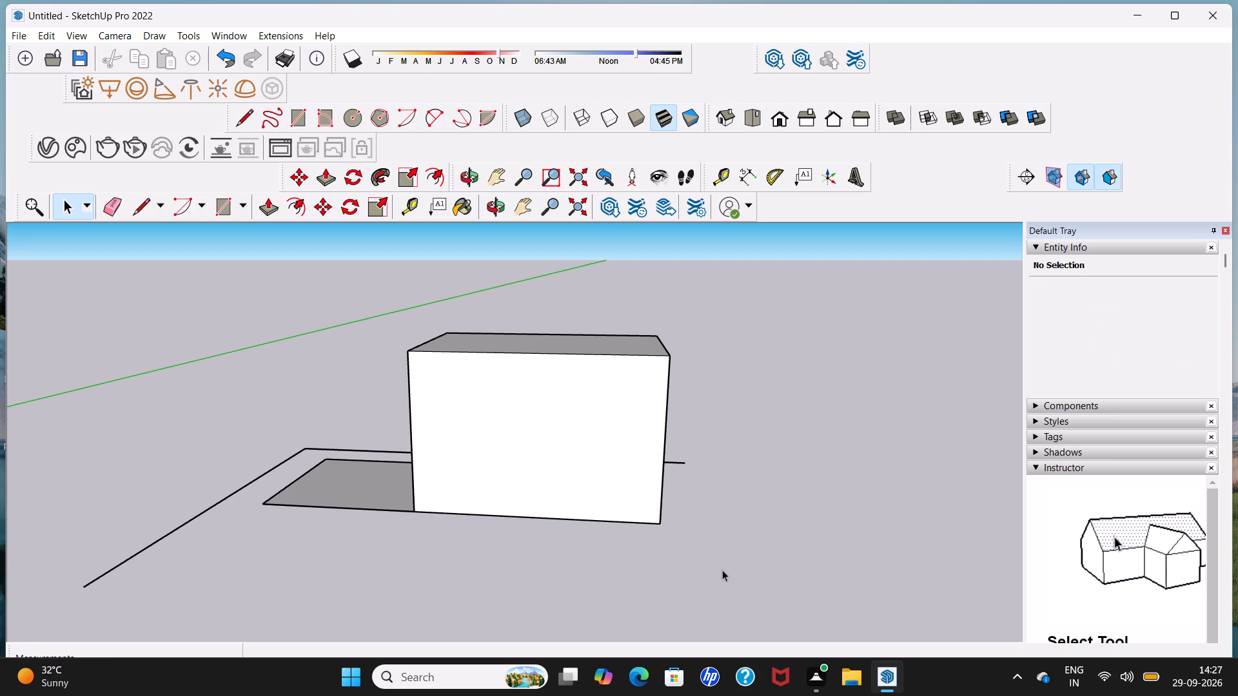
{"action": "left_click", "coordinate": [210, 505]}
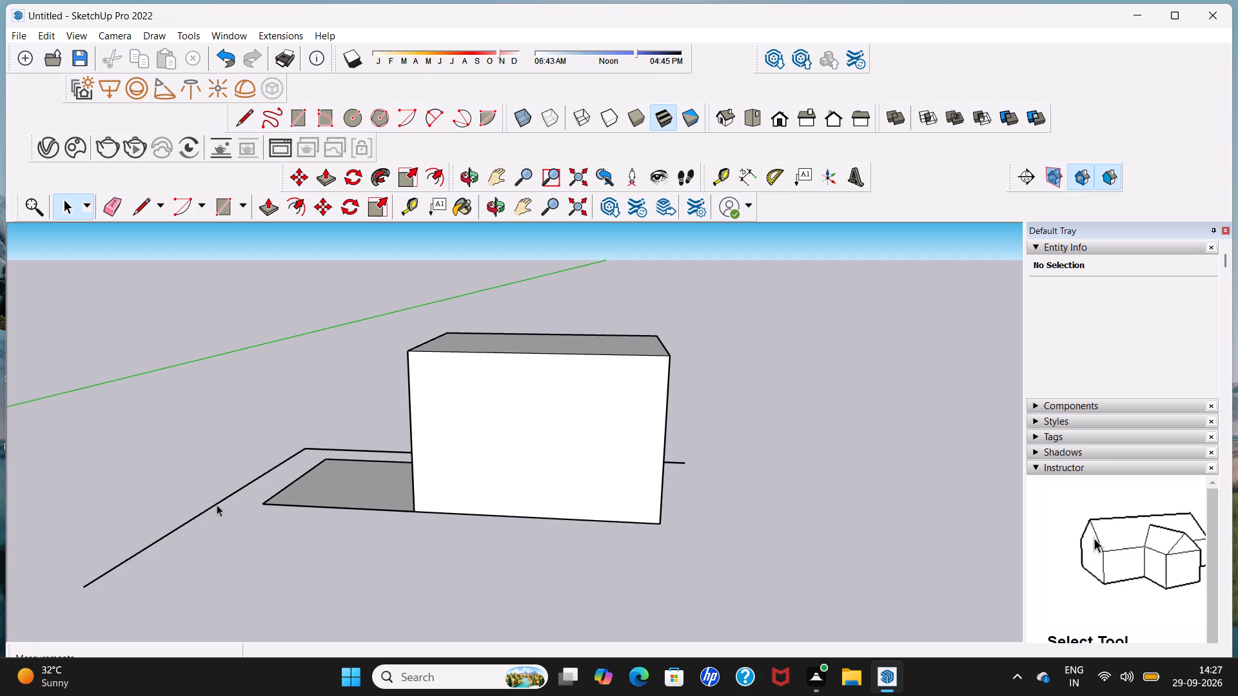
{"action": "left_click", "coordinate": [217, 505]}
{"action": "key", "text": "Delete"}
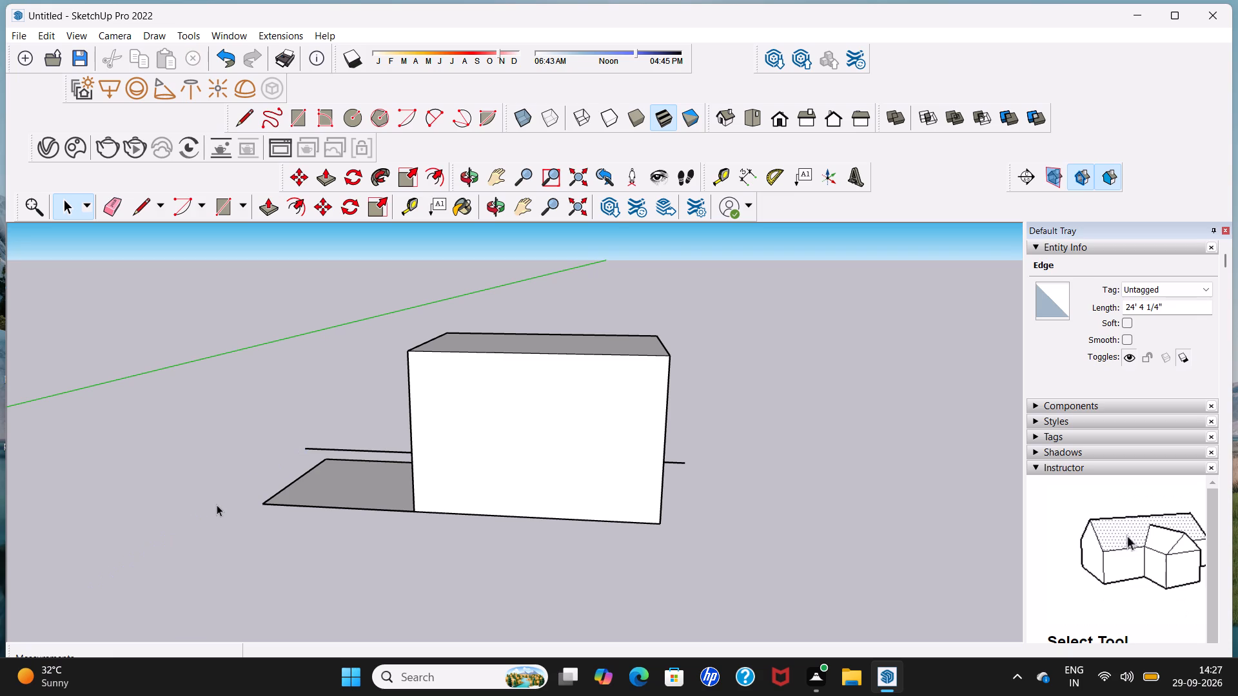
{"action": "left_click", "coordinate": [375, 449]}
{"action": "key", "text": "Delete"}
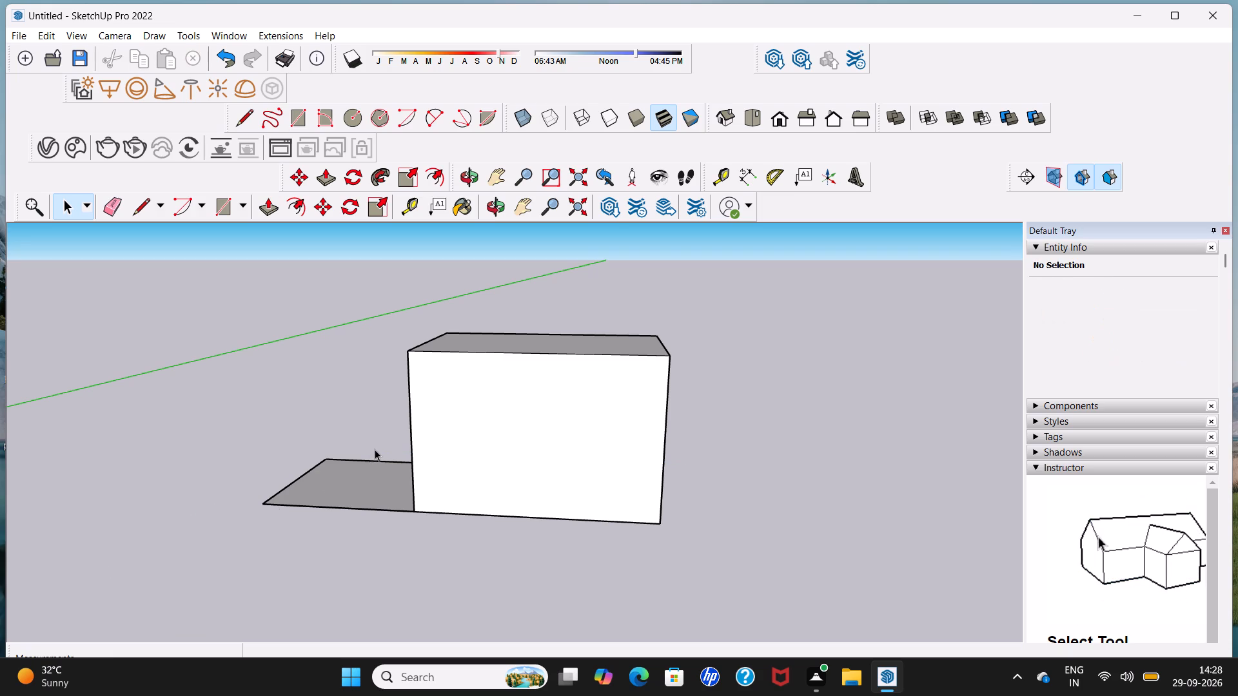
Place a Tape Measure guide parallel to the plan's front edge, about 9' 10" out in front of it.
{"action": "scroll", "coordinate": [375, 449], "scroll_direction": "down", "scroll_amount": 4}
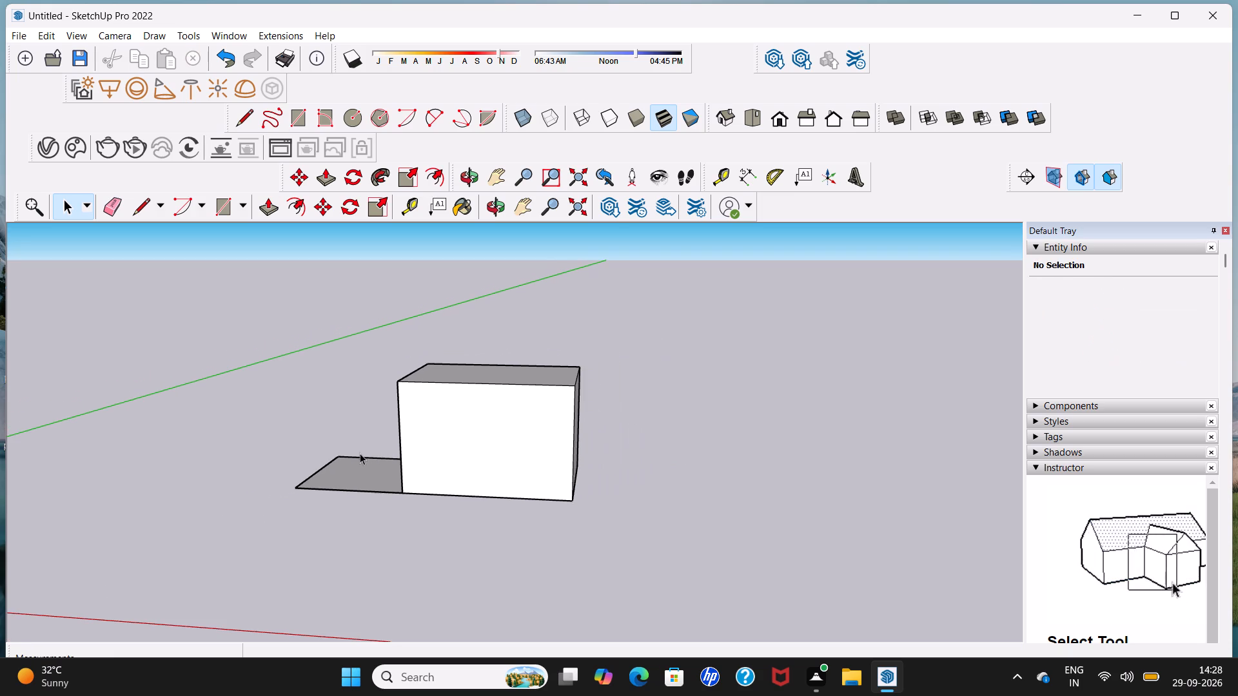
{"action": "left_click", "coordinate": [720, 175]}
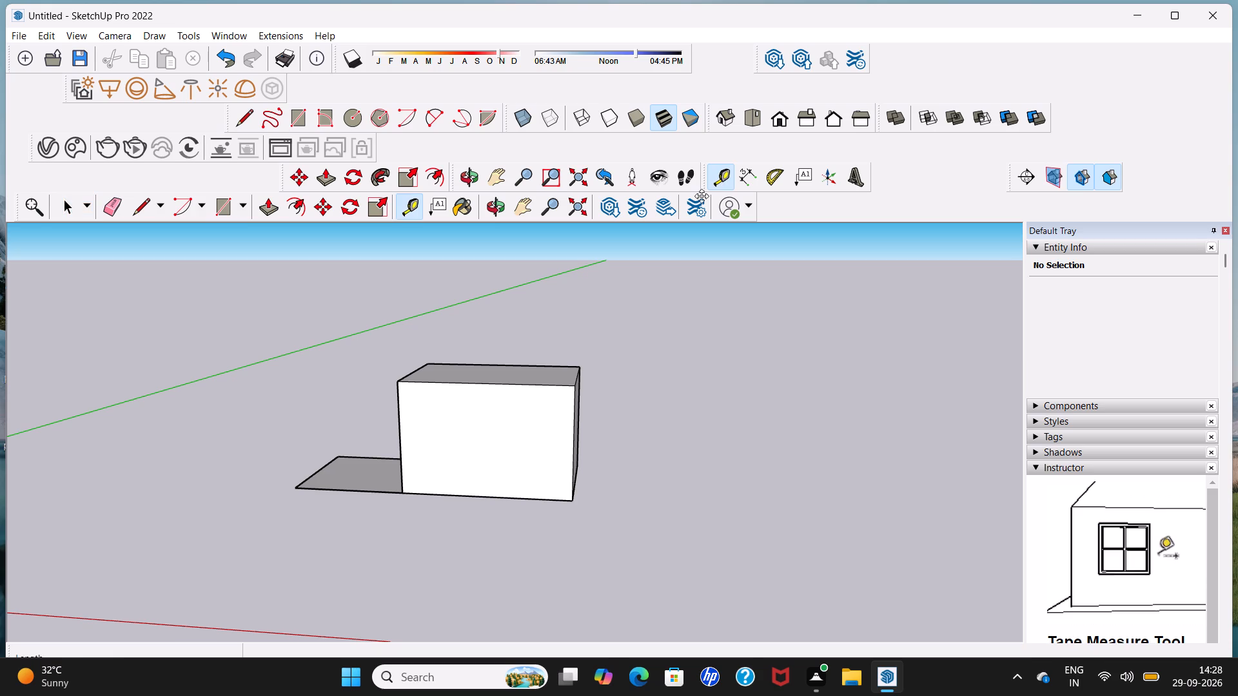
{"action": "left_click", "coordinate": [320, 491]}
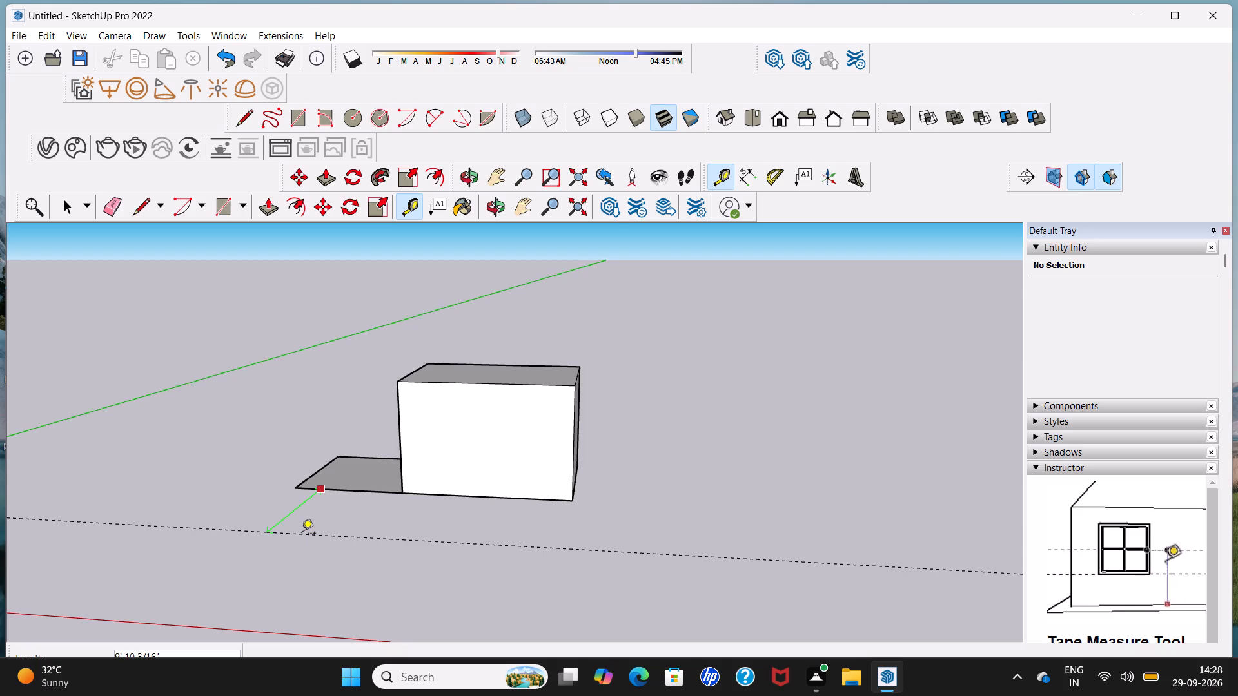
{"action": "left_click", "coordinate": [302, 534]}
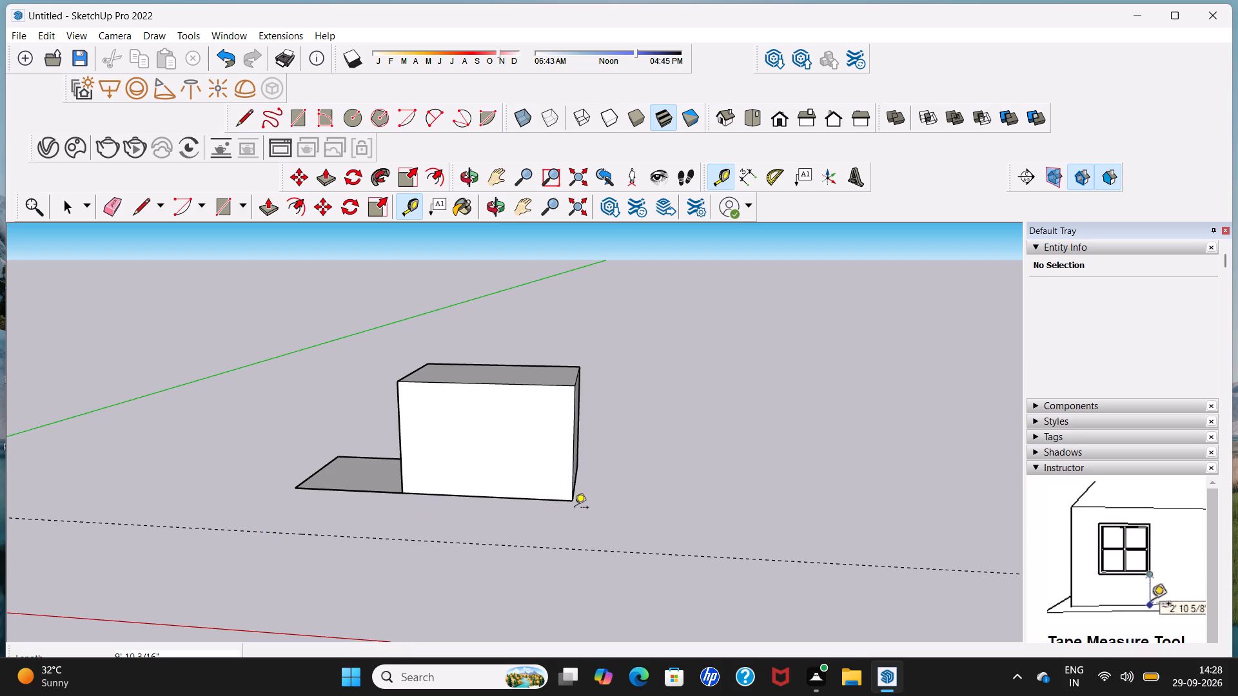
Place a Tape Measure guide along the bottom edge of the block's end face, opposite the unextruded section.
{"action": "scroll", "coordinate": [576, 506], "scroll_direction": "up", "scroll_amount": 6}
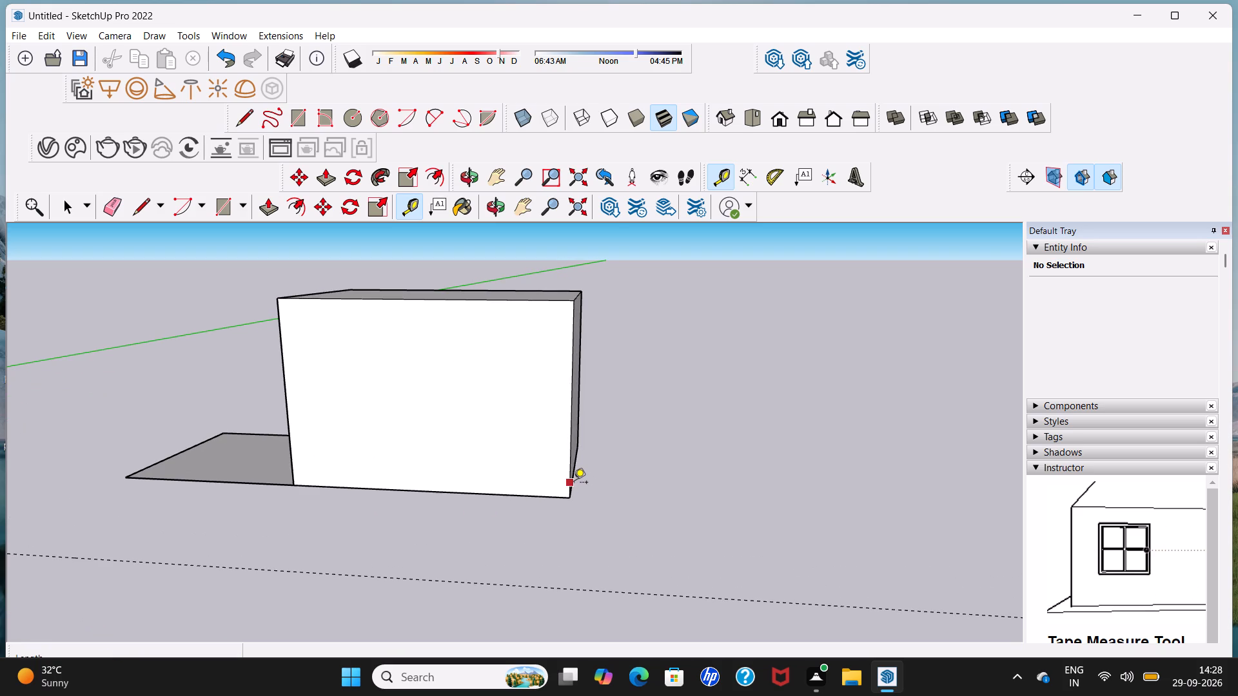
{"action": "scroll", "coordinate": [574, 483], "scroll_direction": "up", "scroll_amount": 7}
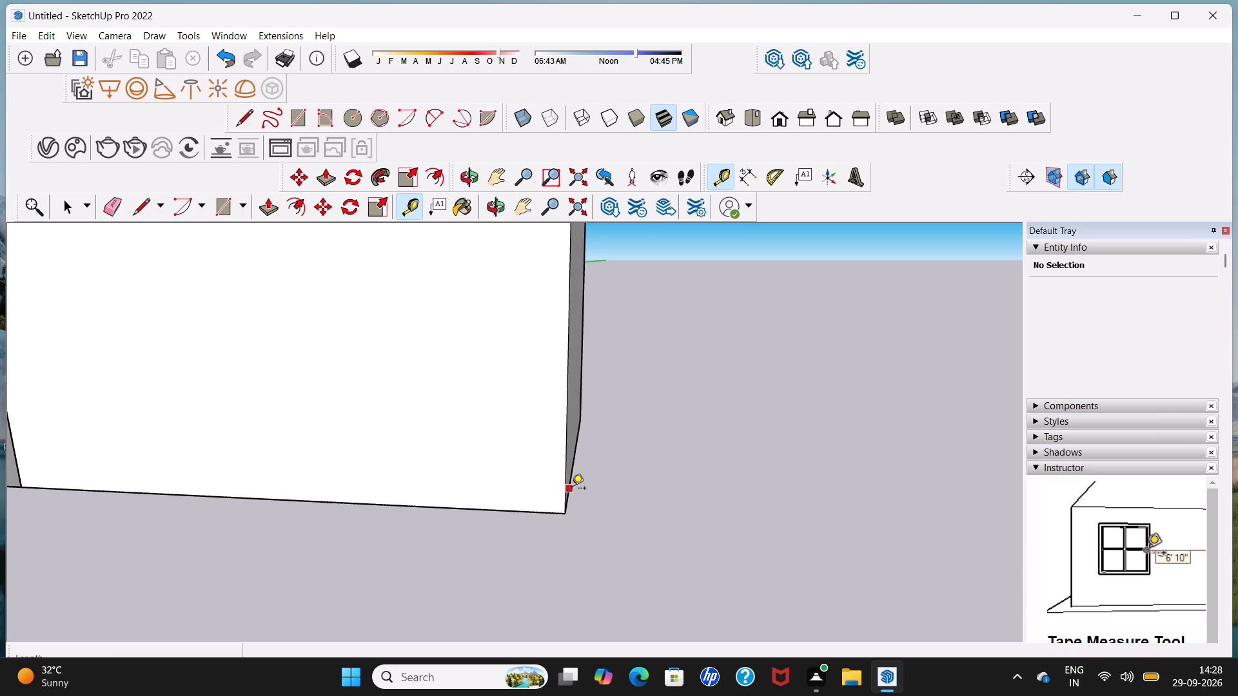
{"action": "scroll", "coordinate": [572, 489], "scroll_direction": "up", "scroll_amount": 11}
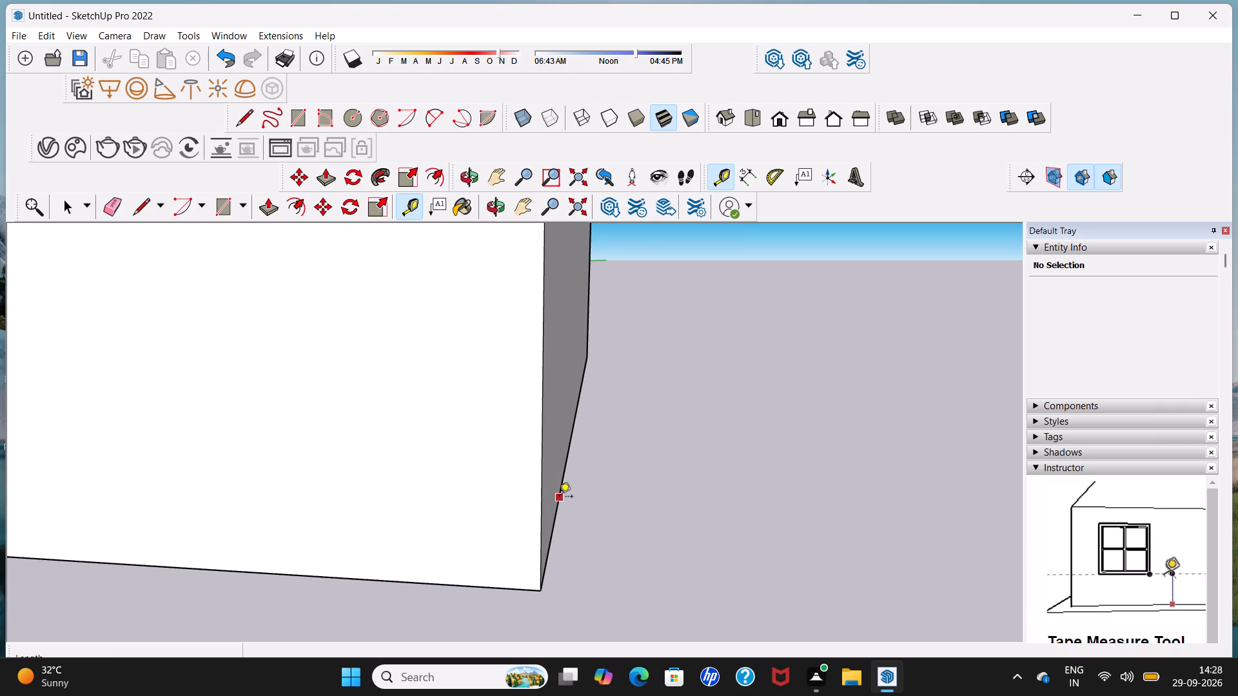
{"action": "left_click", "coordinate": [559, 498]}
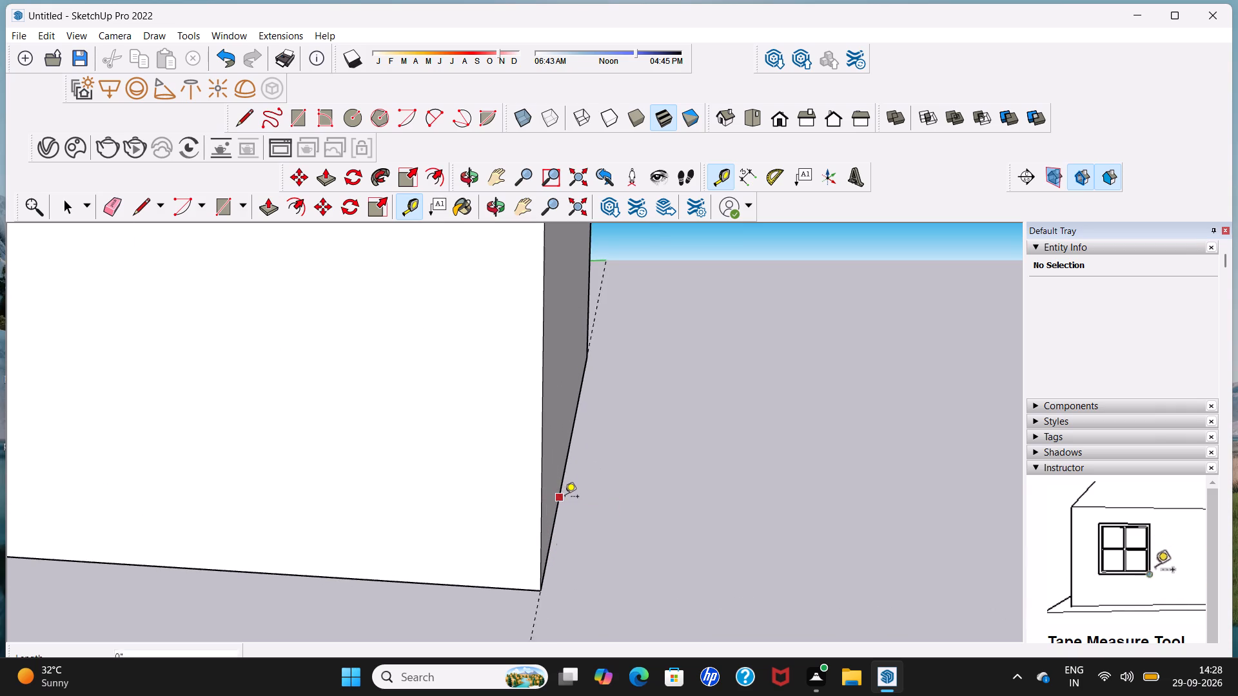
{"action": "left_click", "coordinate": [553, 502]}
Place a parallel guide about 3 11/16" from the end-face guide, on the side toward the unextruded section.
{"action": "scroll", "coordinate": [553, 502], "scroll_direction": "down", "scroll_amount": 8}
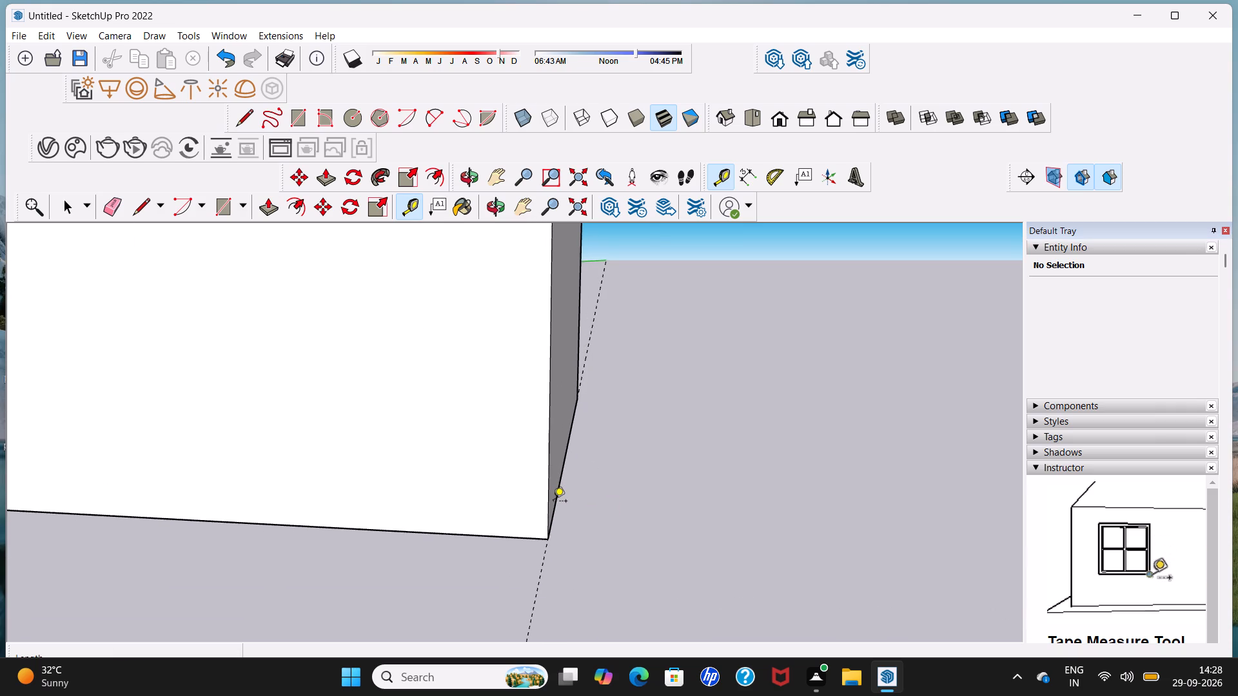
{"action": "left_click", "coordinate": [541, 569]}
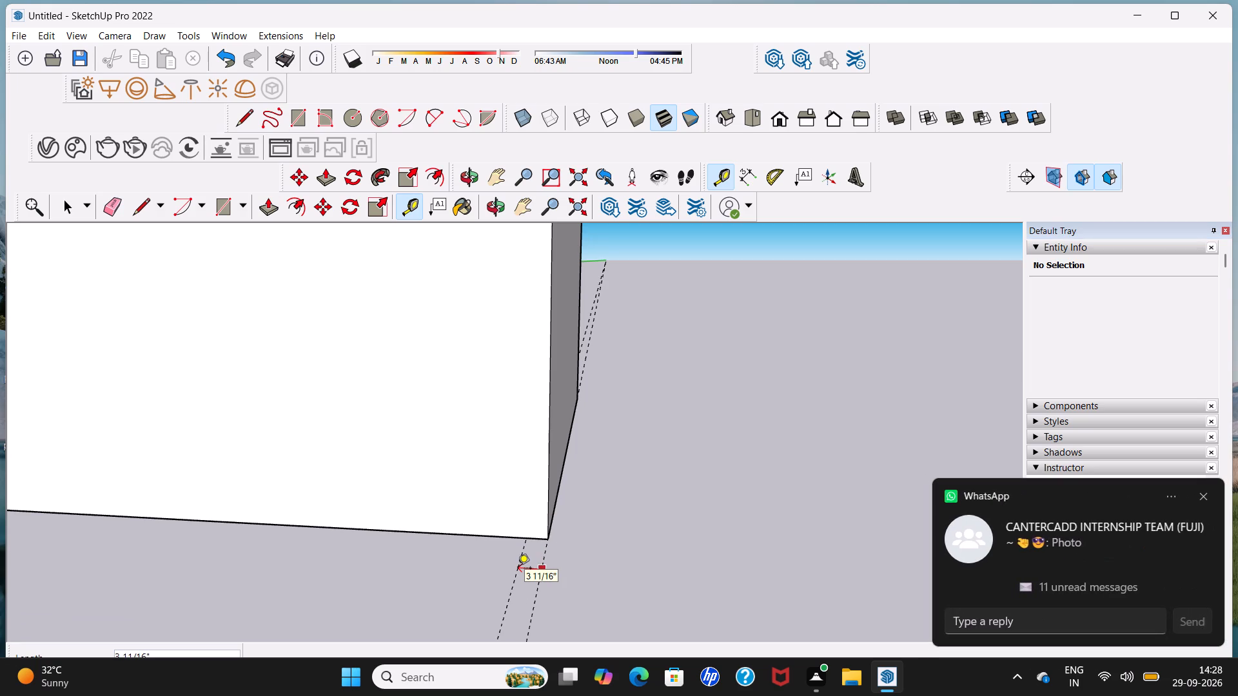
{"action": "left_click", "coordinate": [518, 569]}
{"action": "scroll", "coordinate": [518, 569], "scroll_direction": "down", "scroll_amount": 7}
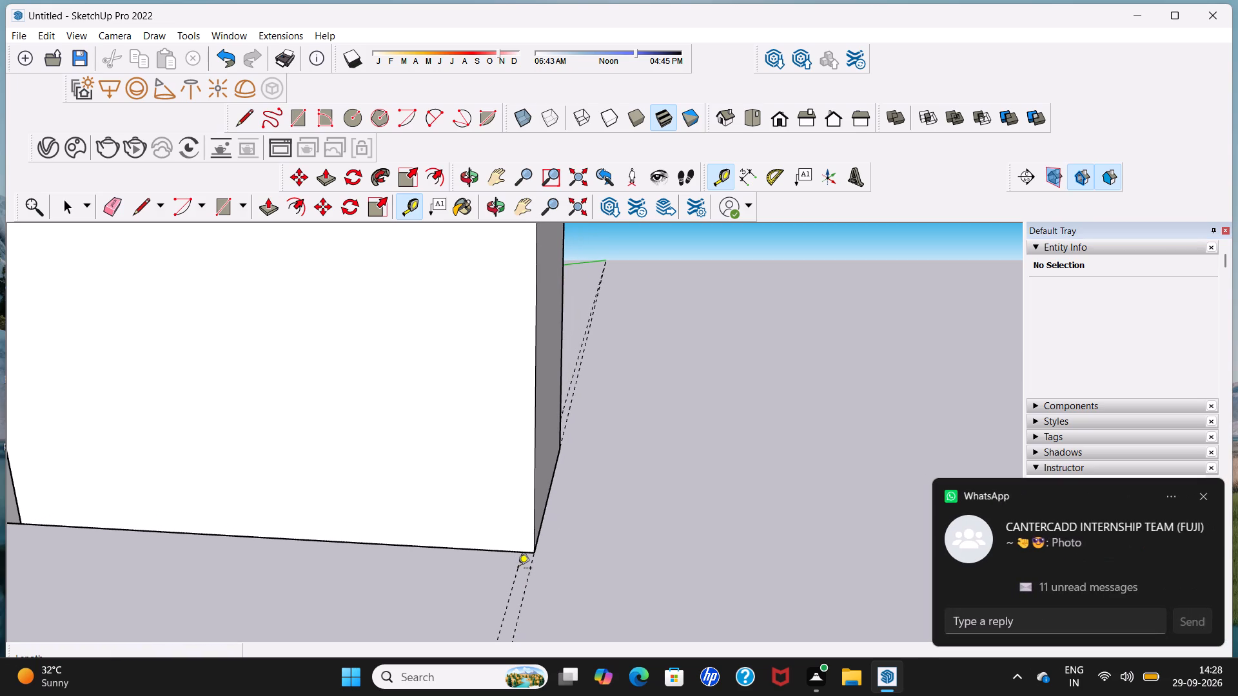
{"action": "middle_click_drag", "start_coordinate": [518, 569], "coordinate": [763, 552], "text": "shift"}
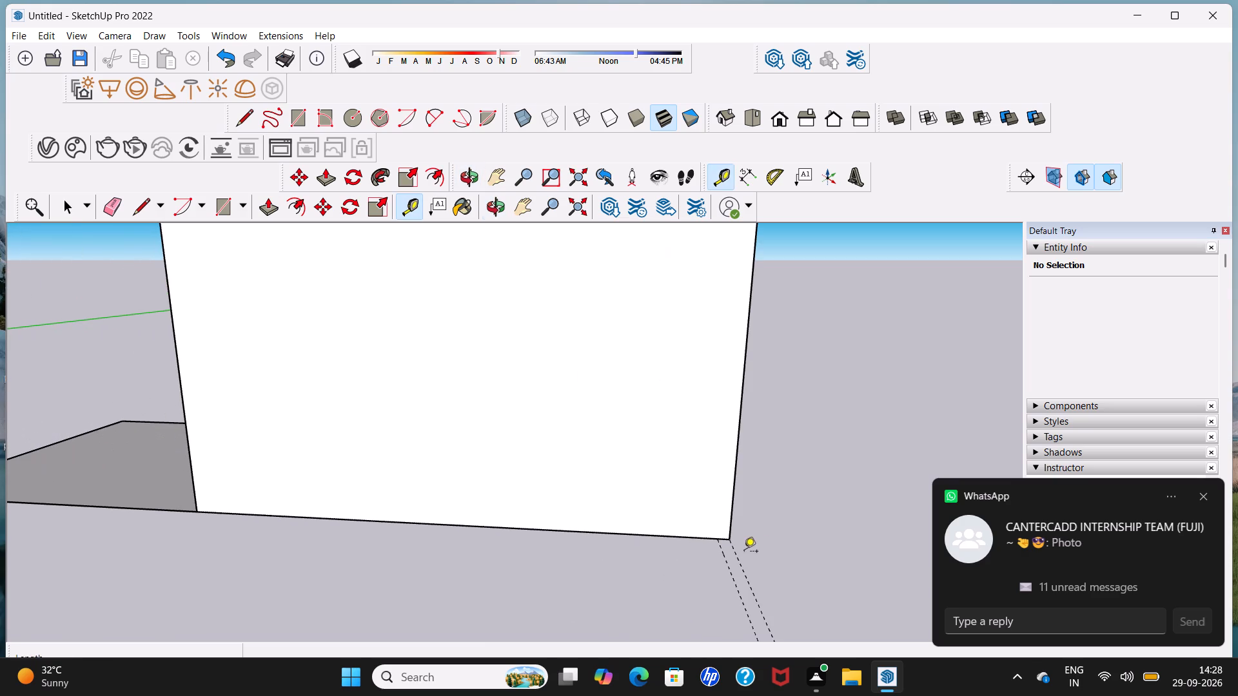
Place a Tape Measure guide along the outer side edge of the unextruded section.
{"action": "middle_click_drag", "start_coordinate": [408, 536], "coordinate": [437, 536], "text": "shift"}
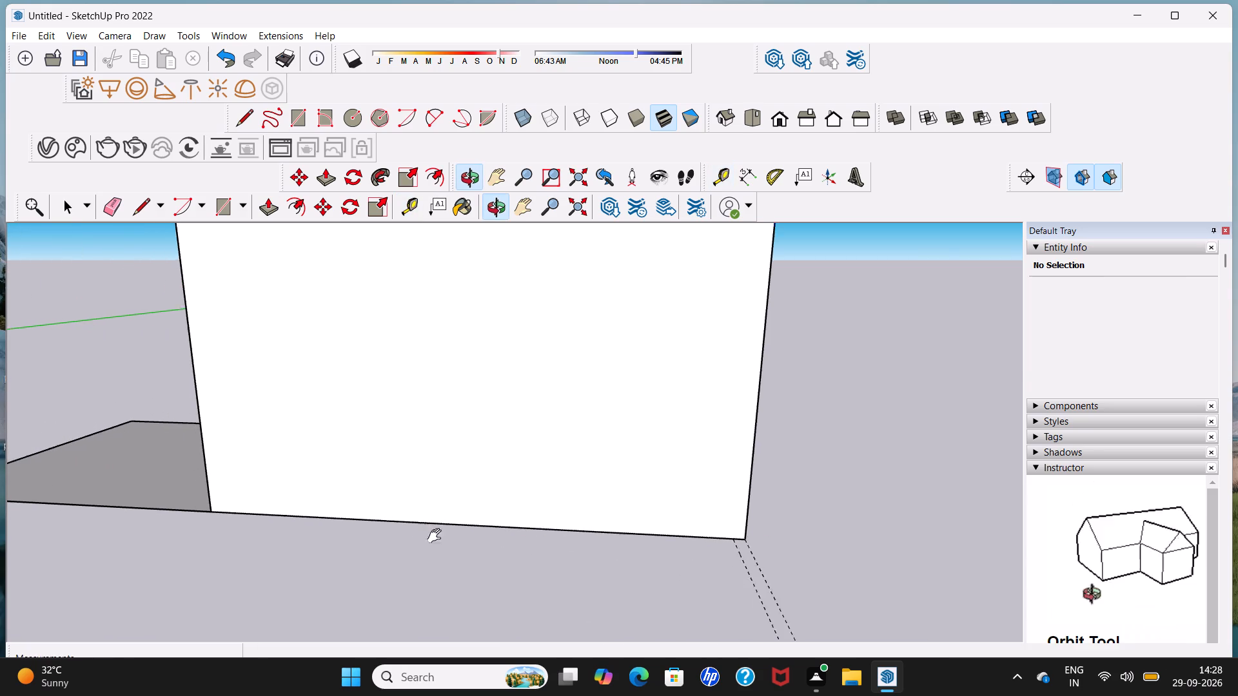
{"action": "middle_click_drag", "start_coordinate": [437, 536], "coordinate": [672, 535], "text": "shift"}
{"action": "scroll", "coordinate": [600, 524], "scroll_direction": "up", "scroll_amount": 3}
{"action": "scroll", "coordinate": [554, 522], "scroll_direction": "down", "scroll_amount": 7}
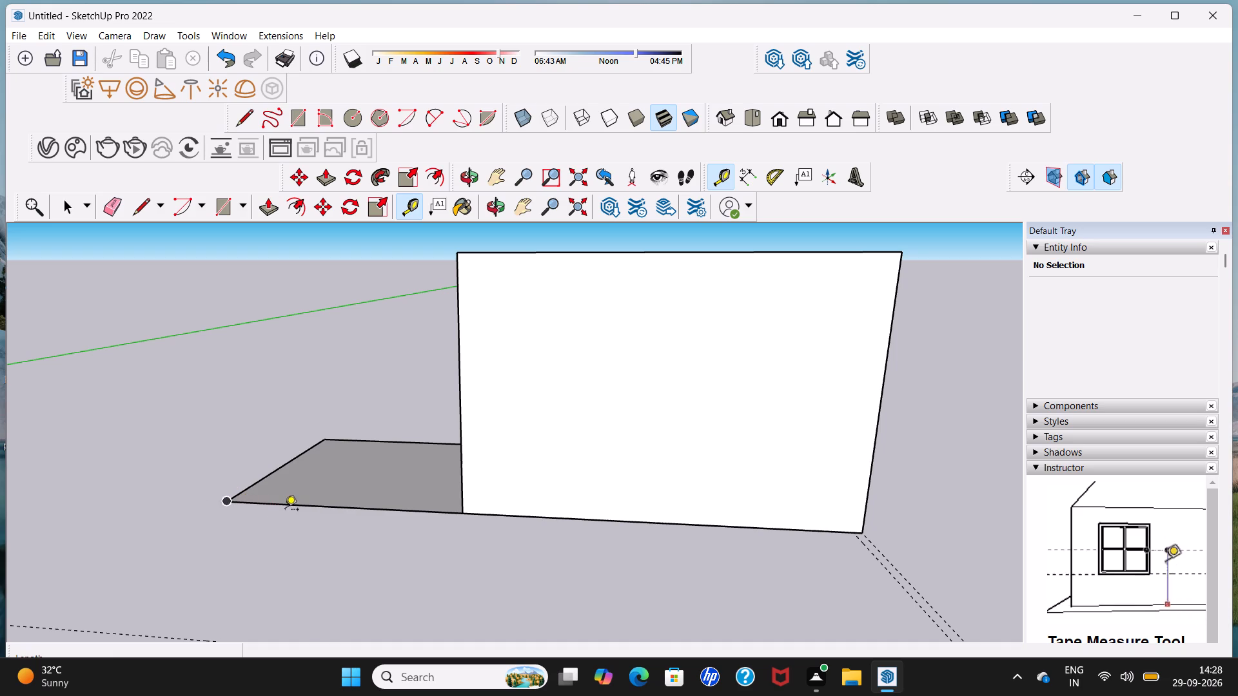
{"action": "middle_click_drag", "start_coordinate": [287, 505], "coordinate": [397, 506]}
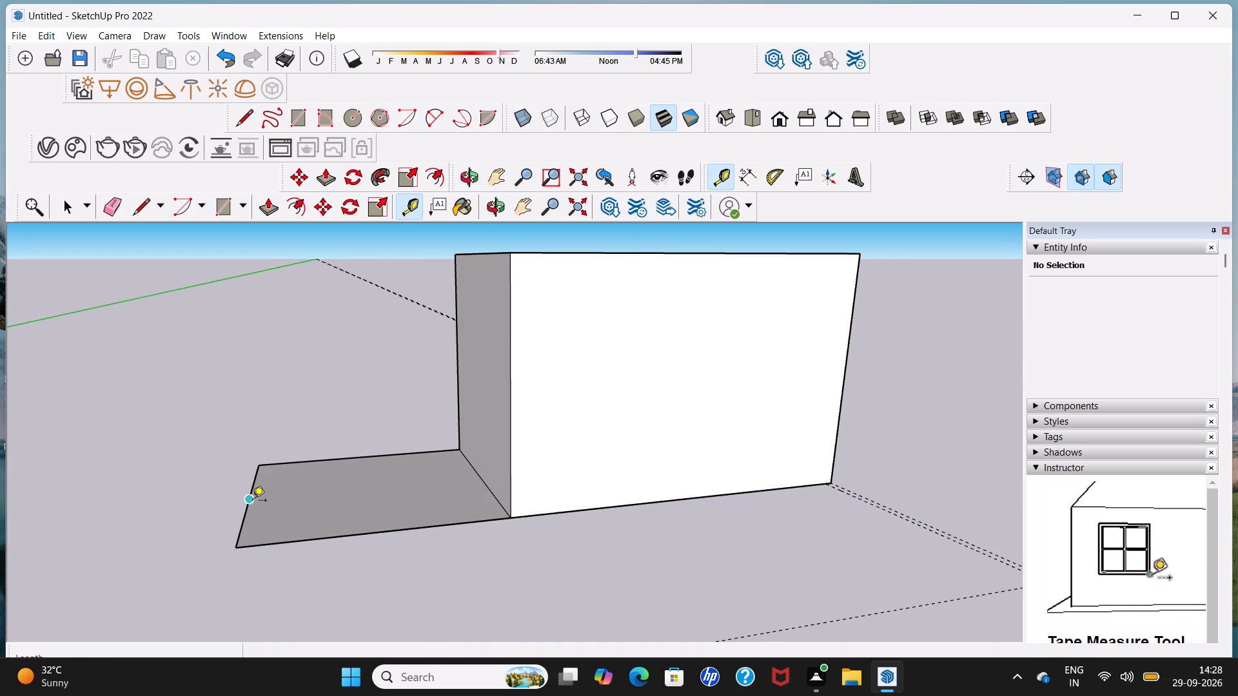
{"action": "left_click", "coordinate": [246, 512]}
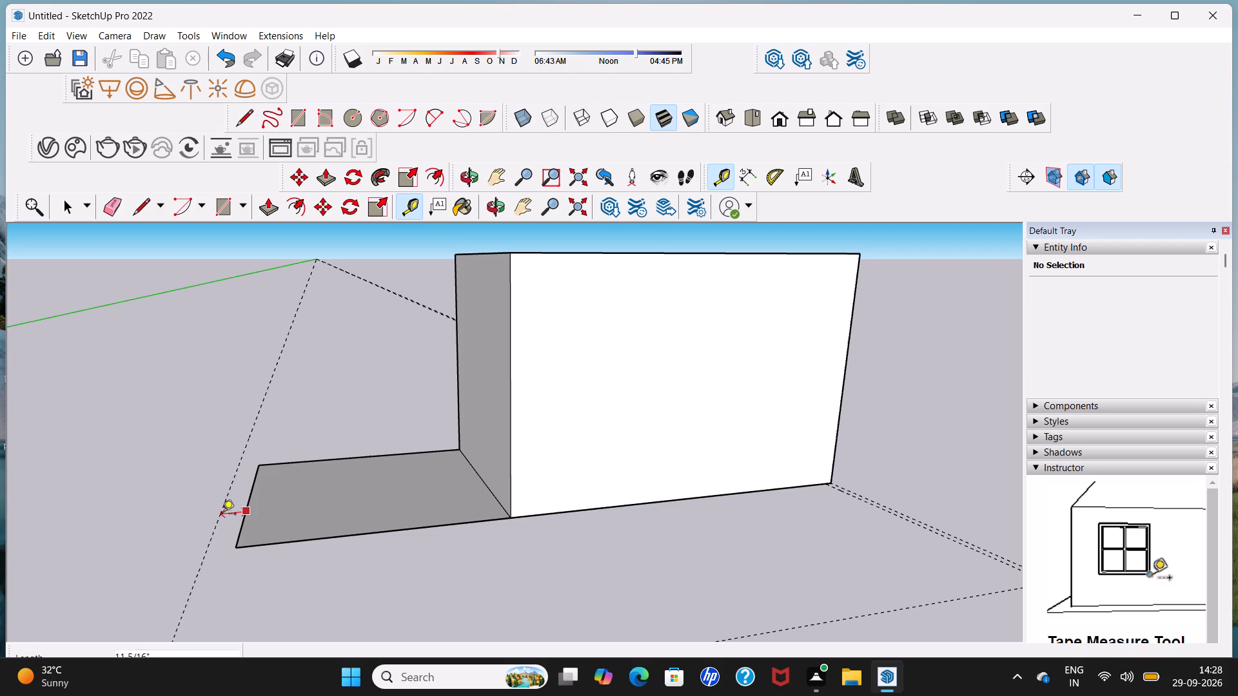
{"action": "left_click", "coordinate": [239, 516]}
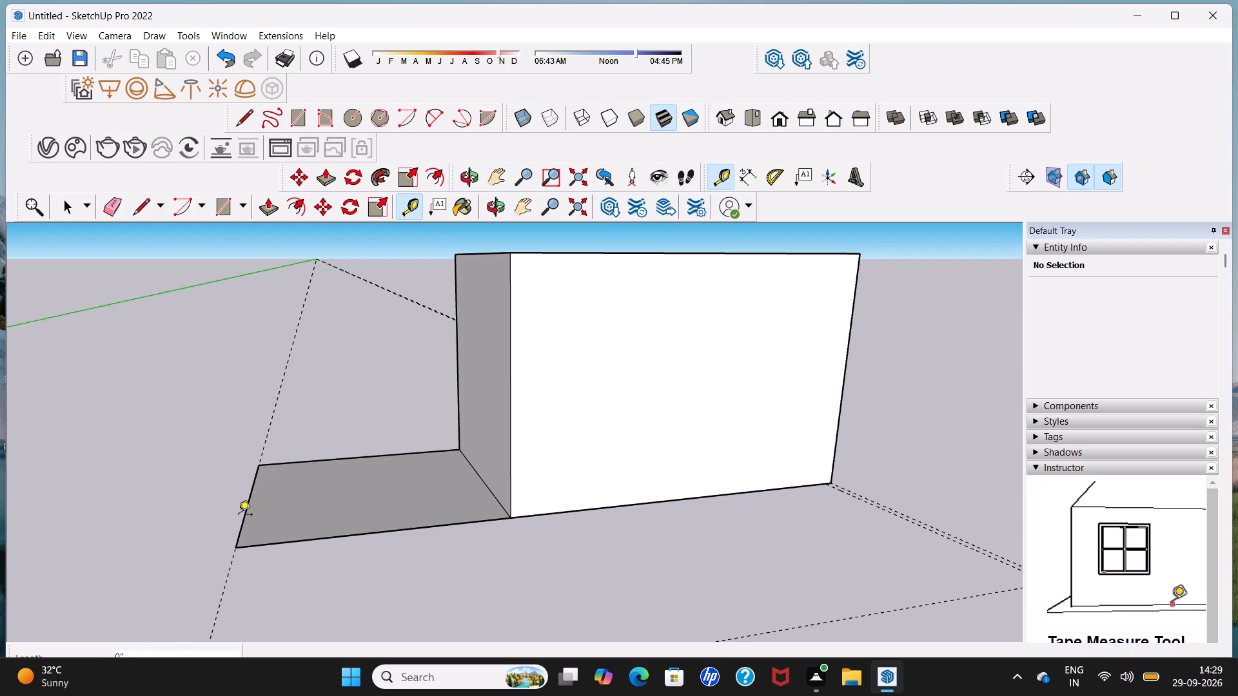
Place a parallel guide about 1' 1 5/8" inside the unextruded section's outer side edge.
{"action": "left_click", "coordinate": [239, 524]}
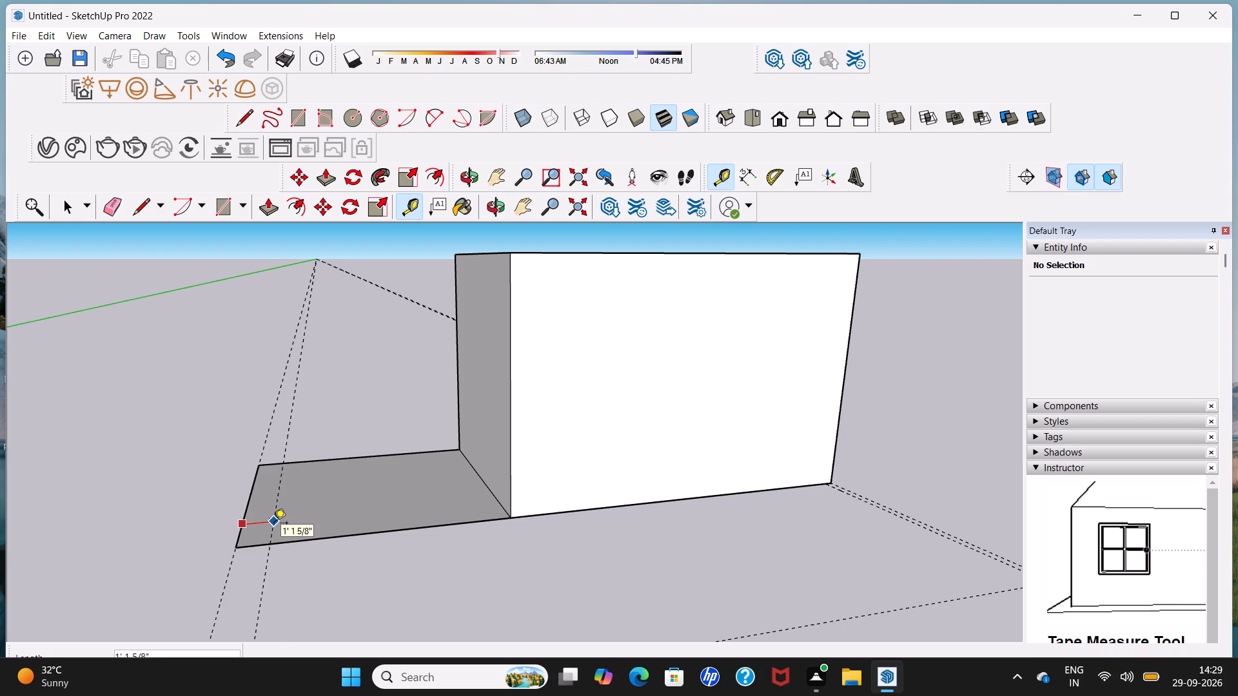
{"action": "left_click", "coordinate": [274, 524]}
Place a guide parallel to the front guide, about 1' 10 1/8" from it on the side toward the plan.
{"action": "scroll", "coordinate": [274, 524], "scroll_direction": "down", "scroll_amount": 6}
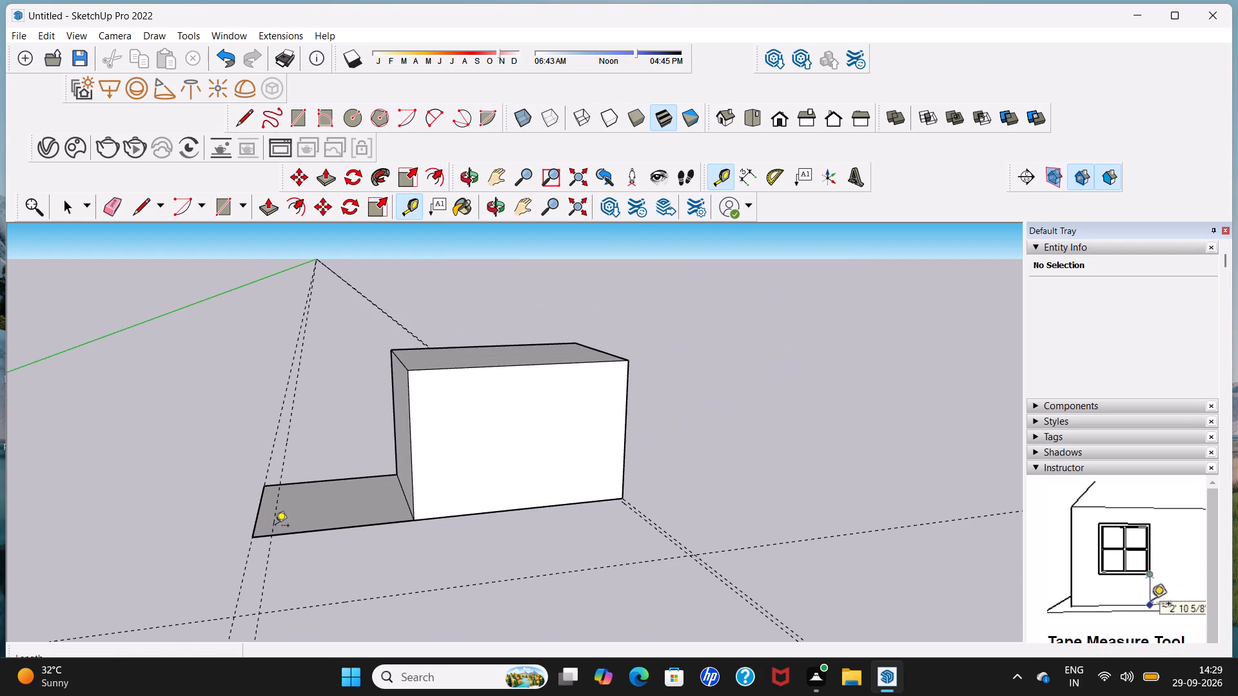
{"action": "left_click", "coordinate": [345, 601]}
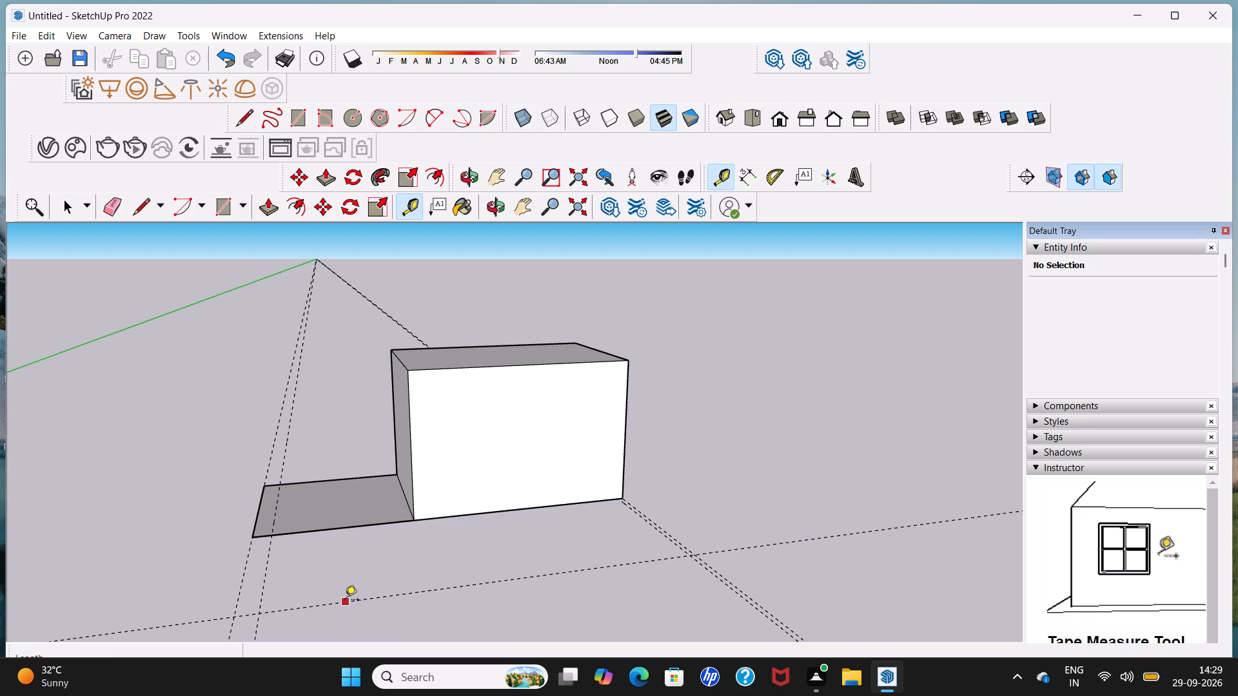
{"action": "left_click", "coordinate": [345, 585]}
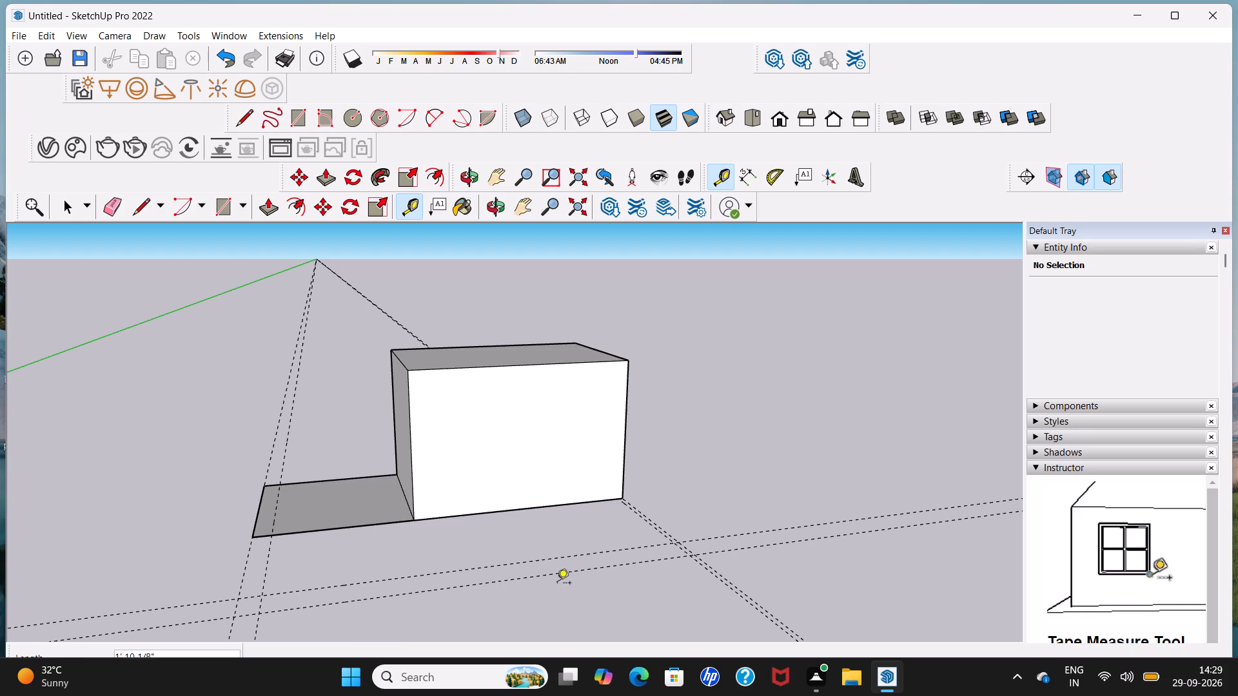
Delete the inner guide lying about 3 11/16" from the block's end-face guide.
{"action": "middle_click_drag", "start_coordinate": [645, 572], "coordinate": [497, 561]}
{"action": "scroll", "coordinate": [575, 557], "scroll_direction": "up", "scroll_amount": 6}
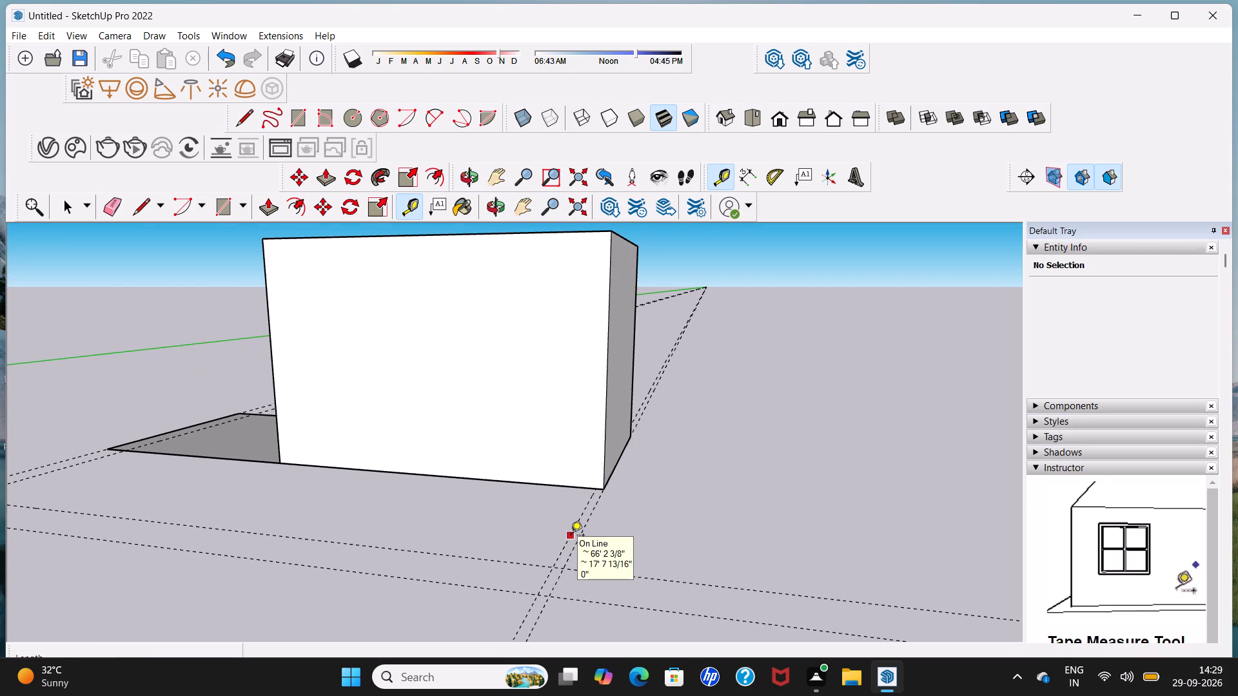
{"action": "key", "text": "space"}
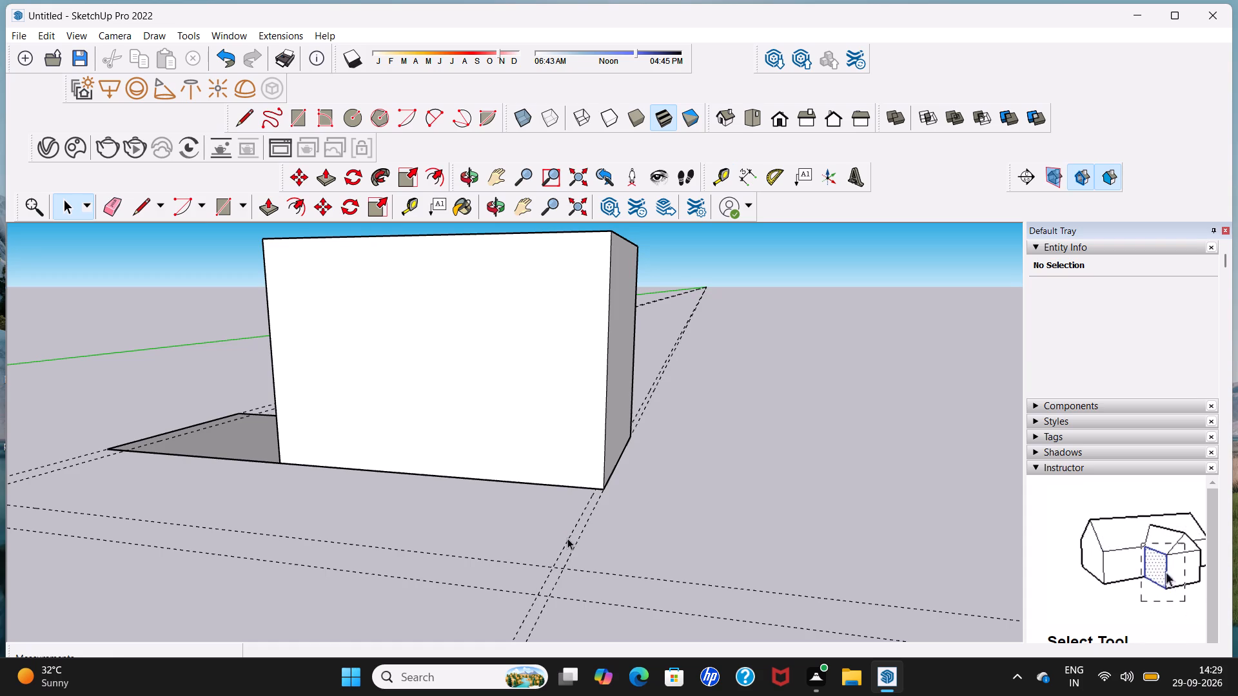
{"action": "left_click", "coordinate": [567, 538]}
{"action": "key", "text": "Delete"}
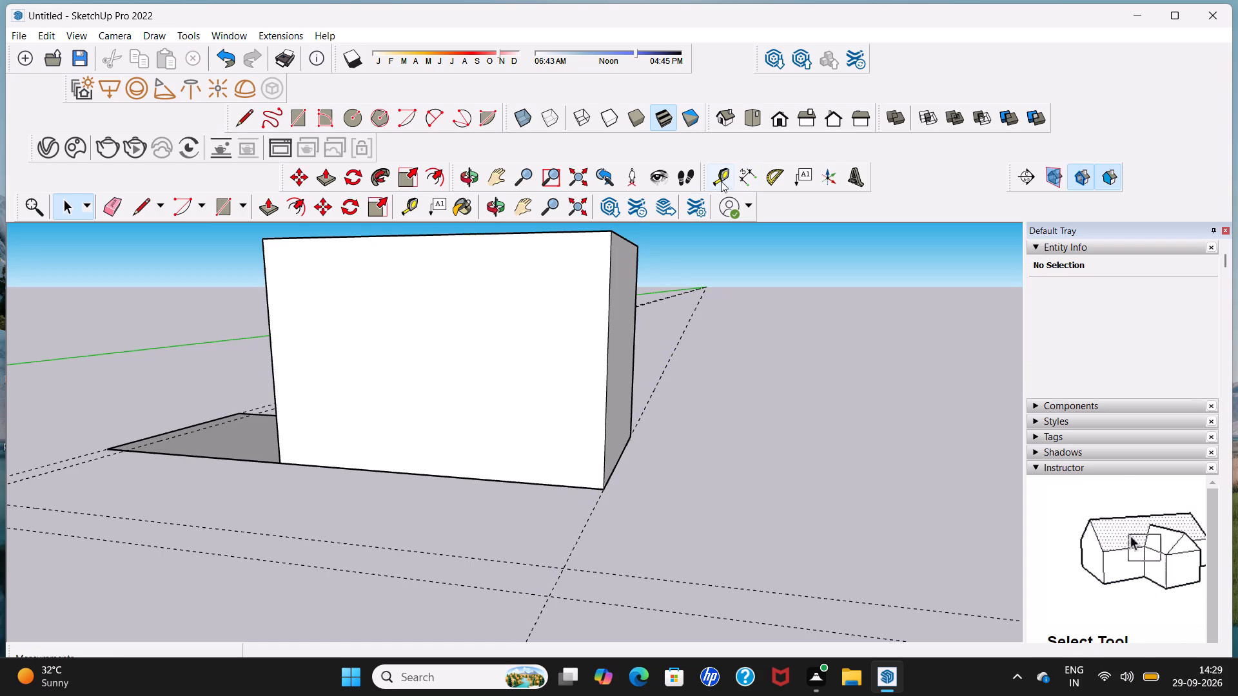
Place a parallel guide about 1' 1 1/16" from the end-face guide, toward the unextruded section.
{"action": "left_click", "coordinate": [721, 181]}
{"action": "left_click", "coordinate": [576, 546]}
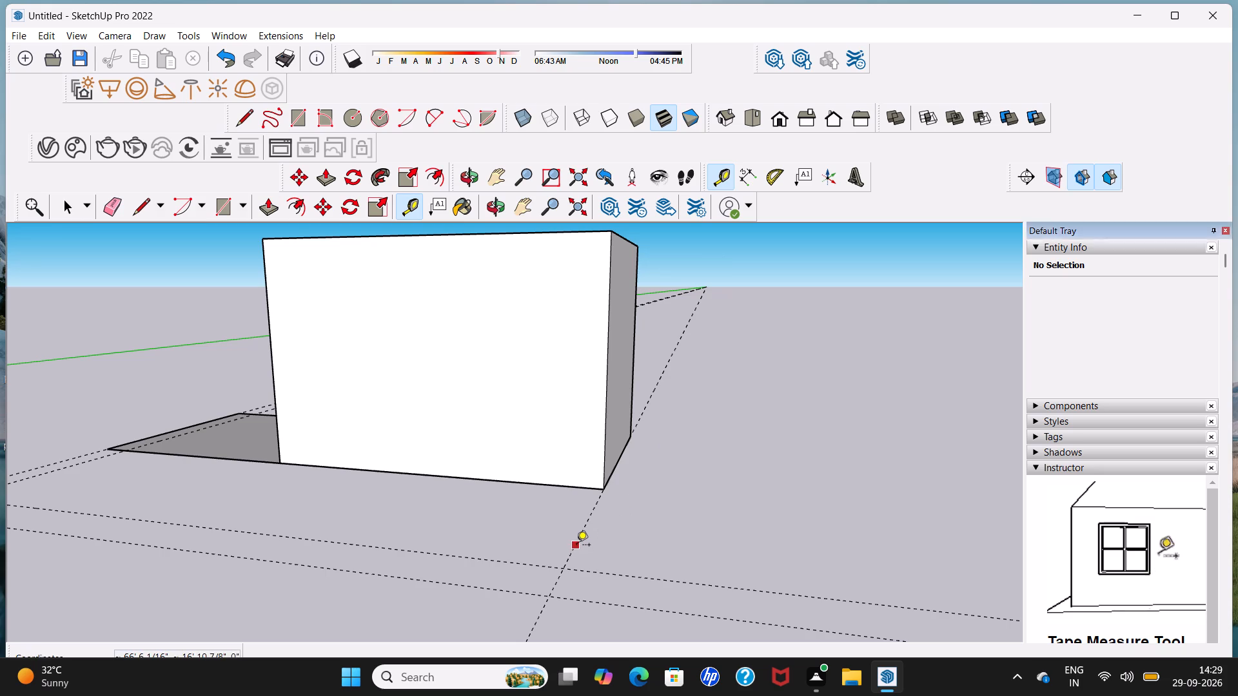
{"action": "left_click", "coordinate": [542, 543]}
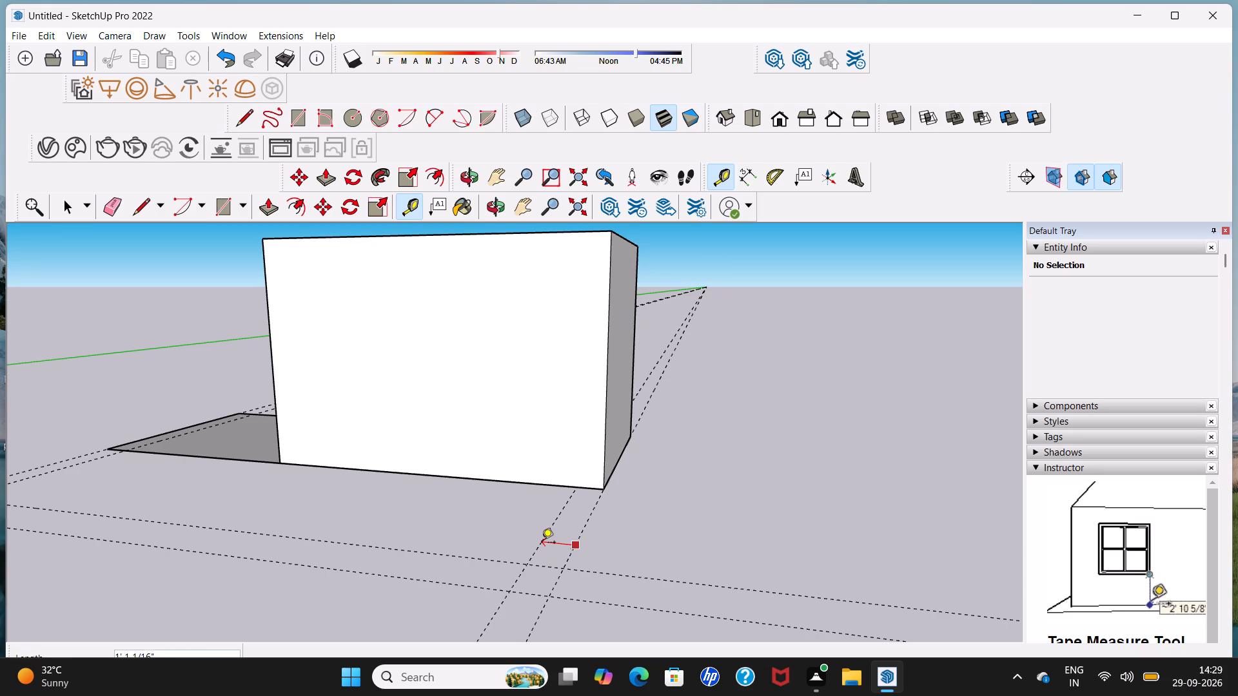
{"action": "key", "text": "space"}
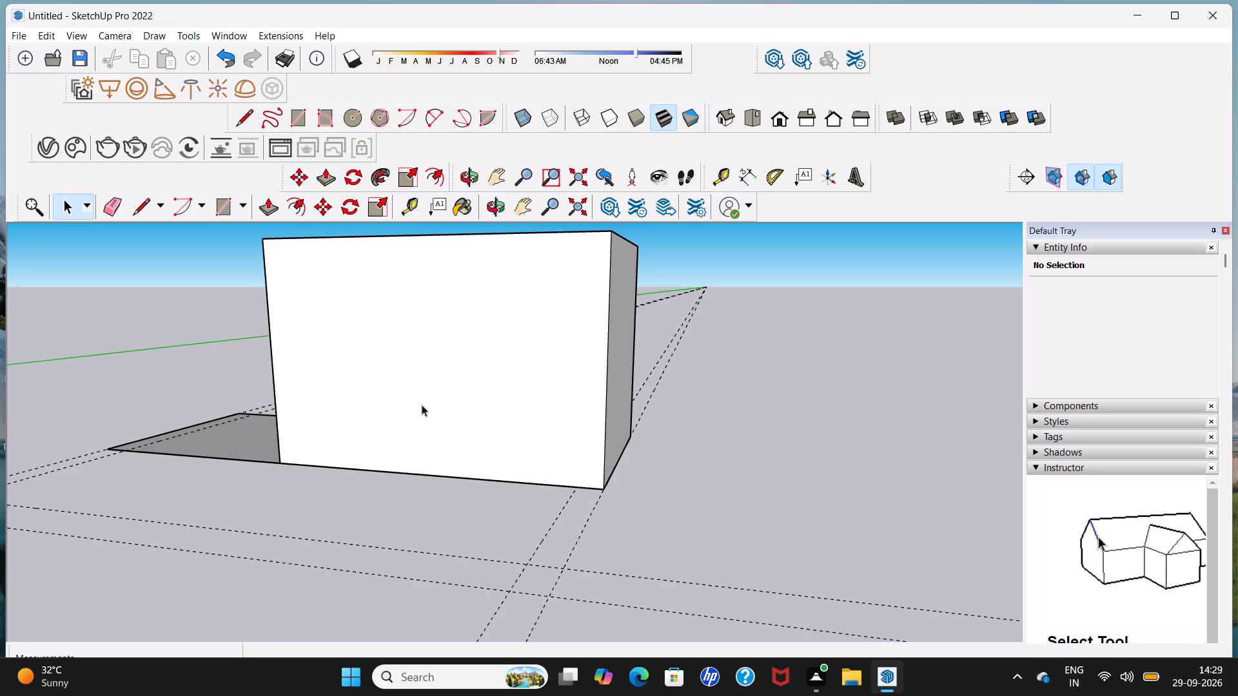
Draw a line from the outer front guide intersection to the block's front corner, continuing about 1' 1 1/16" along its bottom edge to the inner guide.
{"action": "left_click", "coordinate": [241, 117]}
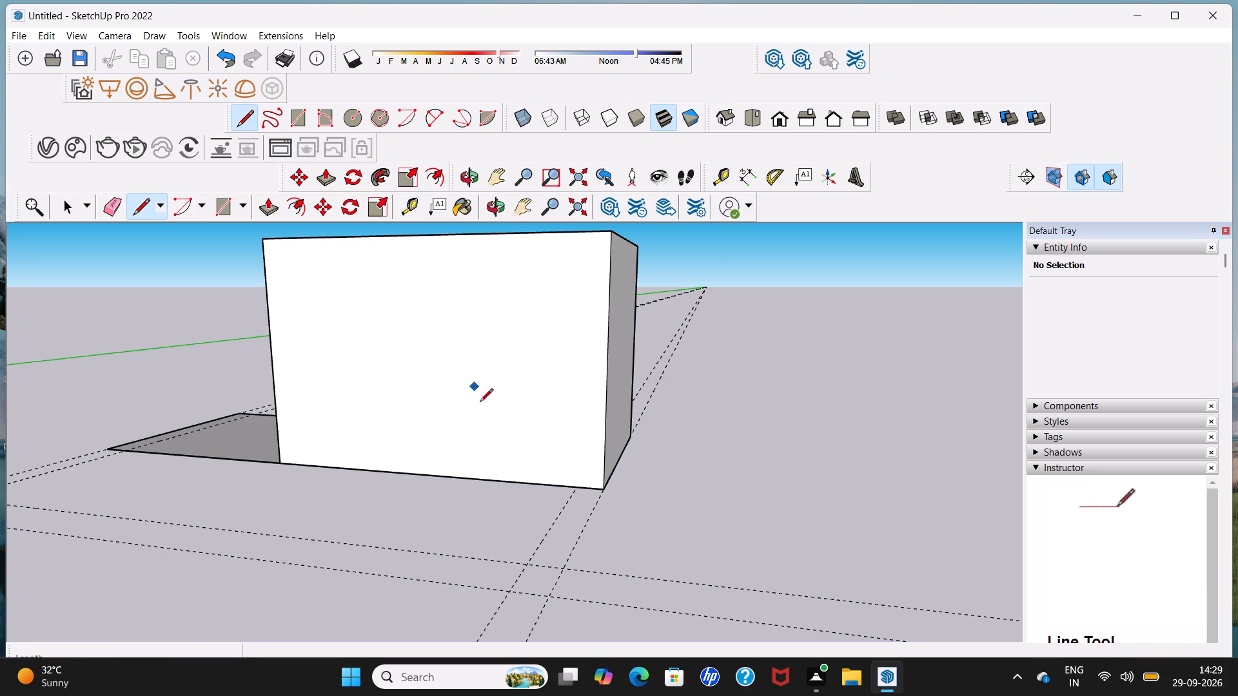
{"action": "scroll", "coordinate": [541, 600], "scroll_direction": "up", "scroll_amount": 3}
{"action": "left_click", "coordinate": [551, 599]}
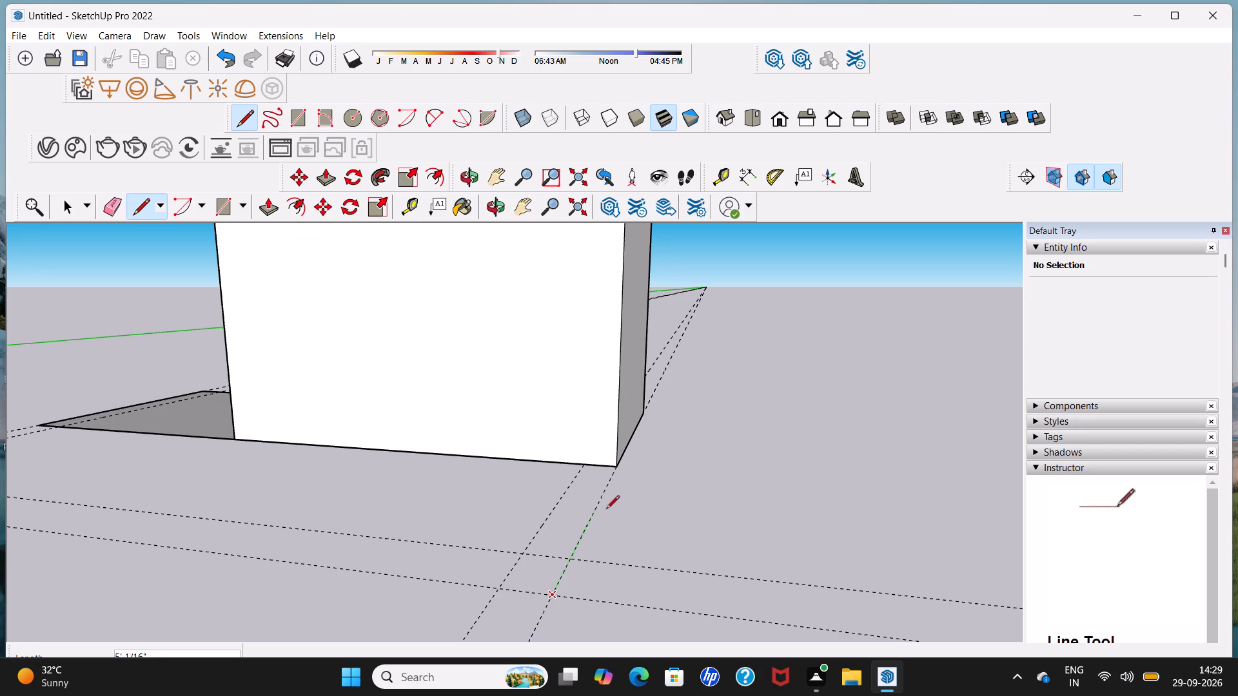
{"action": "left_click", "coordinate": [620, 467]}
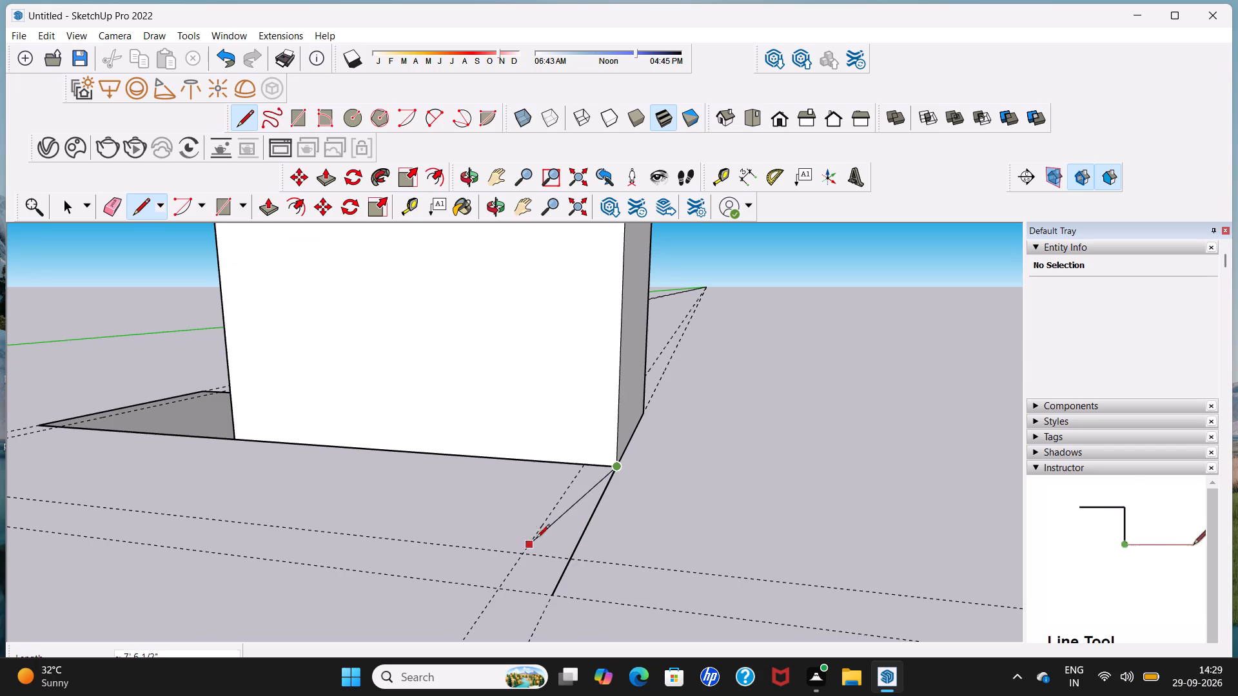
{"action": "left_click", "coordinate": [584, 467]}
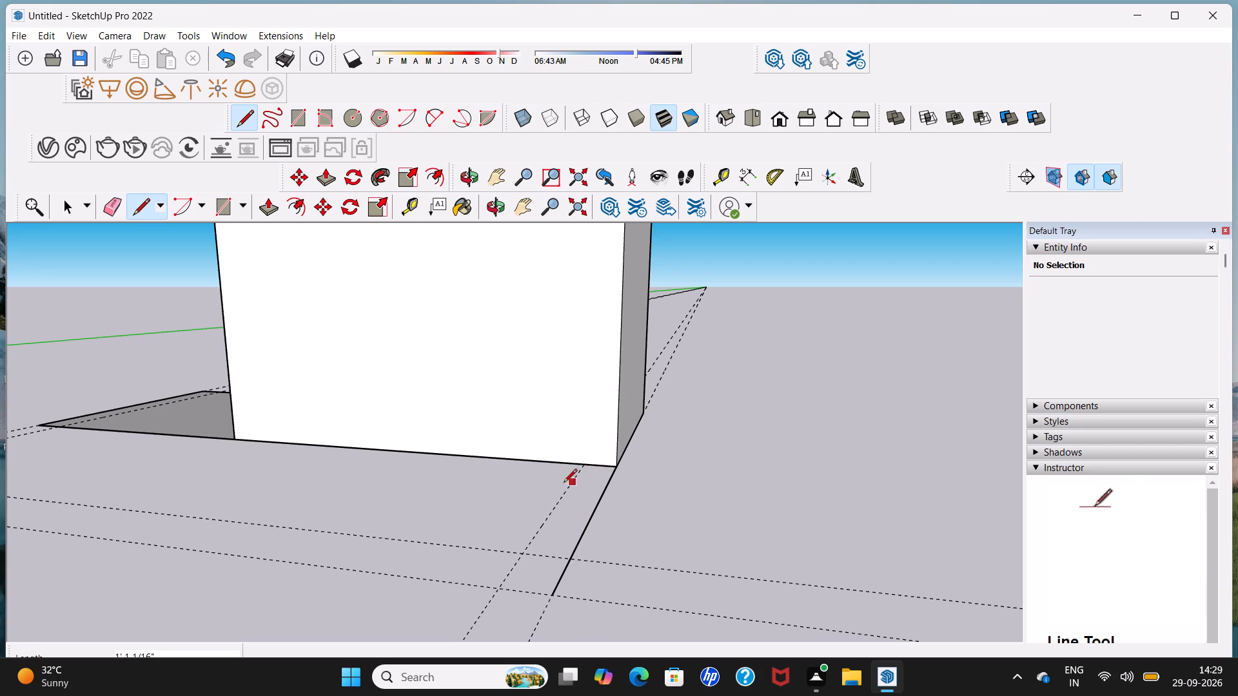
Draw the inner outline along the inner front guide and back along the inner side guide to the unextruded section's front edge, ending at its outer corner.
{"action": "left_click", "coordinate": [523, 551]}
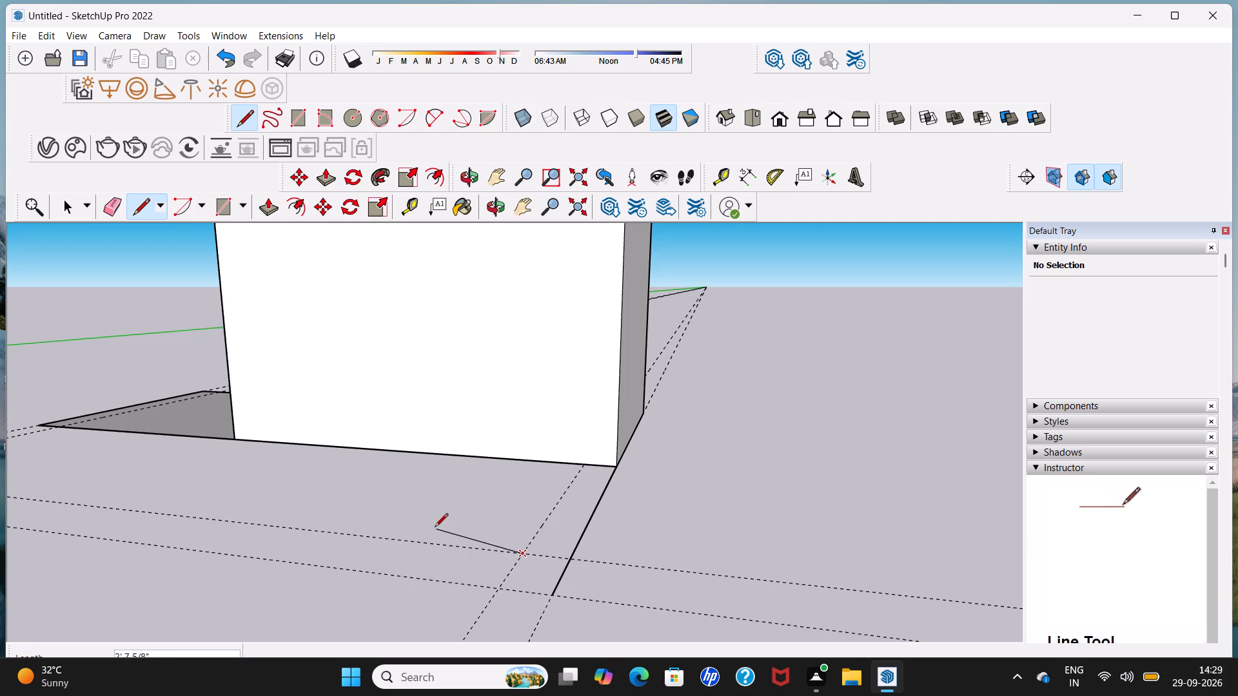
{"action": "scroll", "coordinate": [431, 527], "scroll_direction": "down", "scroll_amount": 6}
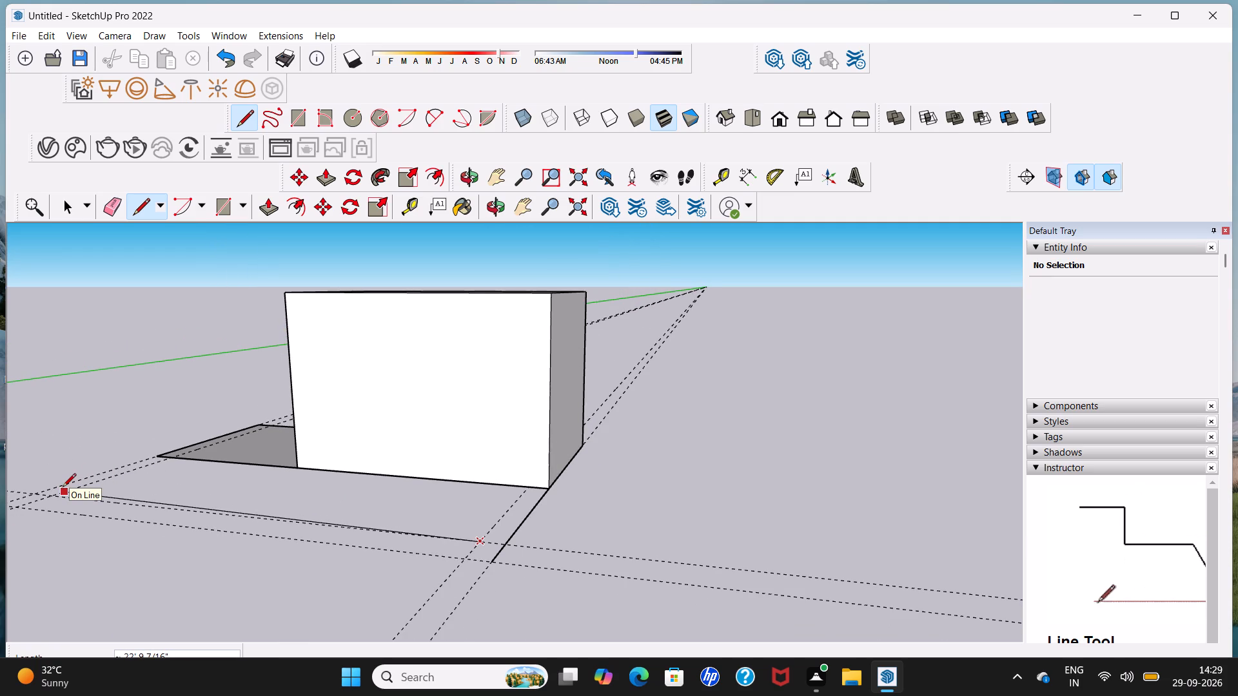
{"action": "scroll", "coordinate": [48, 502], "scroll_direction": "up", "scroll_amount": 11}
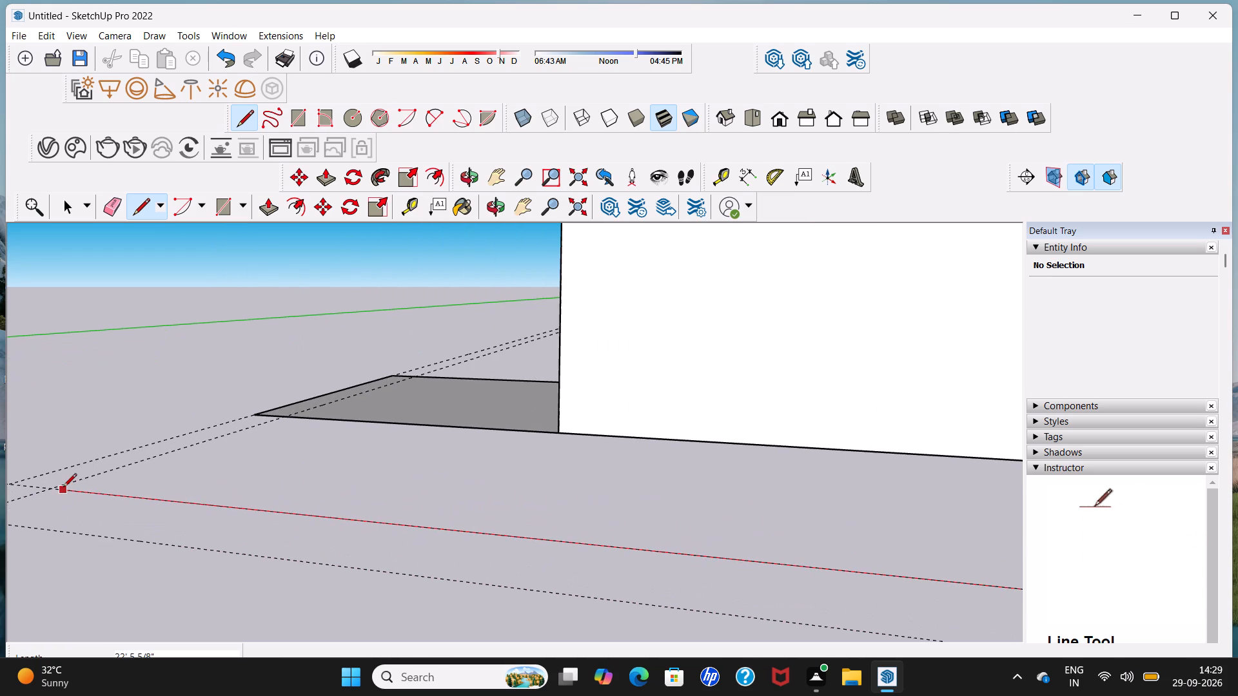
{"action": "left_click", "coordinate": [49, 487]}
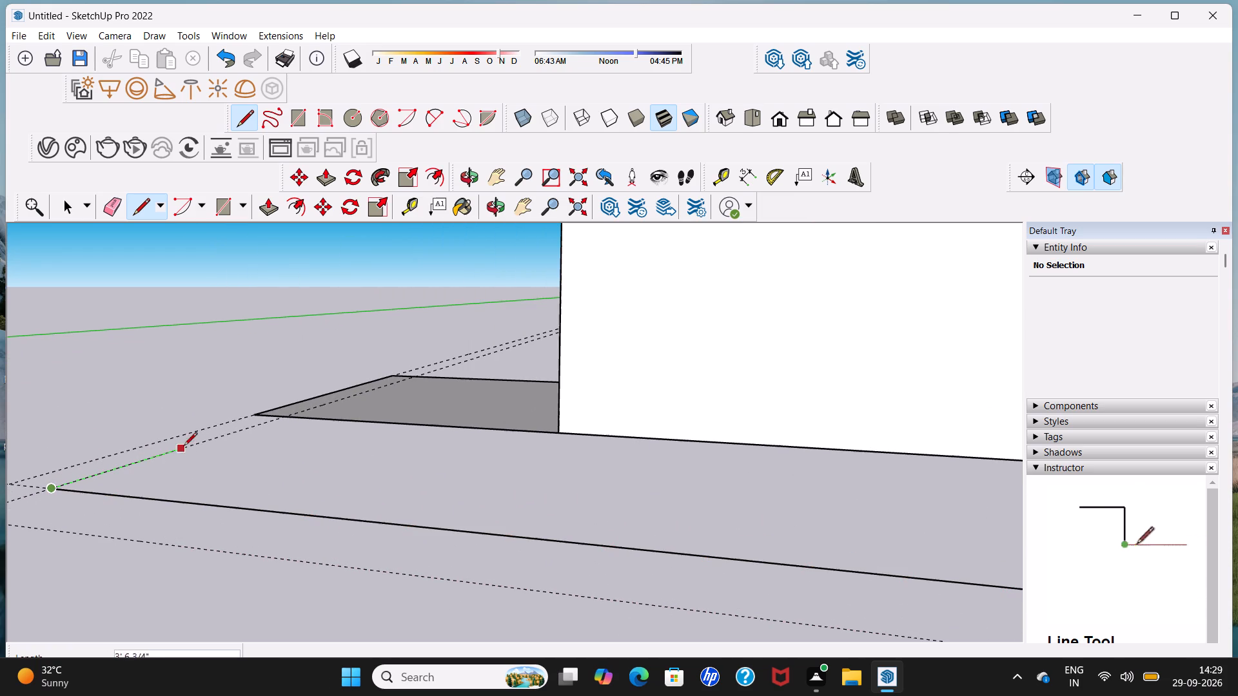
{"action": "left_click", "coordinate": [282, 416]}
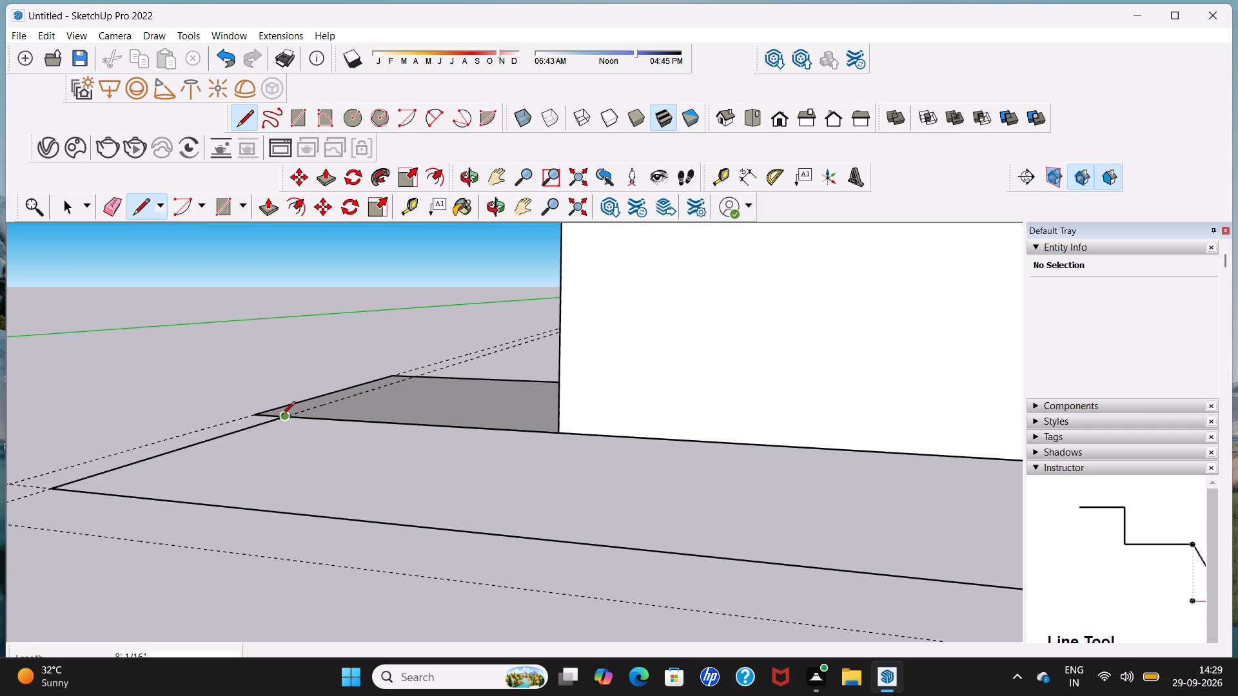
{"action": "scroll", "coordinate": [282, 416], "scroll_direction": "down", "scroll_amount": 6}
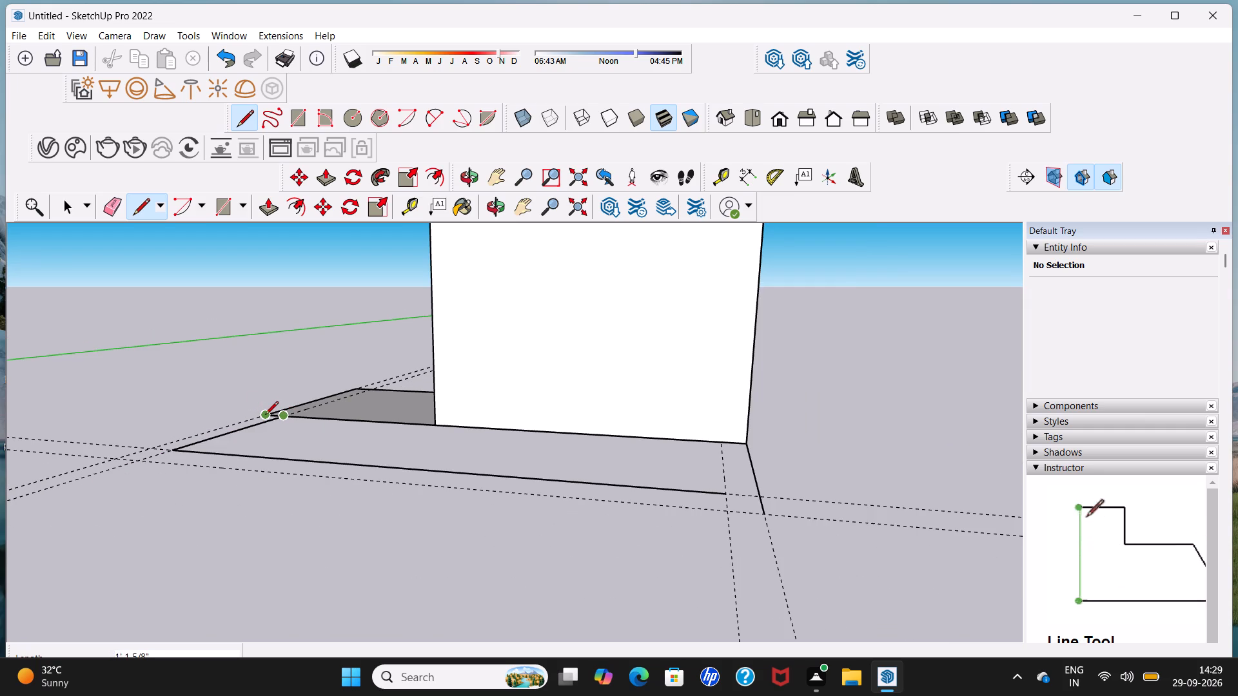
{"action": "left_click", "coordinate": [265, 416]}
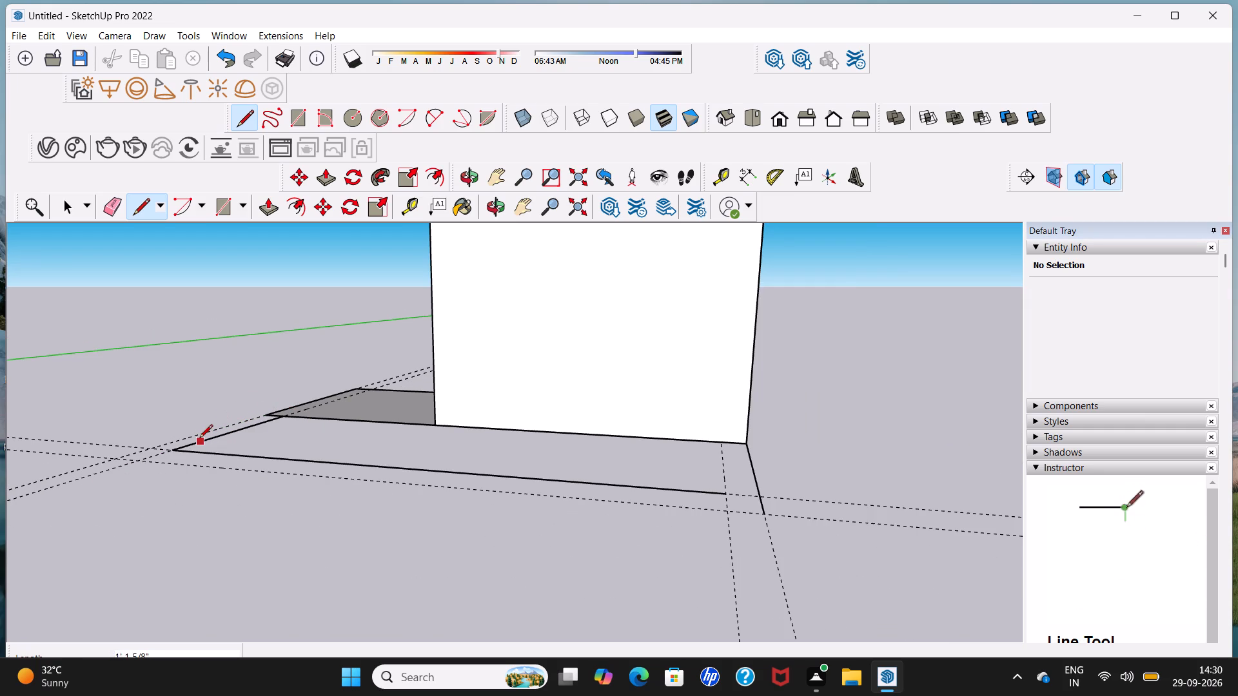
{"action": "key", "text": "space"}
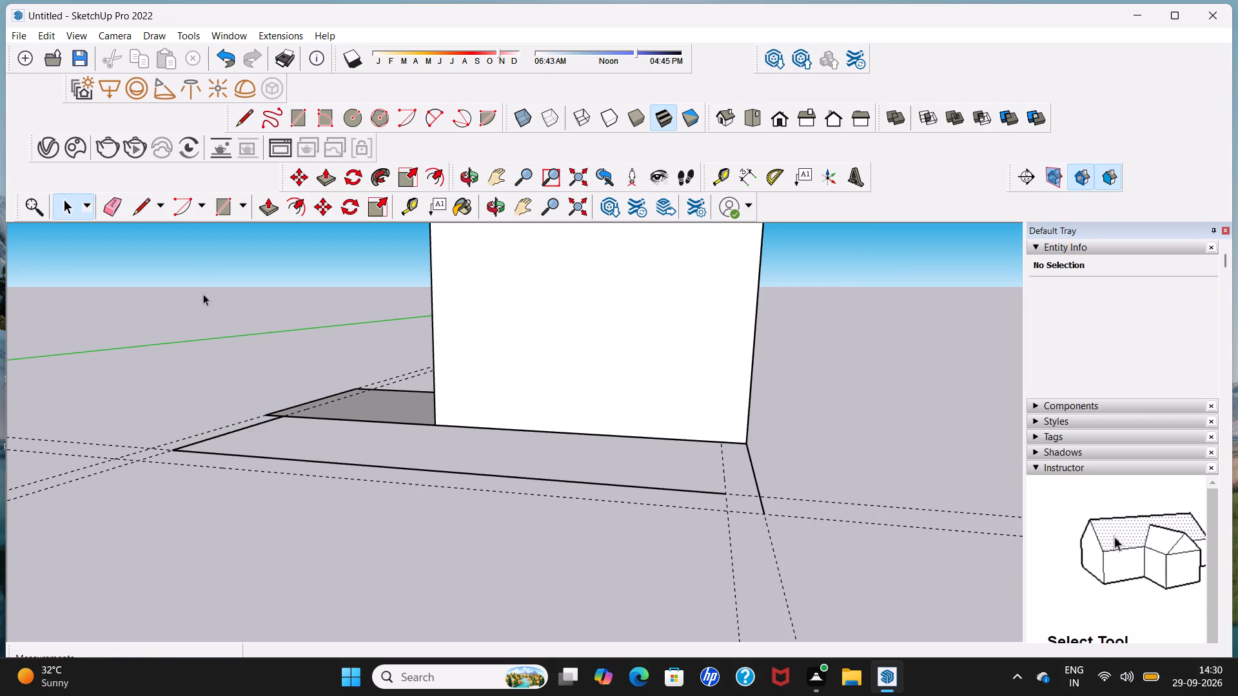
Draw the outer outline from the unextruded section's outer corner to the outer front guide, then along that guide to the end-face line.
{"action": "left_click", "coordinate": [147, 209]}
{"action": "middle_click_drag", "start_coordinate": [162, 238], "coordinate": [172, 329]}
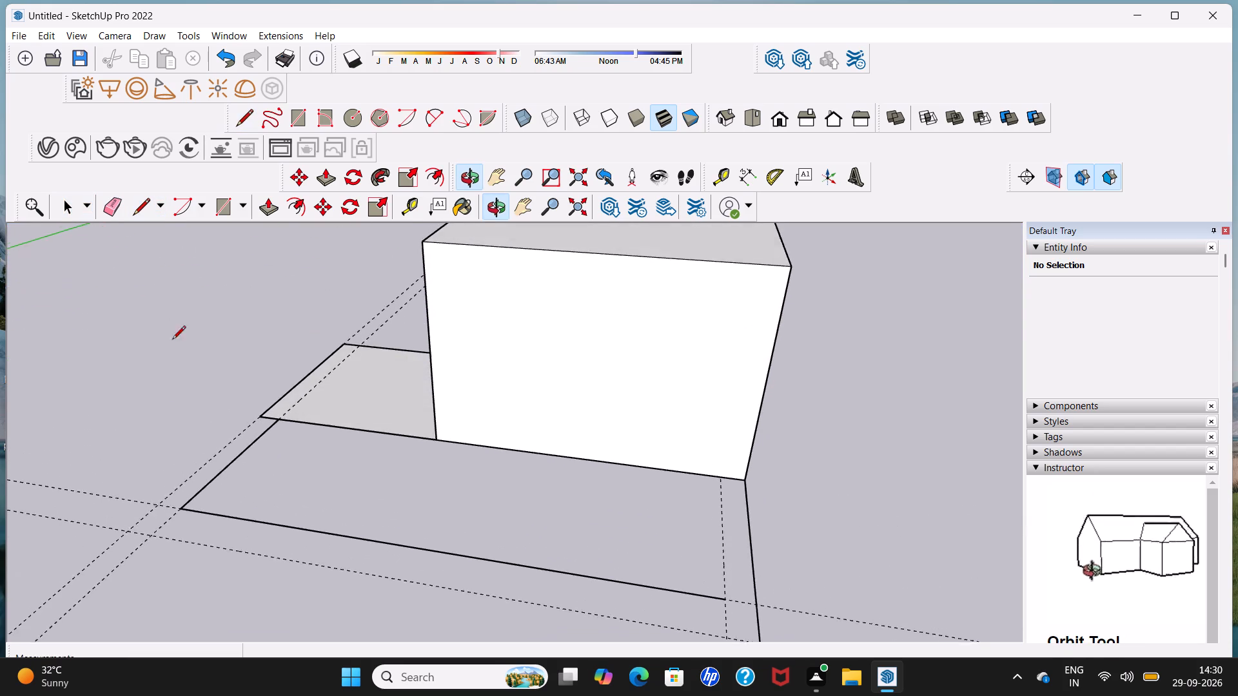
{"action": "scroll", "coordinate": [172, 503], "scroll_direction": "up", "scroll_amount": 3}
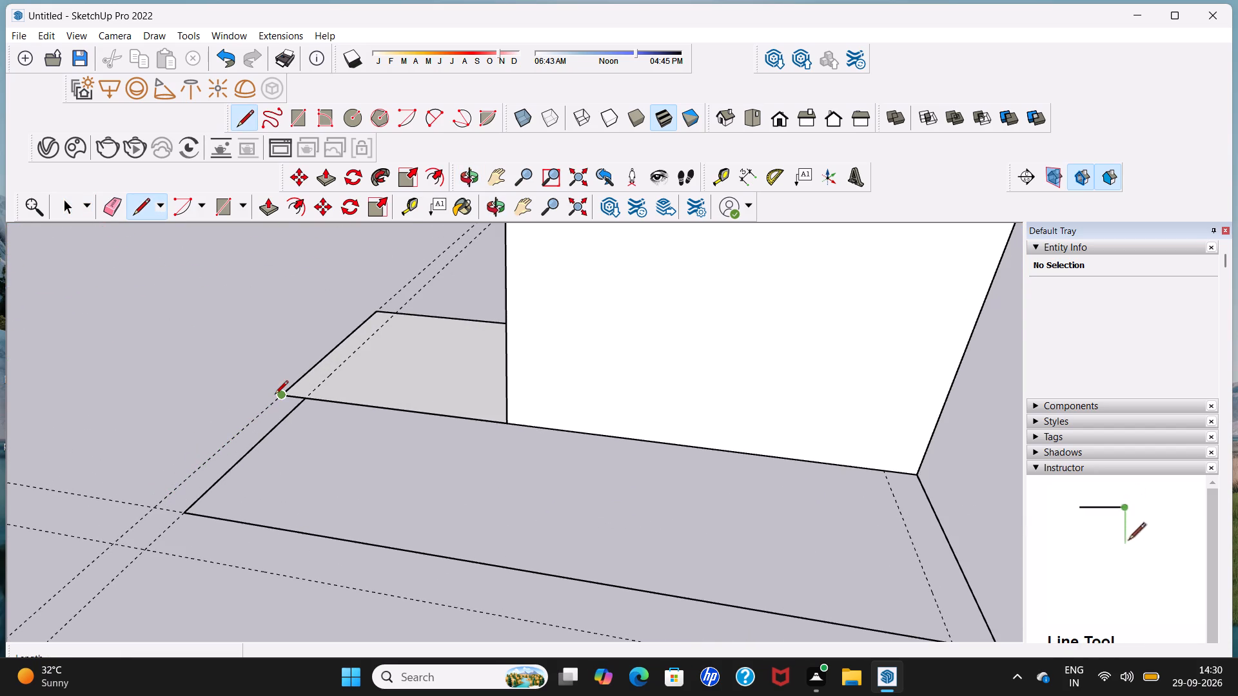
{"action": "left_click", "coordinate": [282, 395]}
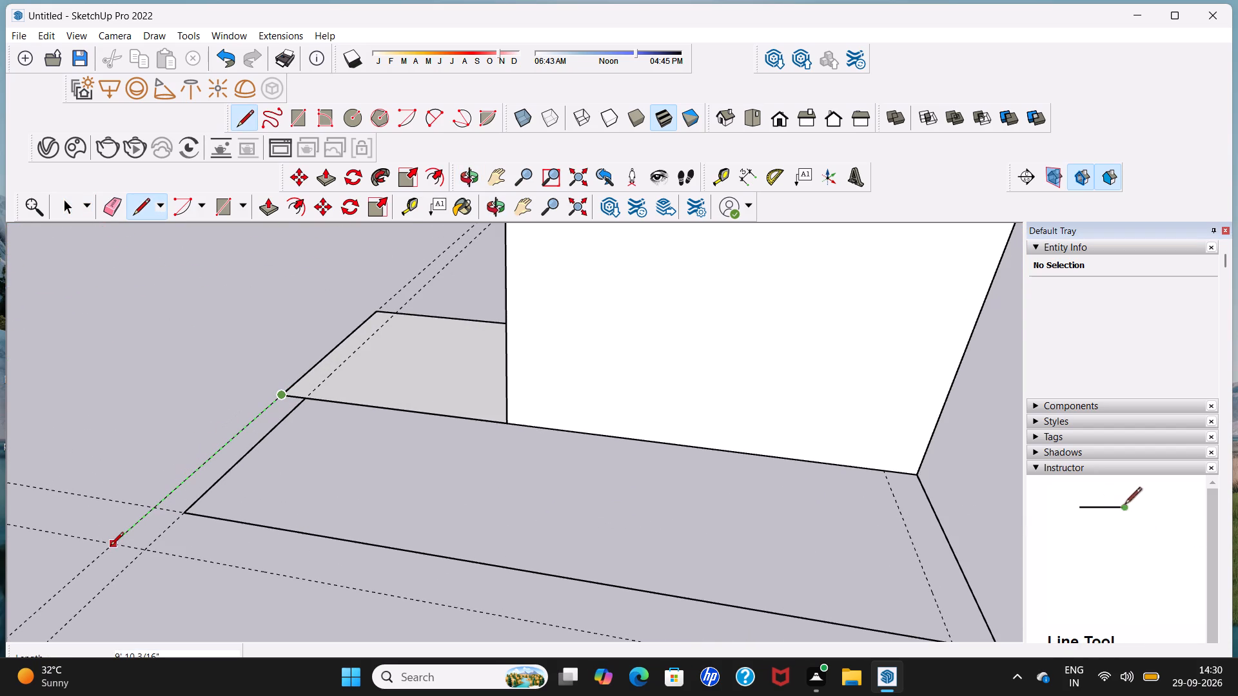
{"action": "left_click", "coordinate": [110, 546]}
{"action": "scroll", "coordinate": [120, 560], "scroll_direction": "down", "scroll_amount": 7}
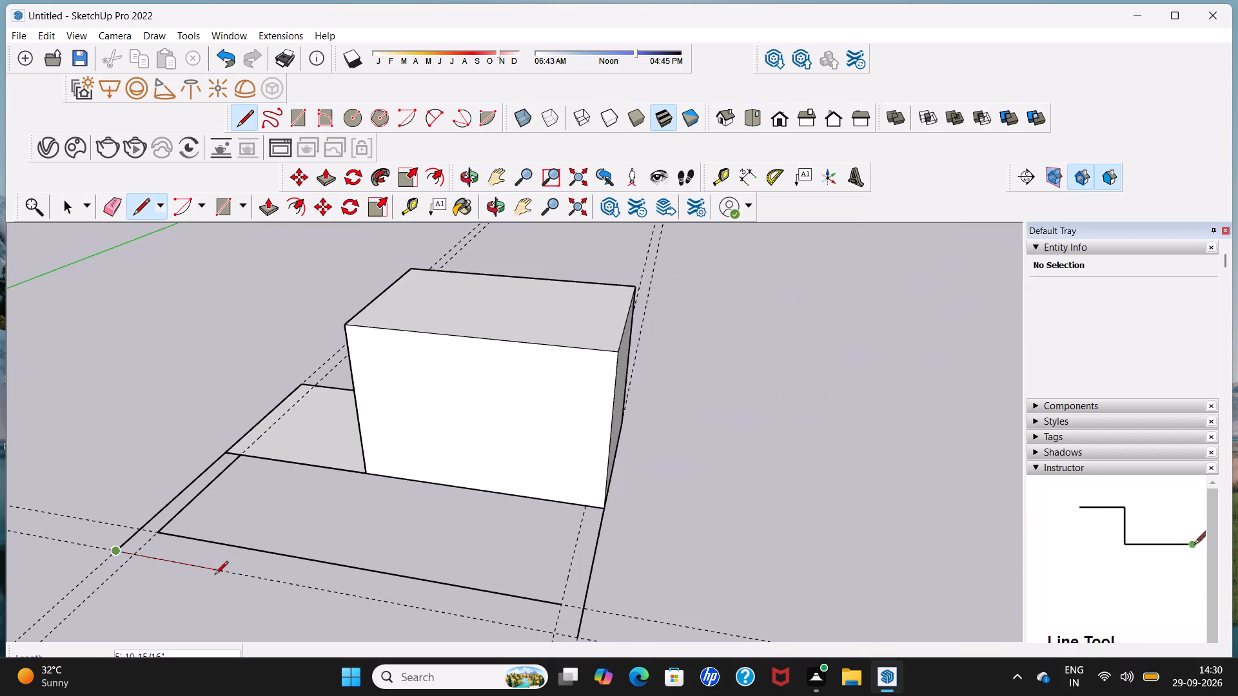
{"action": "scroll", "coordinate": [423, 612], "scroll_direction": "down", "scroll_amount": 5}
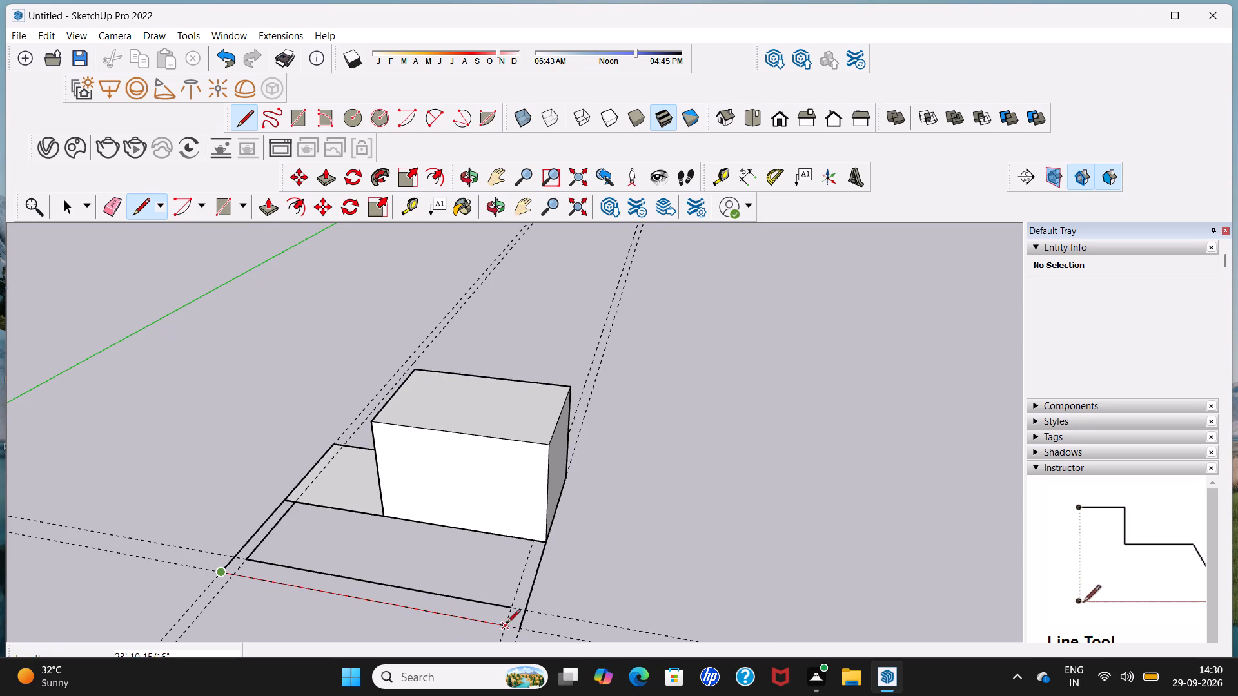
{"action": "left_click", "coordinate": [519, 625]}
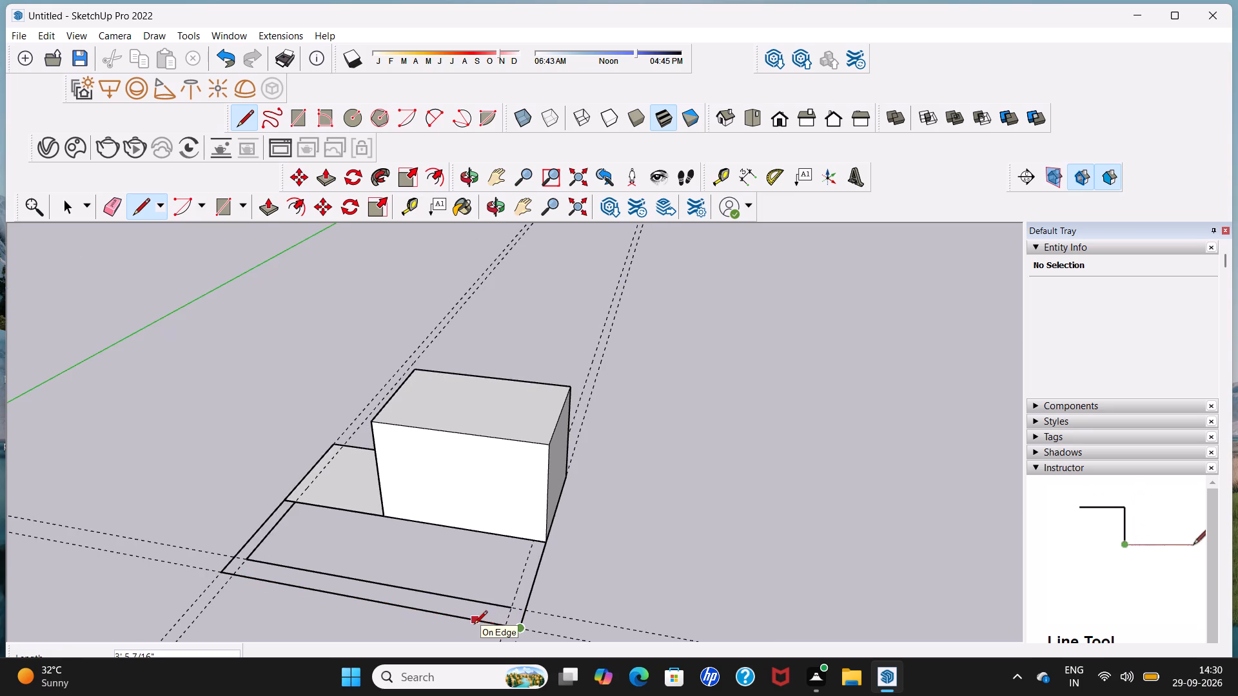
{"action": "key", "text": "space"}
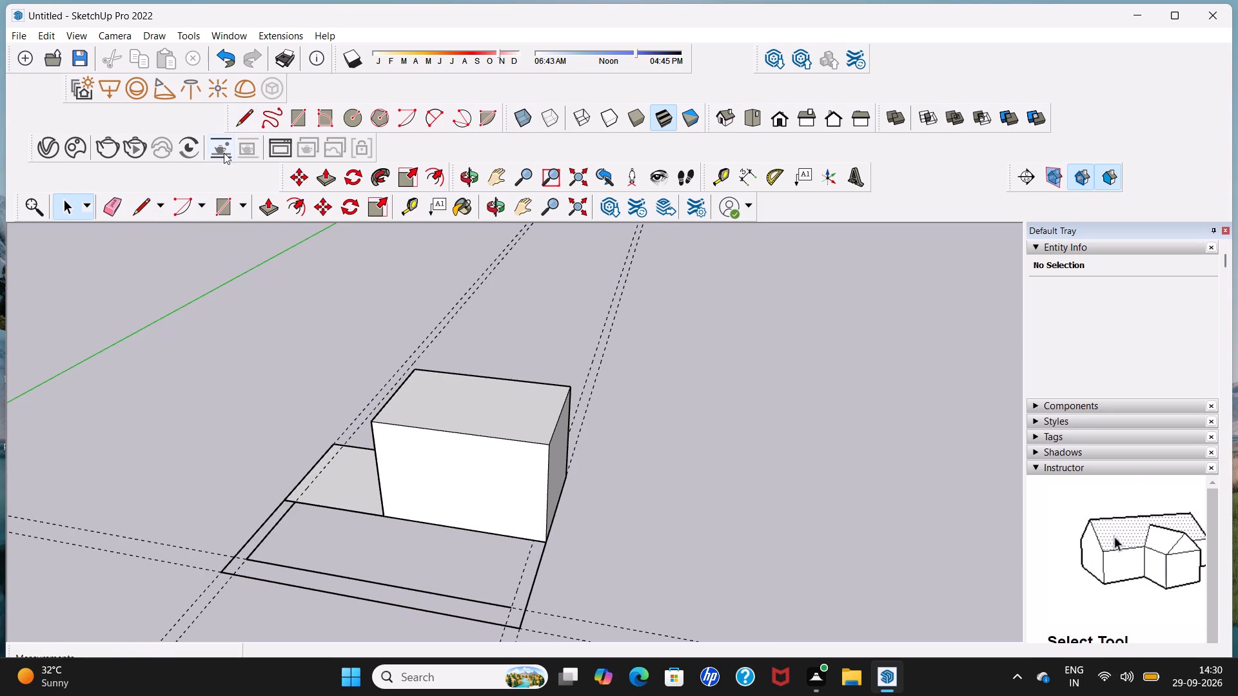
Draw a line about 8' long from the inner front outline's corner to the block's bottom front edge, closing the inner outline.
{"action": "left_click", "coordinate": [136, 209]}
{"action": "scroll", "coordinate": [500, 563], "scroll_direction": "up", "scroll_amount": 4}
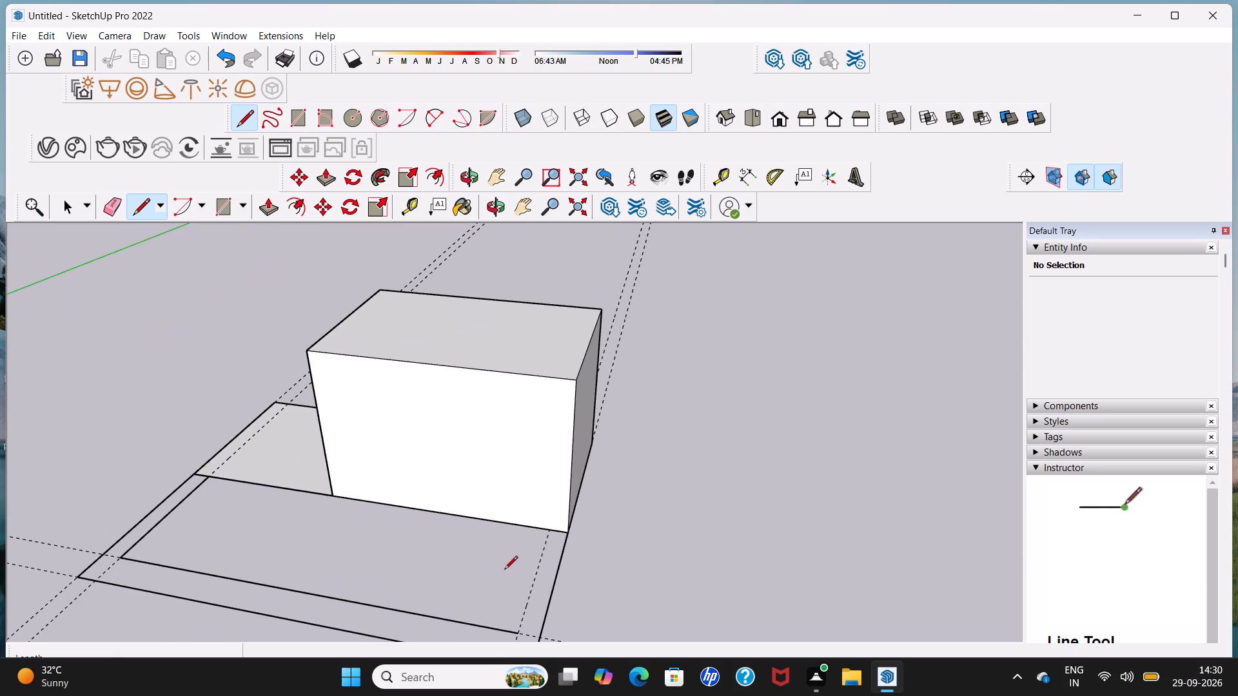
{"action": "left_click", "coordinate": [520, 629]}
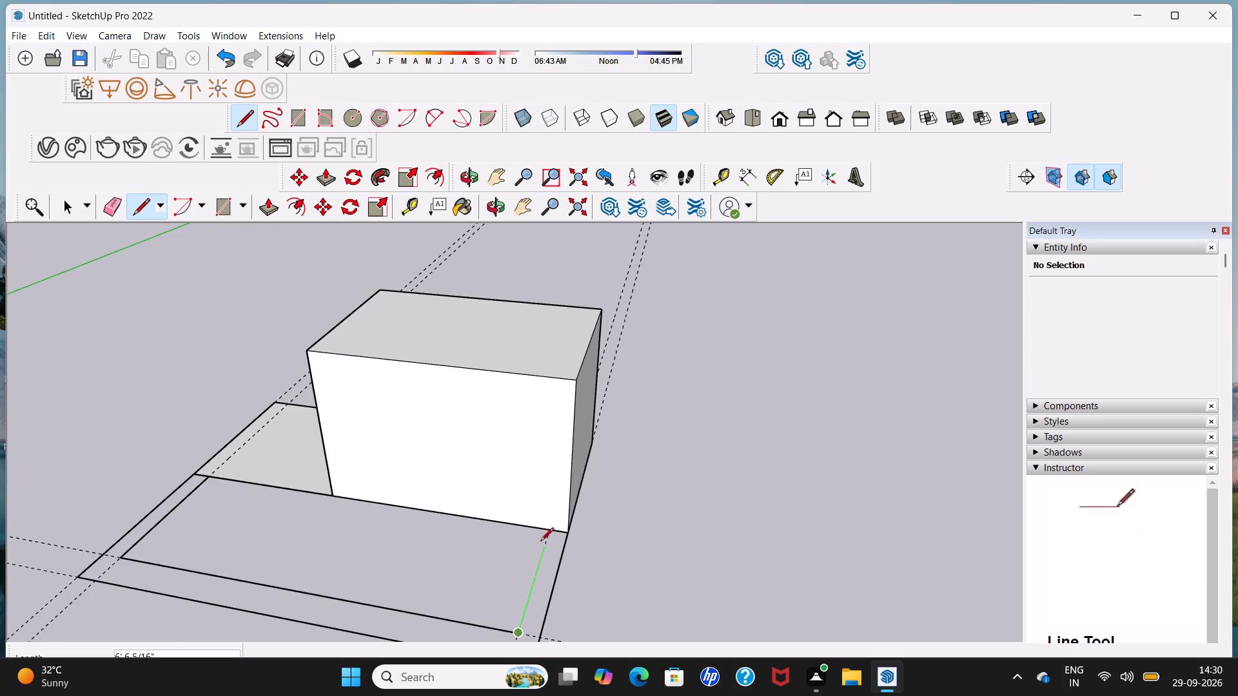
{"action": "left_click", "coordinate": [550, 533]}
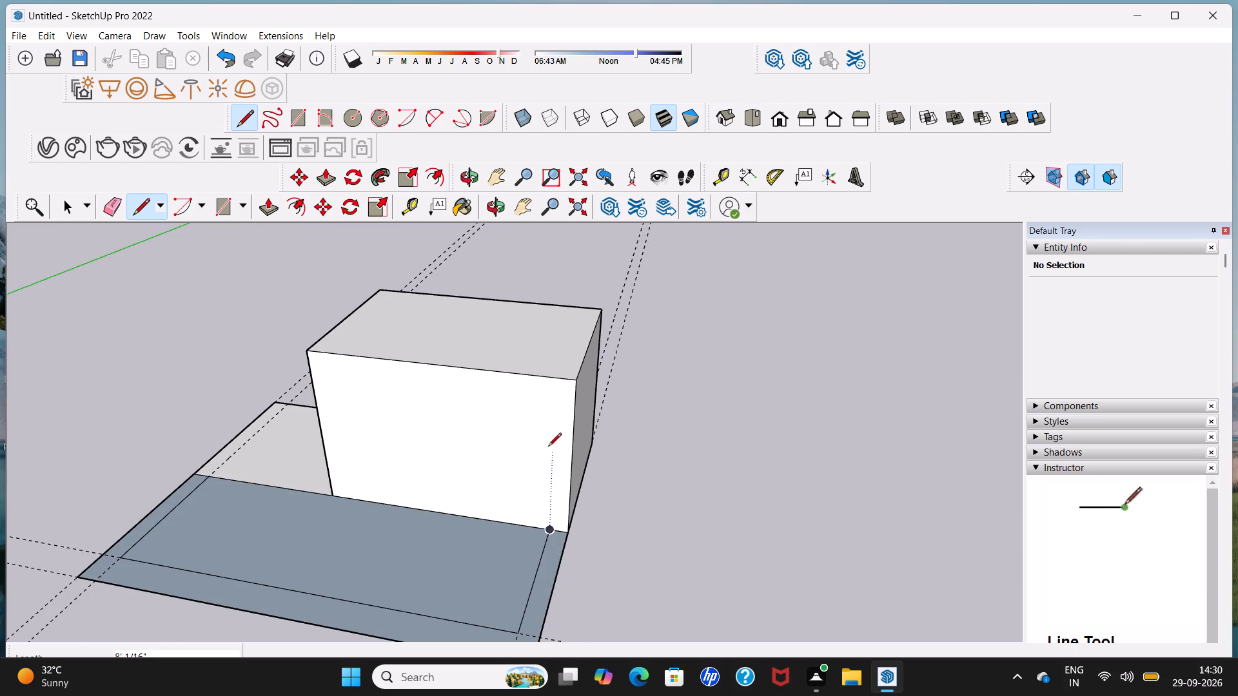
Draw a 10' vertical line on the block's front face, from its top edge down to the inner outline's endpoint.
{"action": "left_click", "coordinate": [553, 381]}
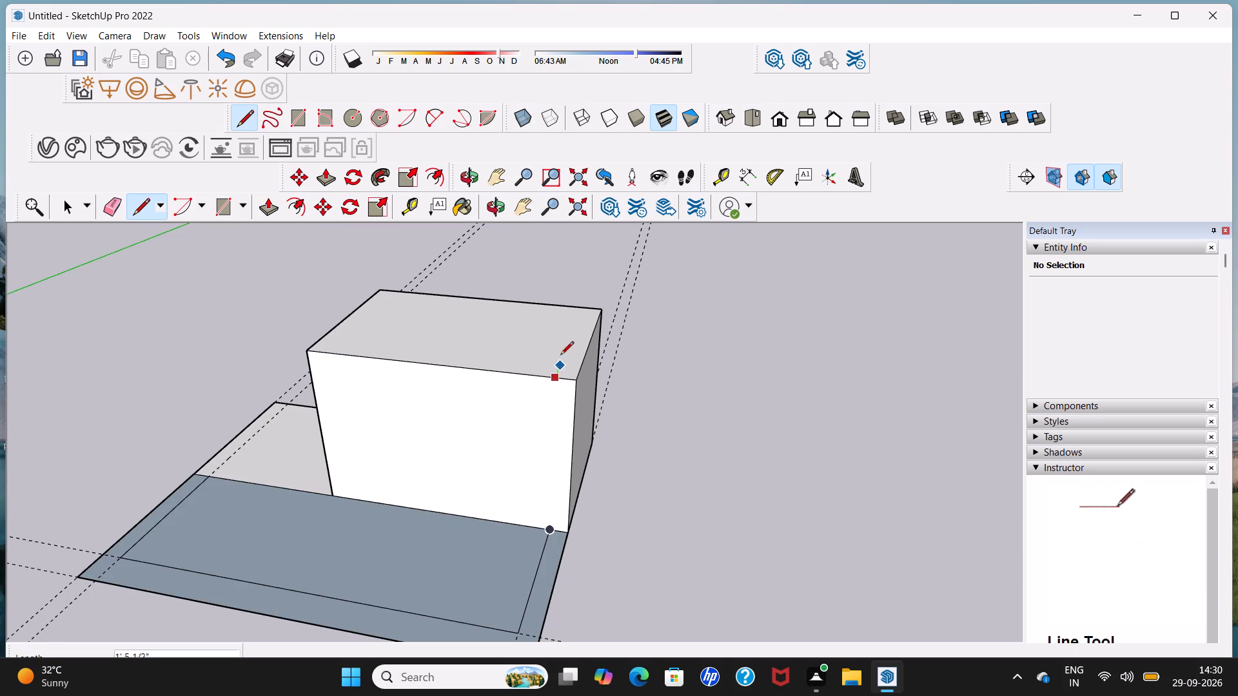
{"action": "left_click", "coordinate": [552, 380]}
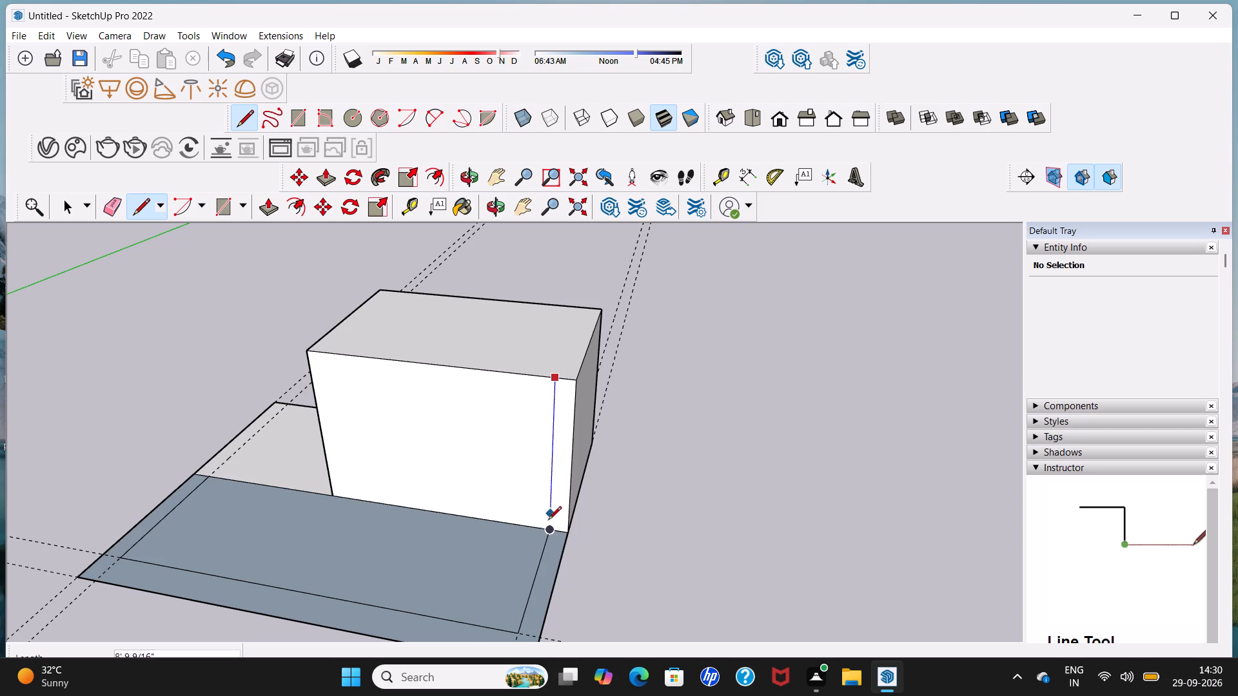
{"action": "left_click", "coordinate": [548, 531]}
Draw a 10' line across the block's top face from the front vertical line's upper end to the back edge, parallel to the end edge.
{"action": "middle_click_drag", "start_coordinate": [554, 447], "coordinate": [331, 472]}
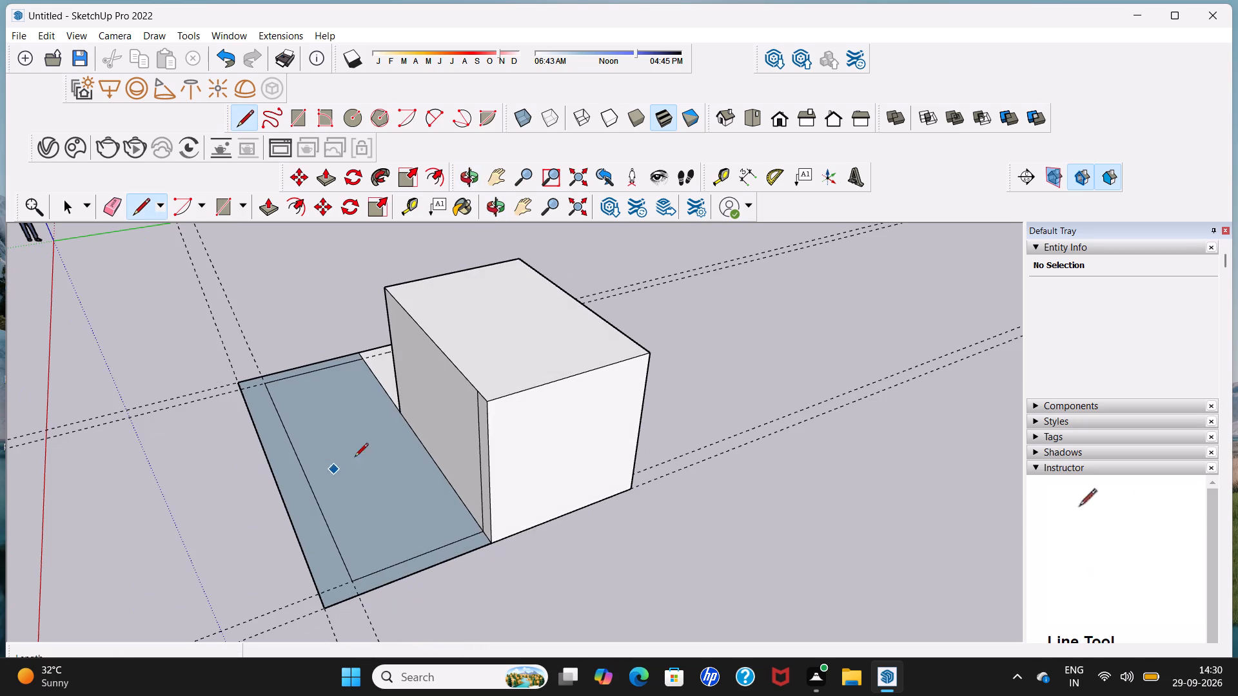
{"action": "middle_click_drag", "start_coordinate": [504, 371], "coordinate": [443, 436]}
{"action": "scroll", "coordinate": [467, 423], "scroll_direction": "up", "scroll_amount": 3}
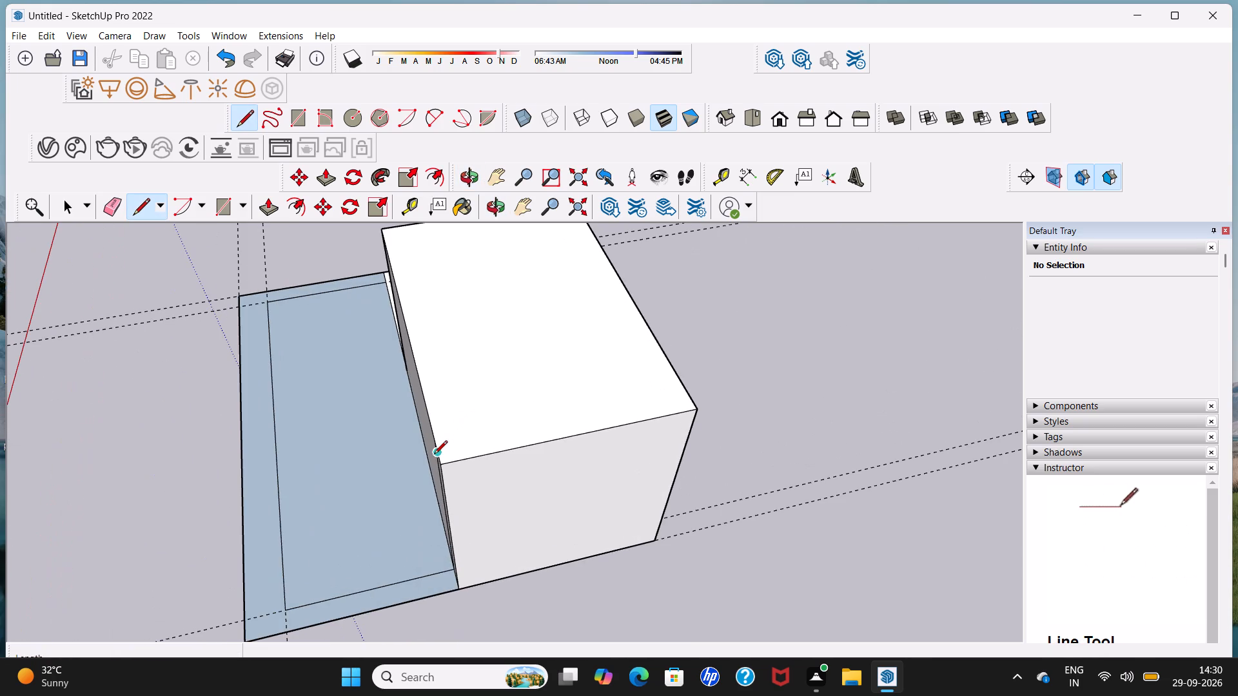
{"action": "scroll", "coordinate": [440, 447], "scroll_direction": "up", "scroll_amount": 6}
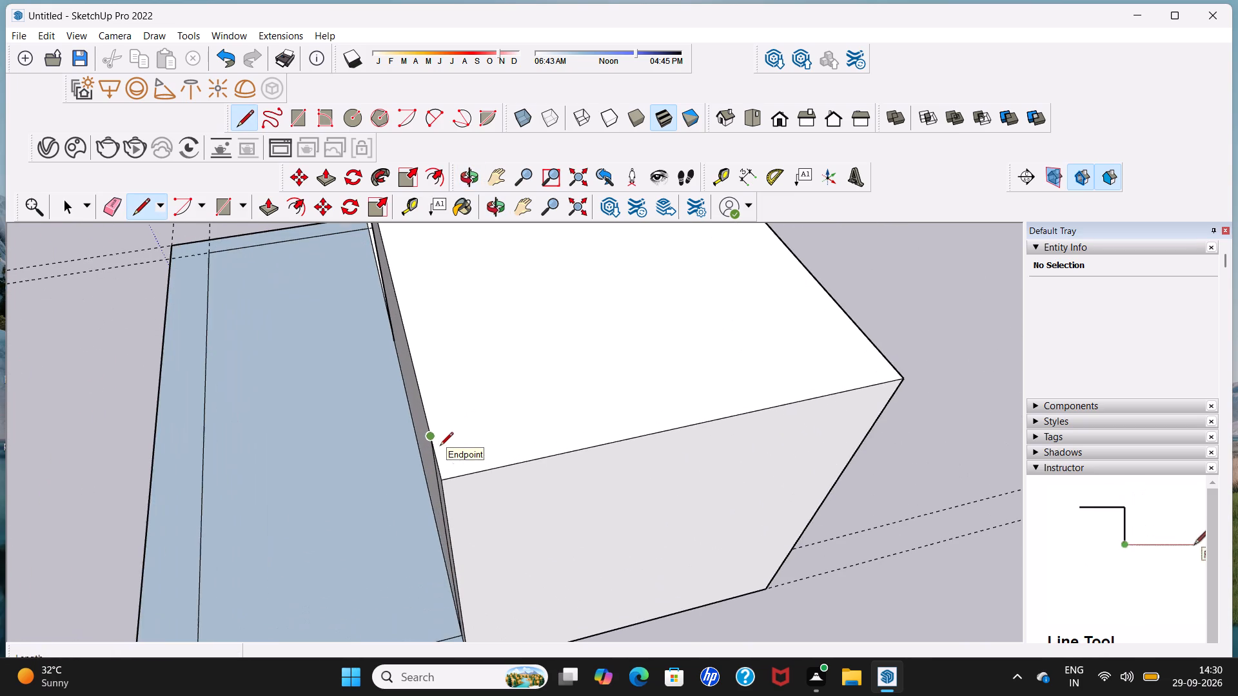
{"action": "left_click", "coordinate": [433, 438]}
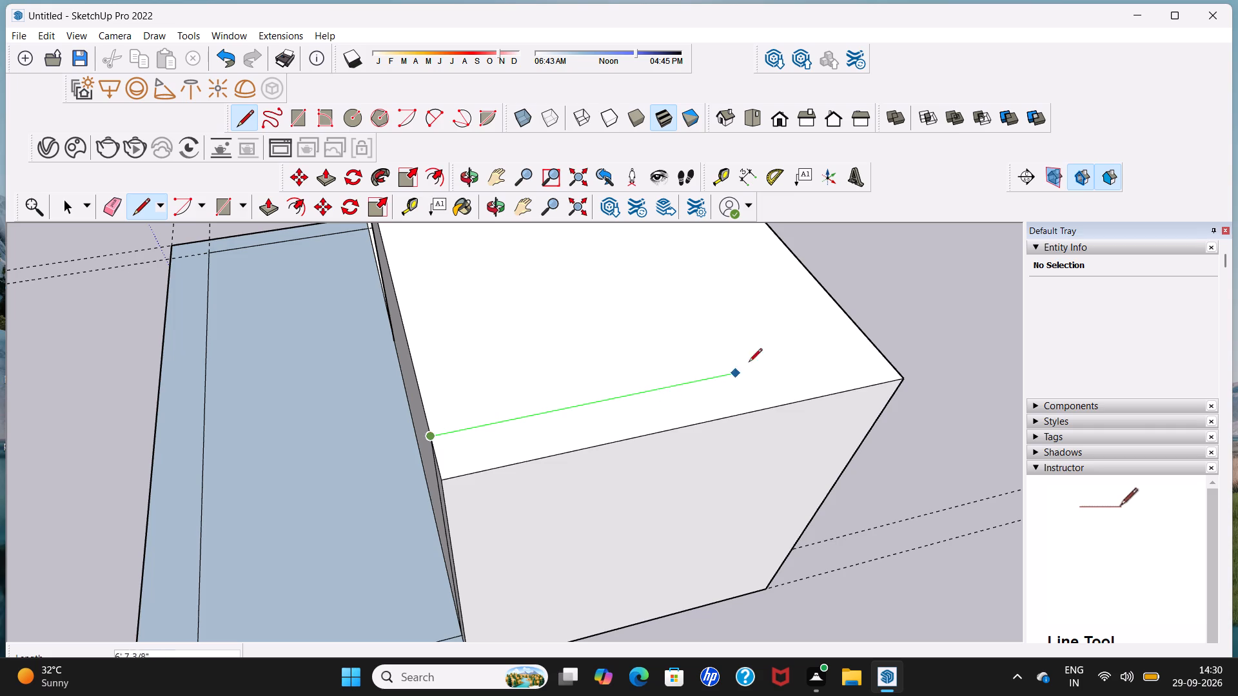
{"action": "left_click", "coordinate": [869, 338]}
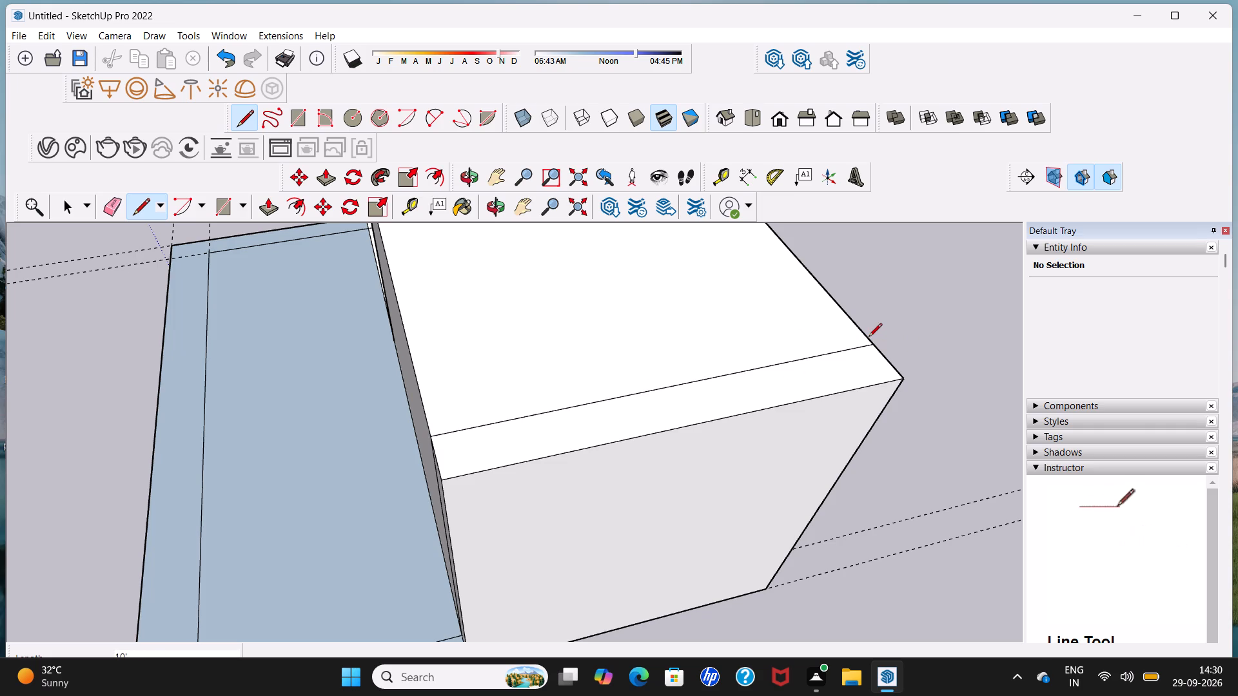
Draw a 10' vertical line down the block's back face from the top-face line's end to the bottom edge.
{"action": "scroll", "coordinate": [869, 338], "scroll_direction": "down", "scroll_amount": 6}
{"action": "middle_click_drag", "start_coordinate": [869, 347], "coordinate": [400, 296]}
{"action": "scroll", "coordinate": [400, 296], "scroll_direction": "down", "scroll_amount": 6}
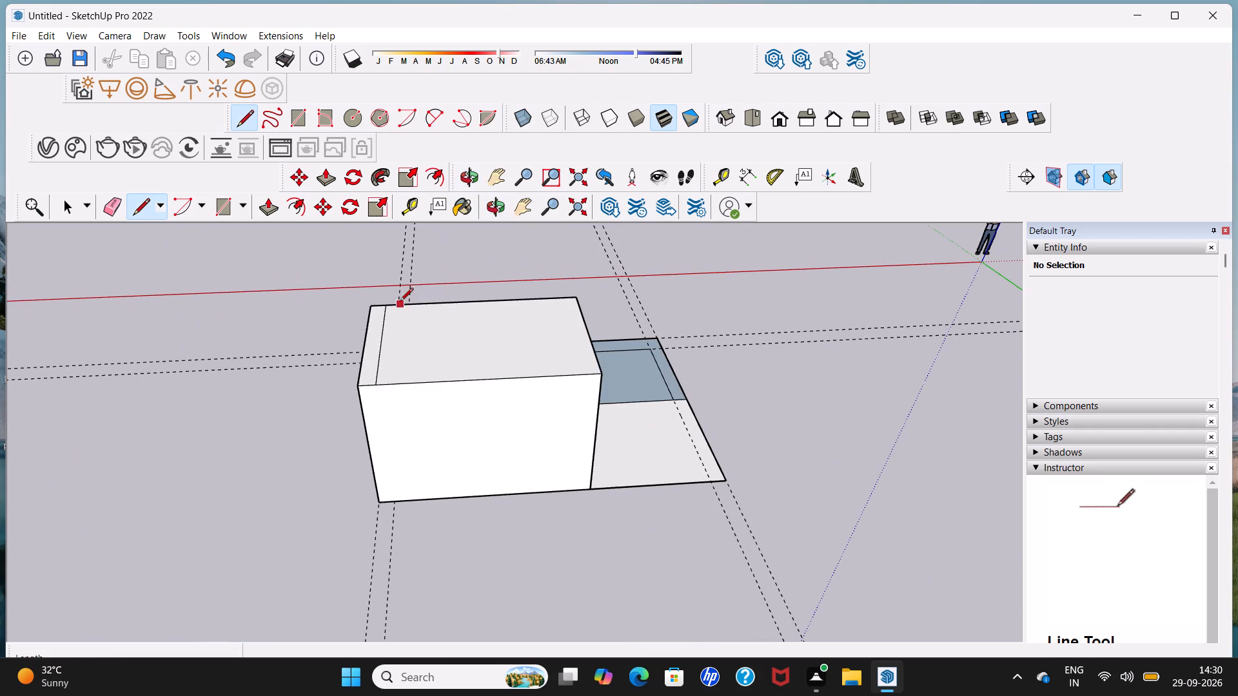
{"action": "left_click", "coordinate": [376, 389]}
{"action": "left_click", "coordinate": [395, 505]}
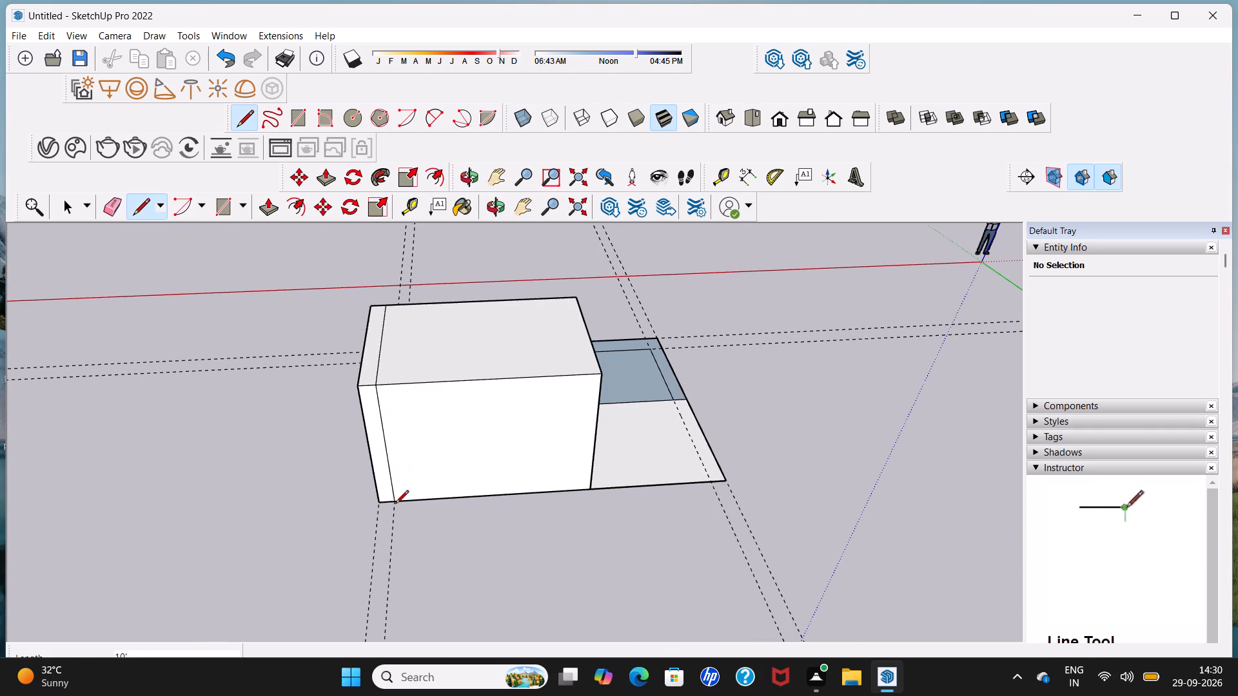
Draw a line across the block's top face, set back from the front edge, from the unextruded section's side to the existing strip line.
{"action": "middle_click_drag", "start_coordinate": [395, 505], "coordinate": [848, 412]}
{"action": "middle_click_drag", "start_coordinate": [526, 432], "coordinate": [811, 390]}
{"action": "middle_click_drag", "start_coordinate": [526, 447], "coordinate": [592, 470]}
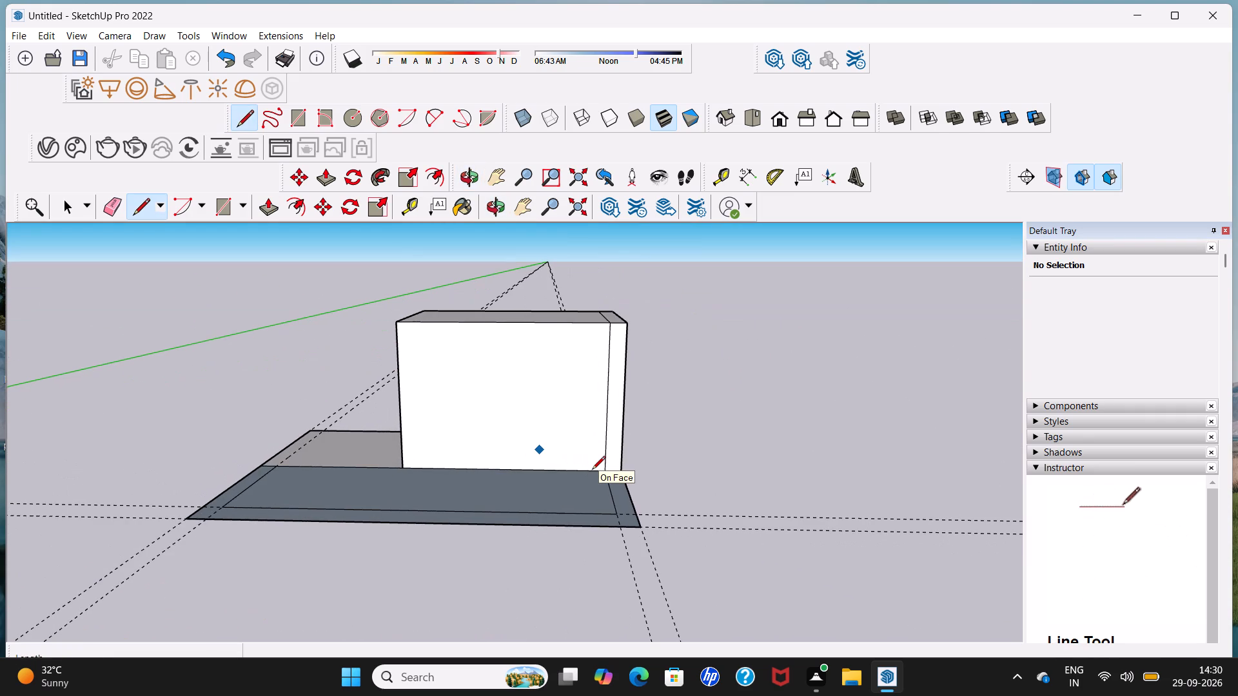
{"action": "key", "text": "space"}
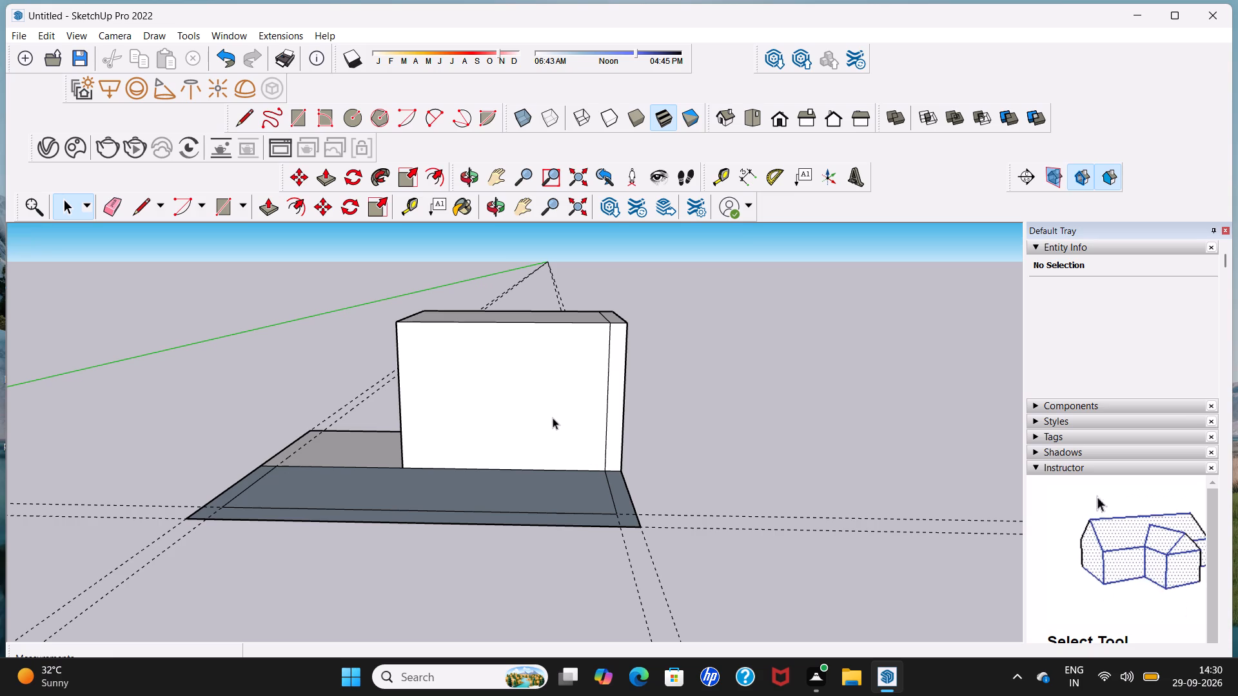
{"action": "middle_click_drag", "start_coordinate": [553, 418], "coordinate": [571, 557]}
{"action": "scroll", "coordinate": [538, 472], "scroll_direction": "up", "scroll_amount": 4}
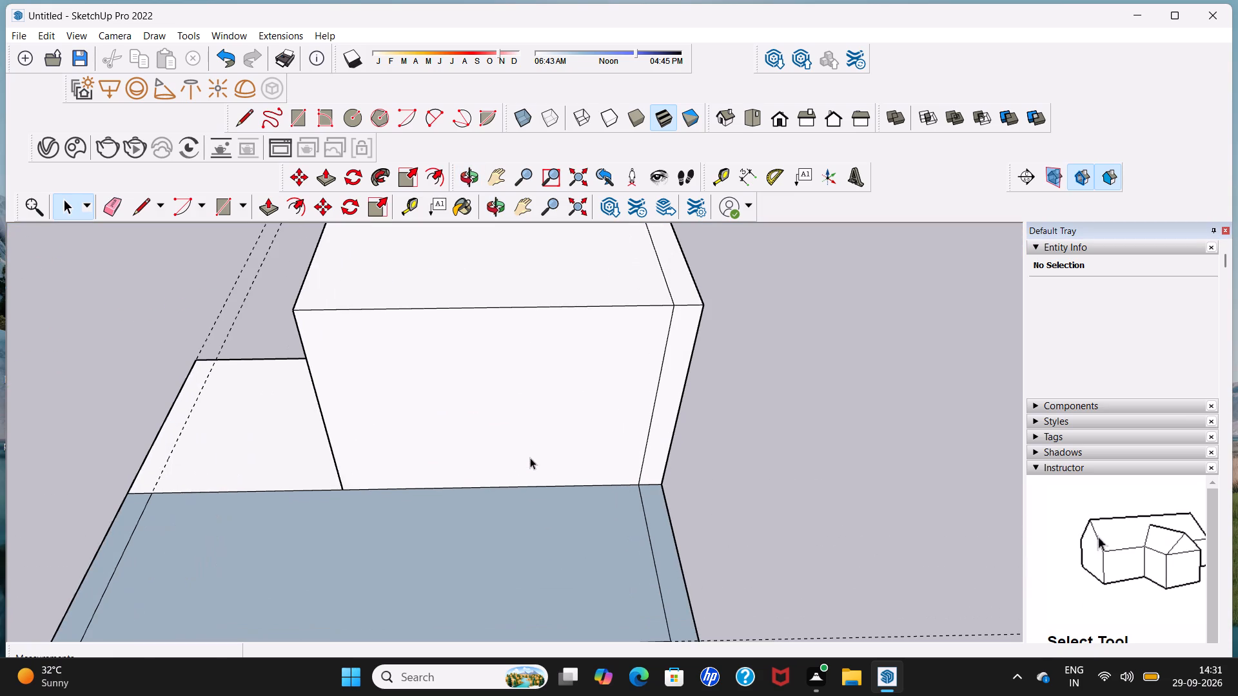
{"action": "left_click", "coordinate": [246, 121]}
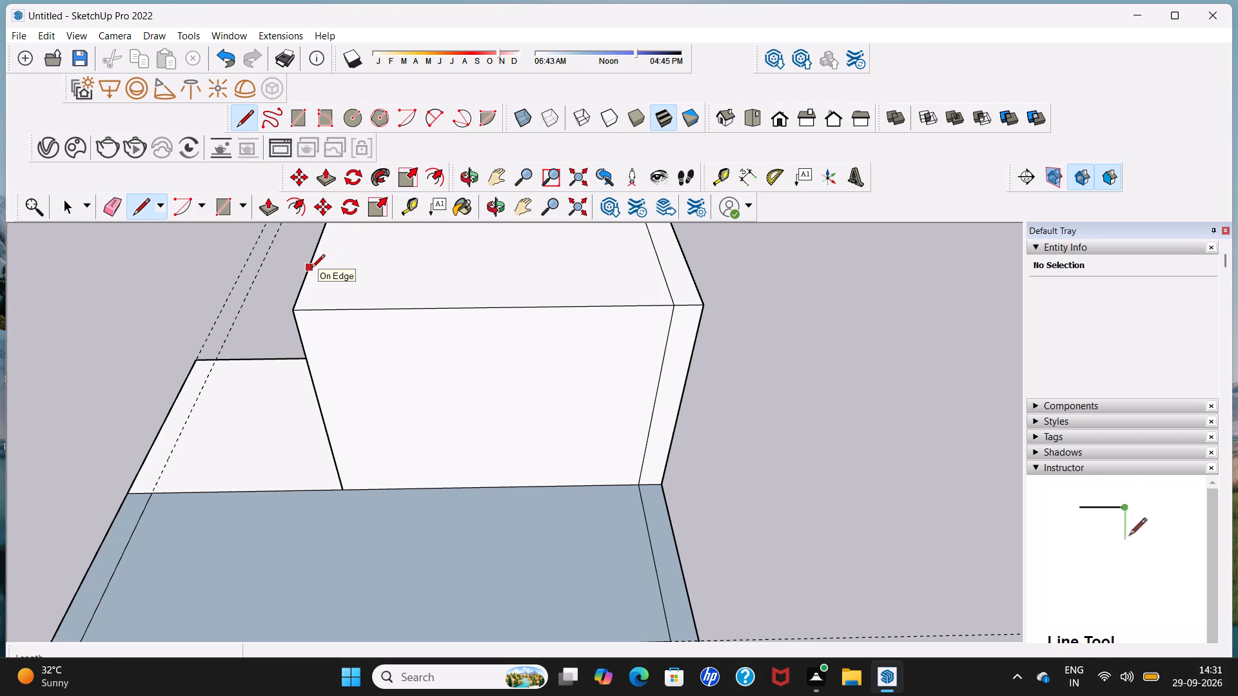
{"action": "left_click", "coordinate": [311, 267]}
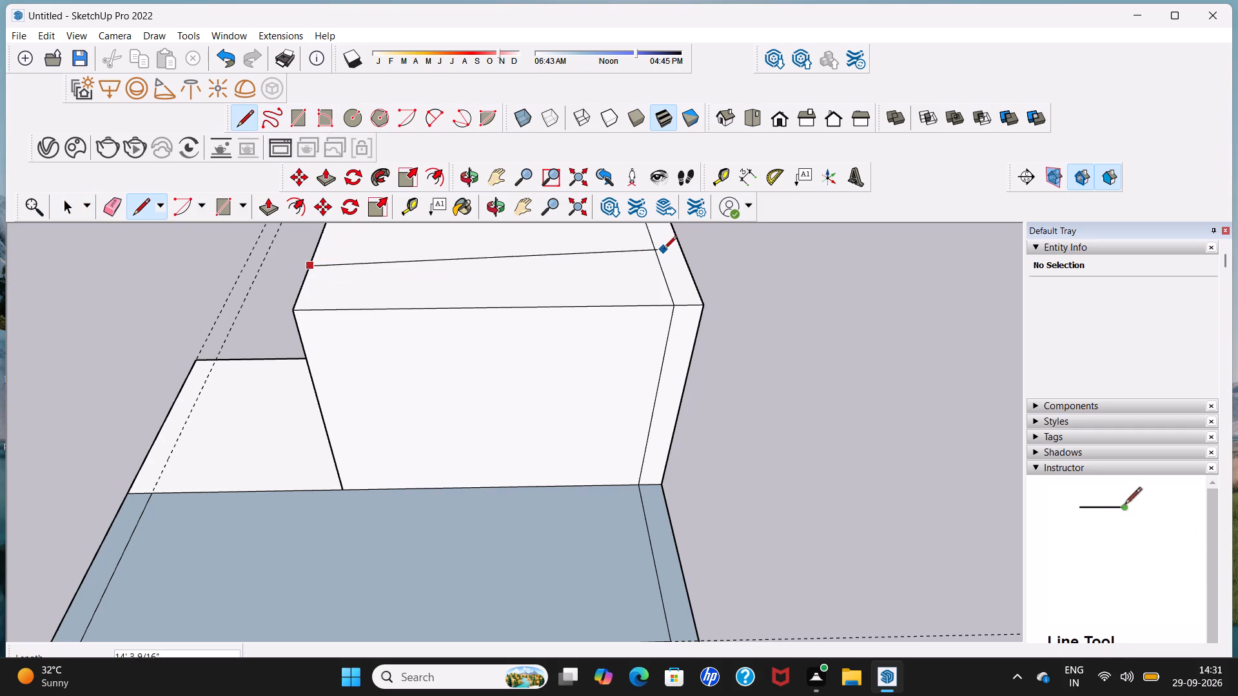
{"action": "left_click", "coordinate": [659, 255]}
Draw a vertical line down the side face facing the unextruded section, from the new top-face line's end to the bottom edge.
{"action": "middle_click_drag", "start_coordinate": [504, 275], "coordinate": [540, 275]}
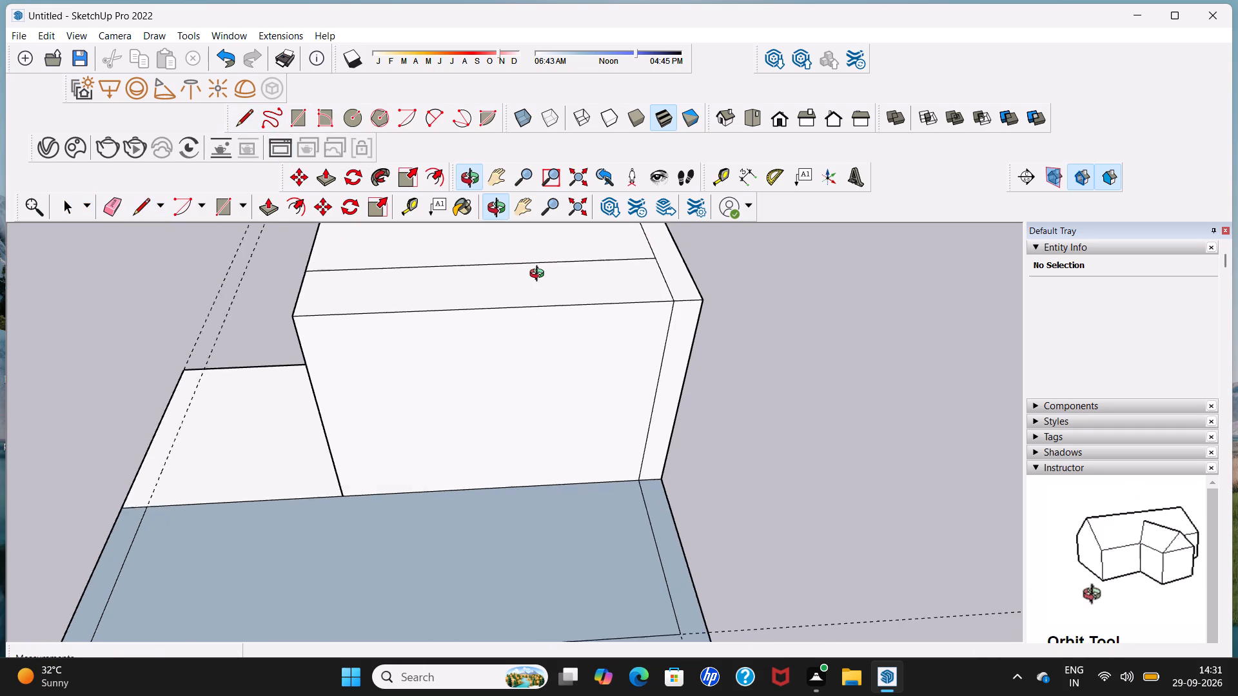
{"action": "middle_click_drag", "start_coordinate": [540, 275], "coordinate": [832, 216]}
{"action": "scroll", "coordinate": [256, 459], "scroll_direction": "up", "scroll_amount": 1}
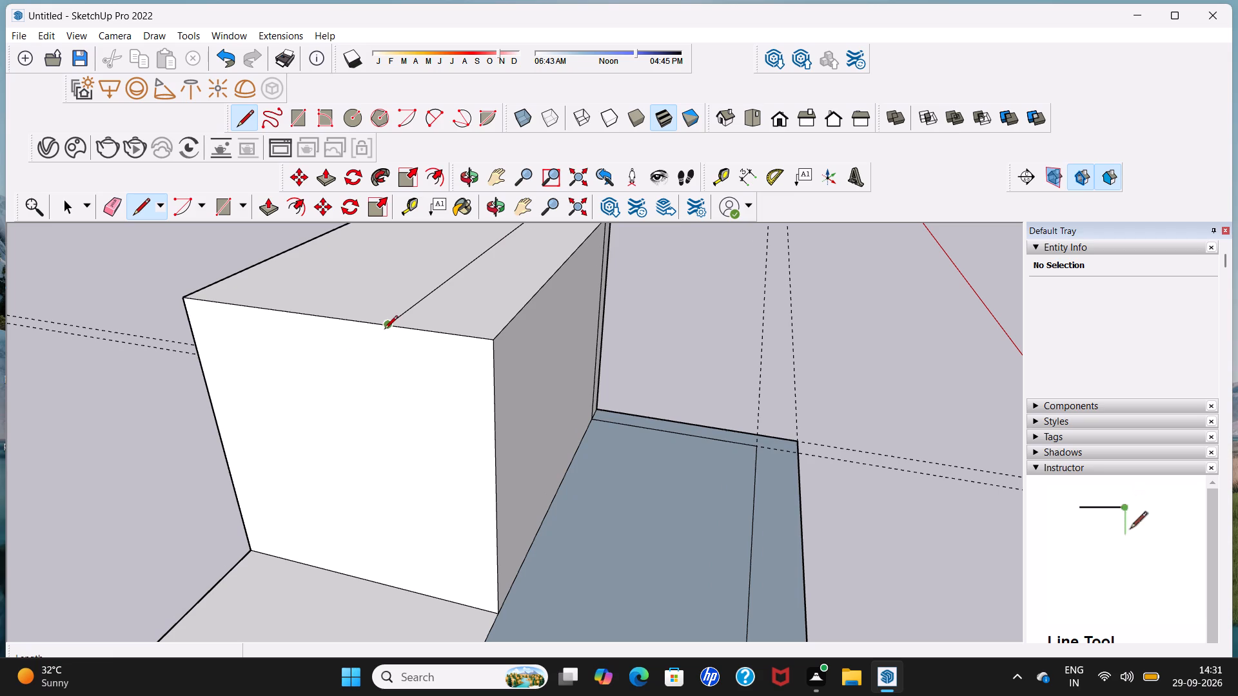
{"action": "left_click", "coordinate": [388, 328]}
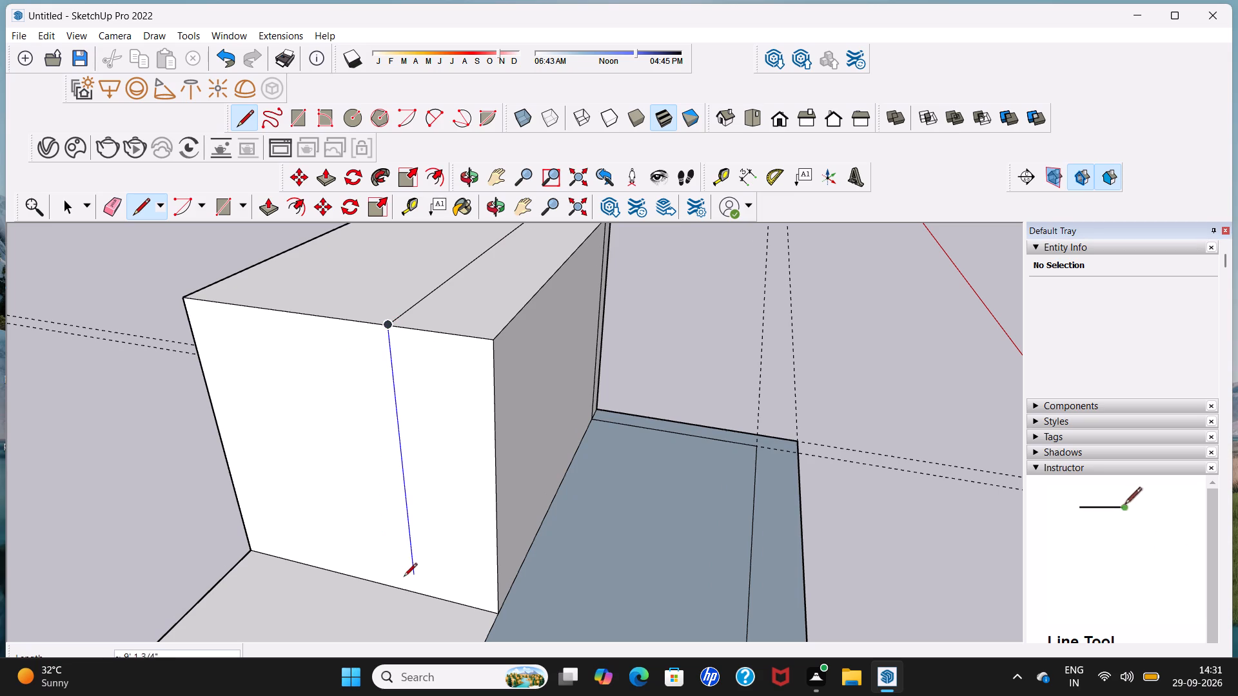
{"action": "left_click", "coordinate": [414, 597]}
{"action": "key", "text": "space"}
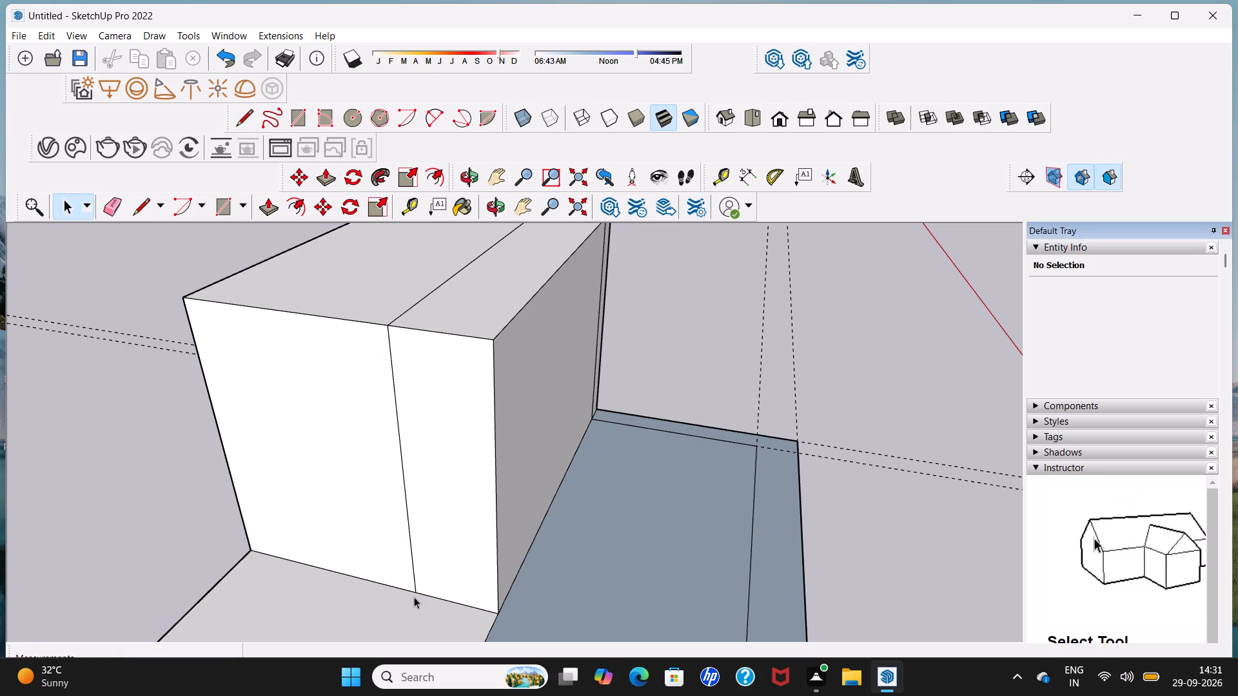
Delete the large panel of the block's front face, keeping the narrow strip at its end.
{"action": "scroll", "coordinate": [414, 597], "scroll_direction": "down", "scroll_amount": 8}
{"action": "middle_click_drag", "start_coordinate": [456, 586], "coordinate": [236, 575]}
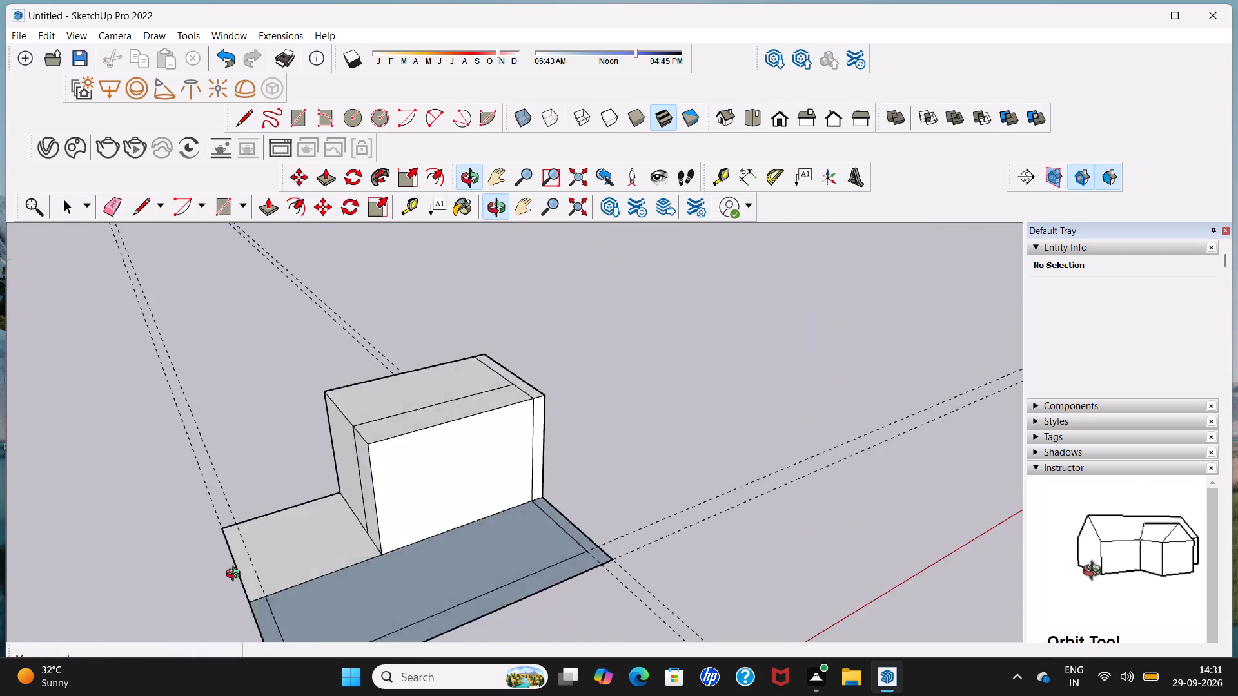
{"action": "middle_click_drag", "start_coordinate": [236, 575], "coordinate": [145, 565]}
{"action": "left_click", "coordinate": [437, 488]}
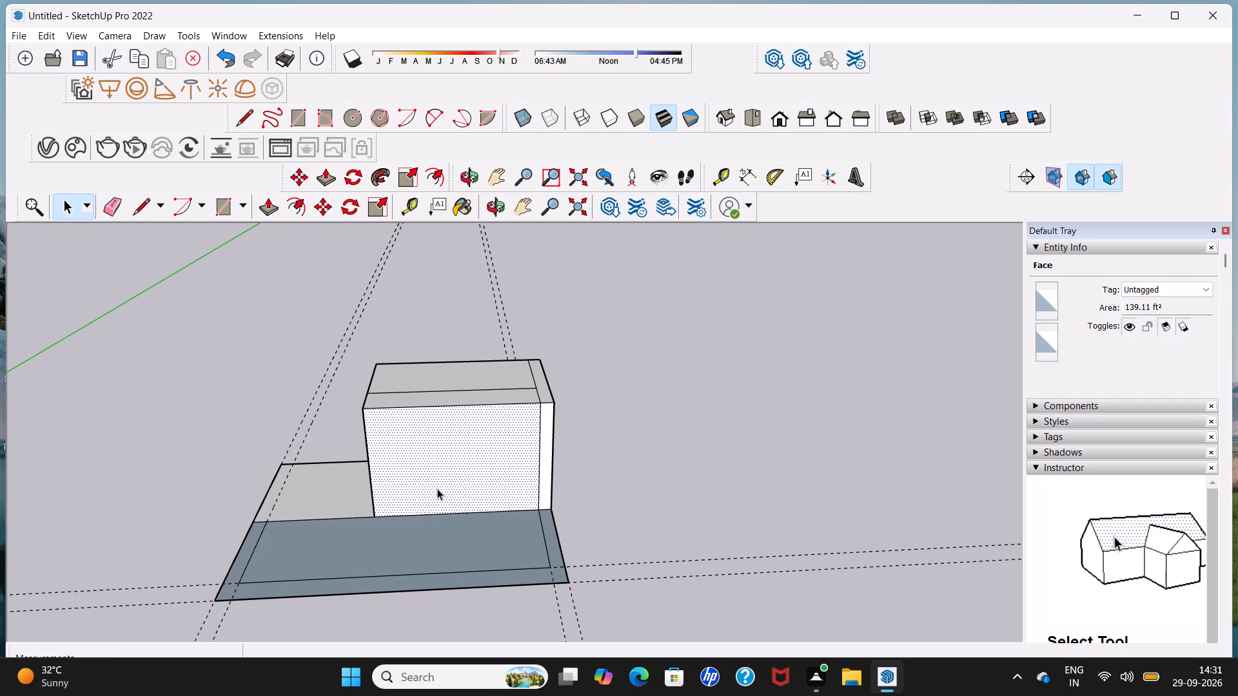
{"action": "key", "text": "Delete"}
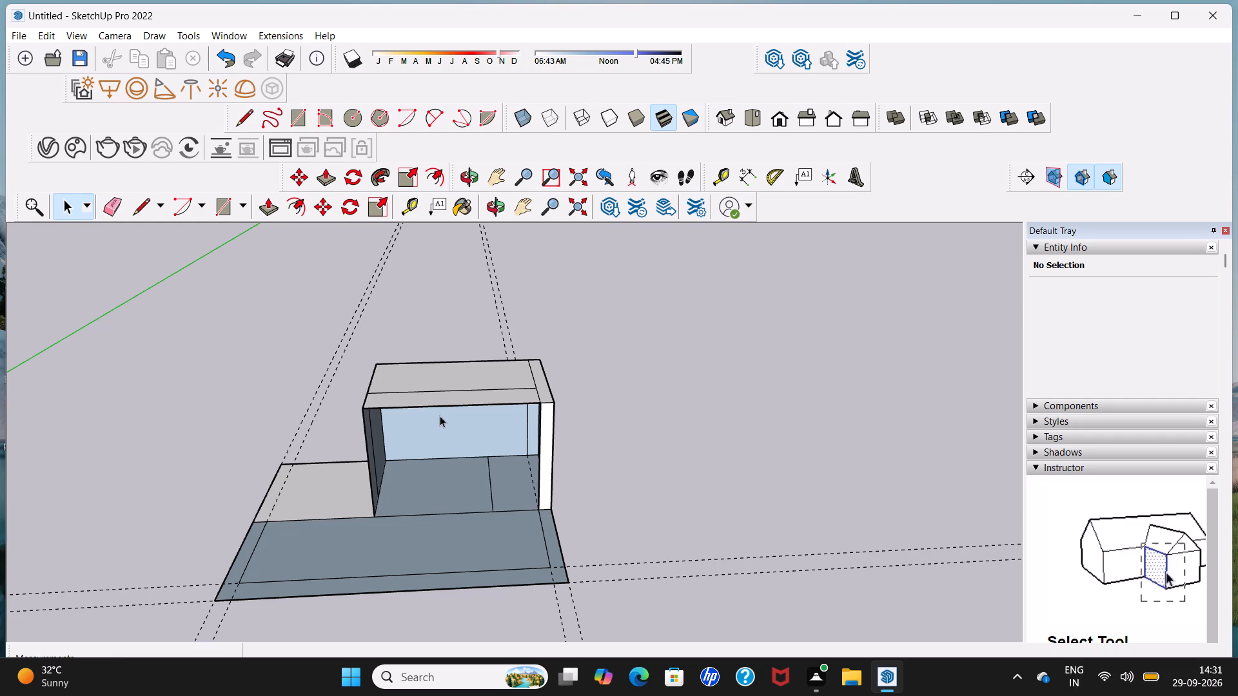
Delete the block's front top edge, its front vertical corner edge on the unextruded section's side, and the short leftover top edge.
{"action": "left_click", "coordinate": [449, 404]}
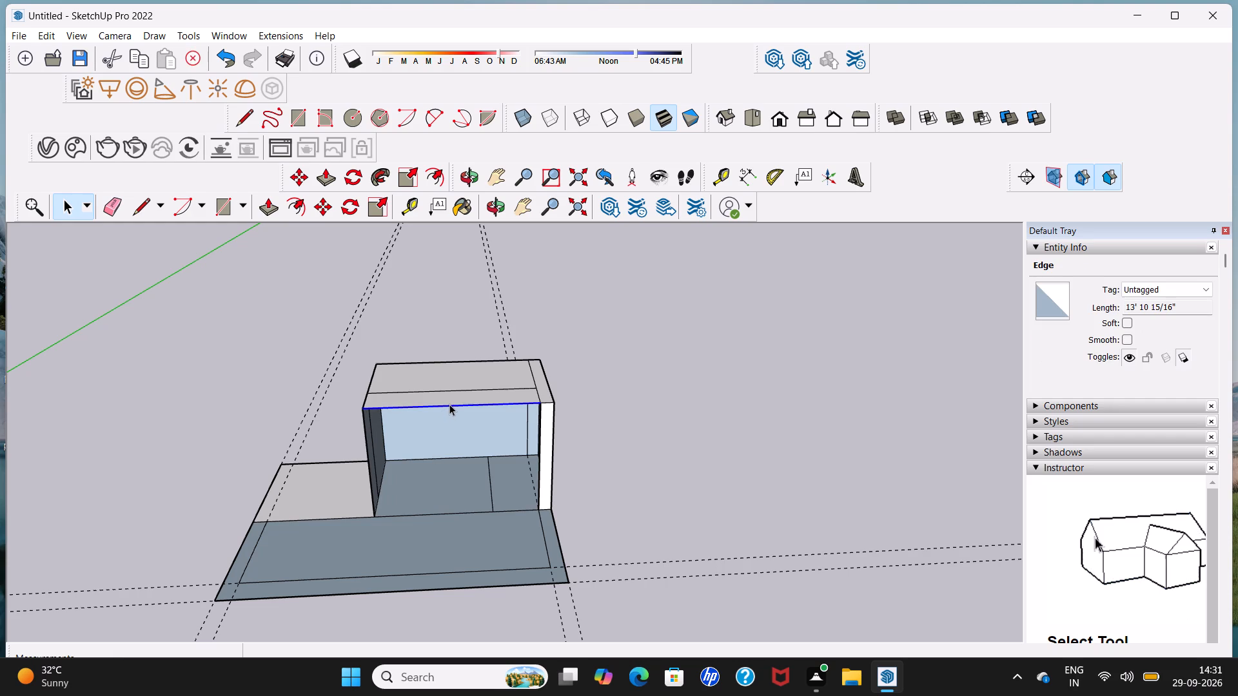
{"action": "key", "text": "Delete"}
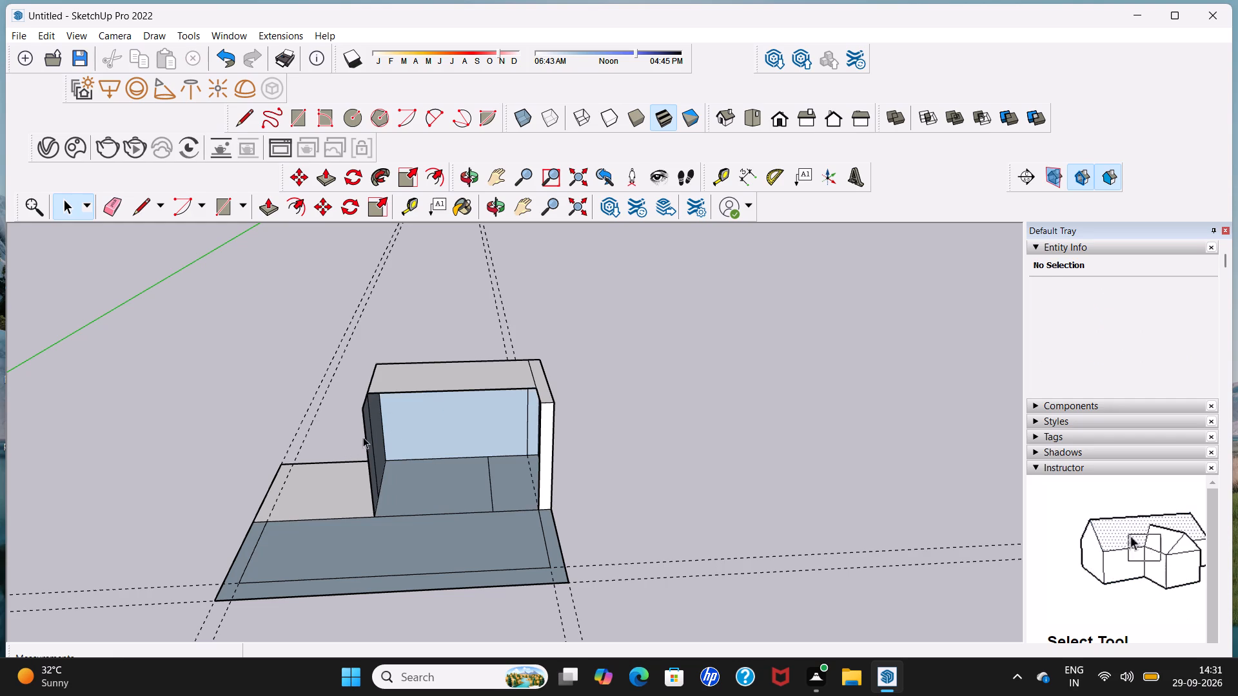
{"action": "left_click", "coordinate": [364, 436]}
{"action": "key", "text": "Delete"}
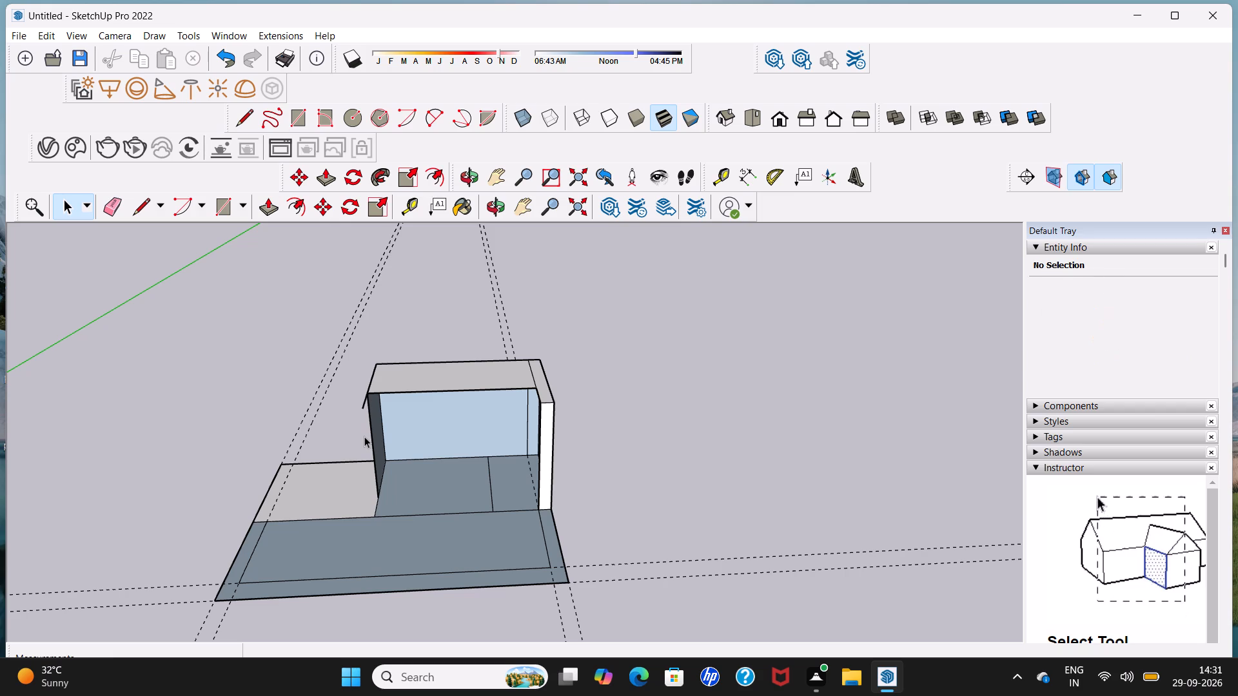
{"action": "left_click", "coordinate": [364, 403]}
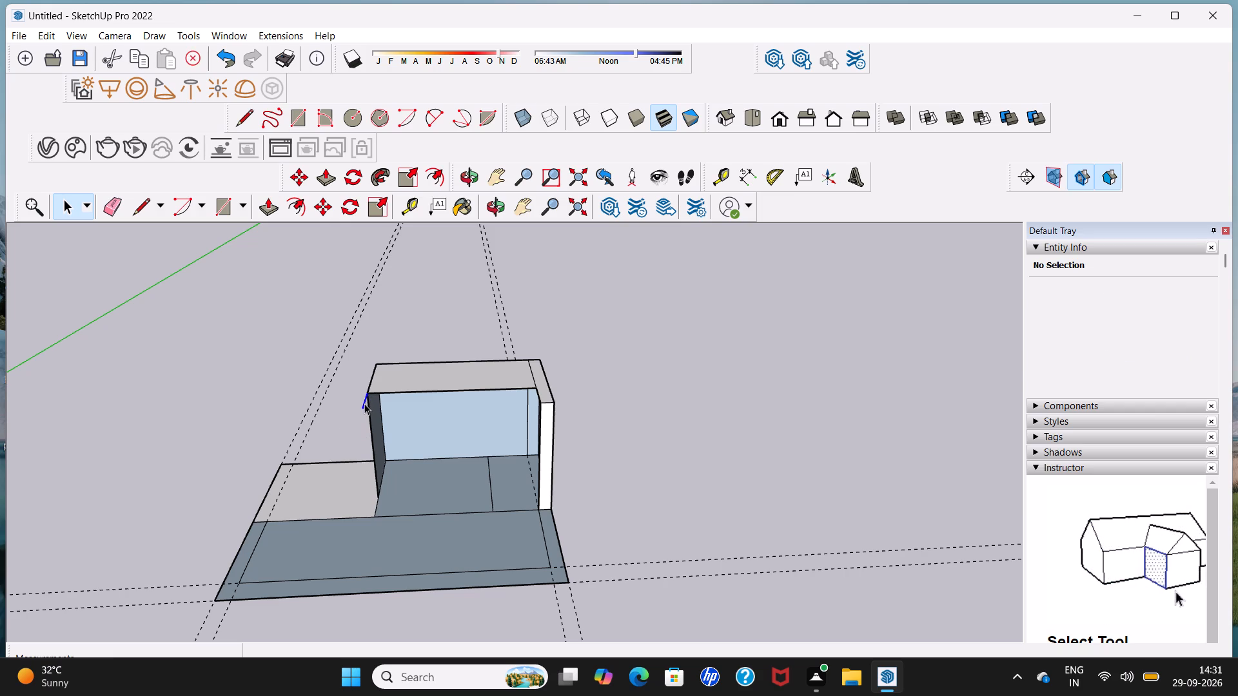
{"action": "key", "text": "Delete"}
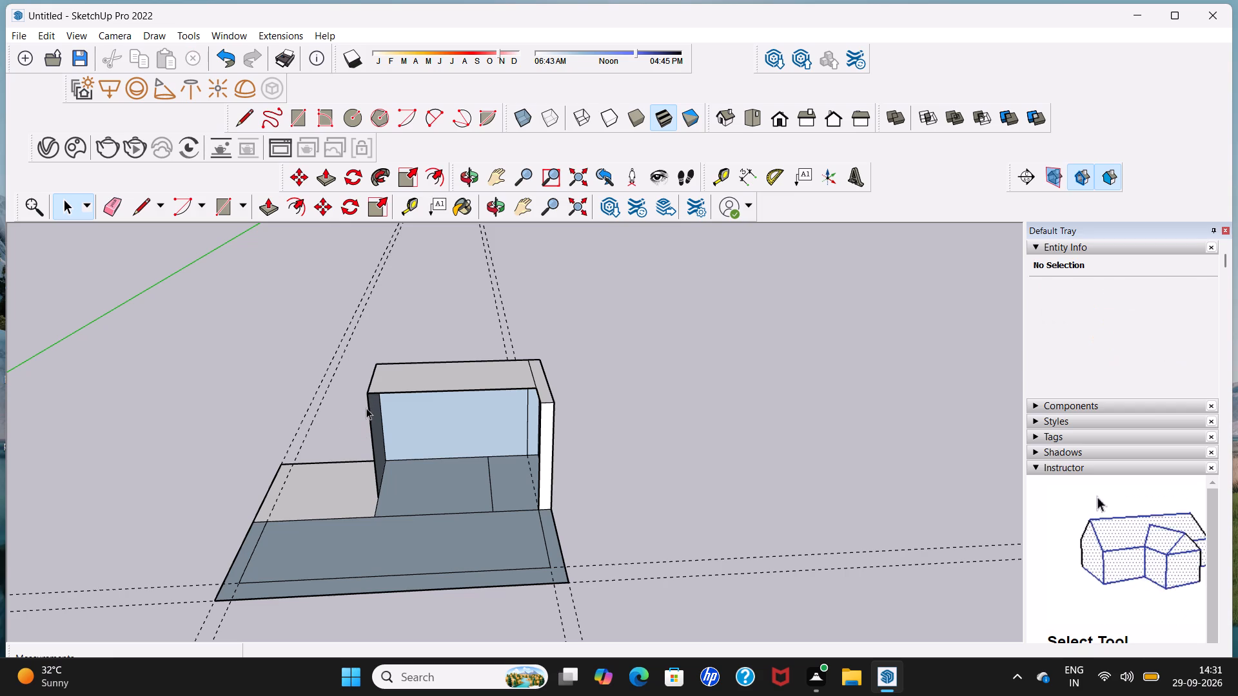
Draw a line about 15' long across the floor, from the shortened side wall's base to the base of the opposite wall.
{"action": "middle_click_drag", "start_coordinate": [378, 400], "coordinate": [431, 327]}
{"action": "middle_click_drag", "start_coordinate": [448, 409], "coordinate": [513, 365]}
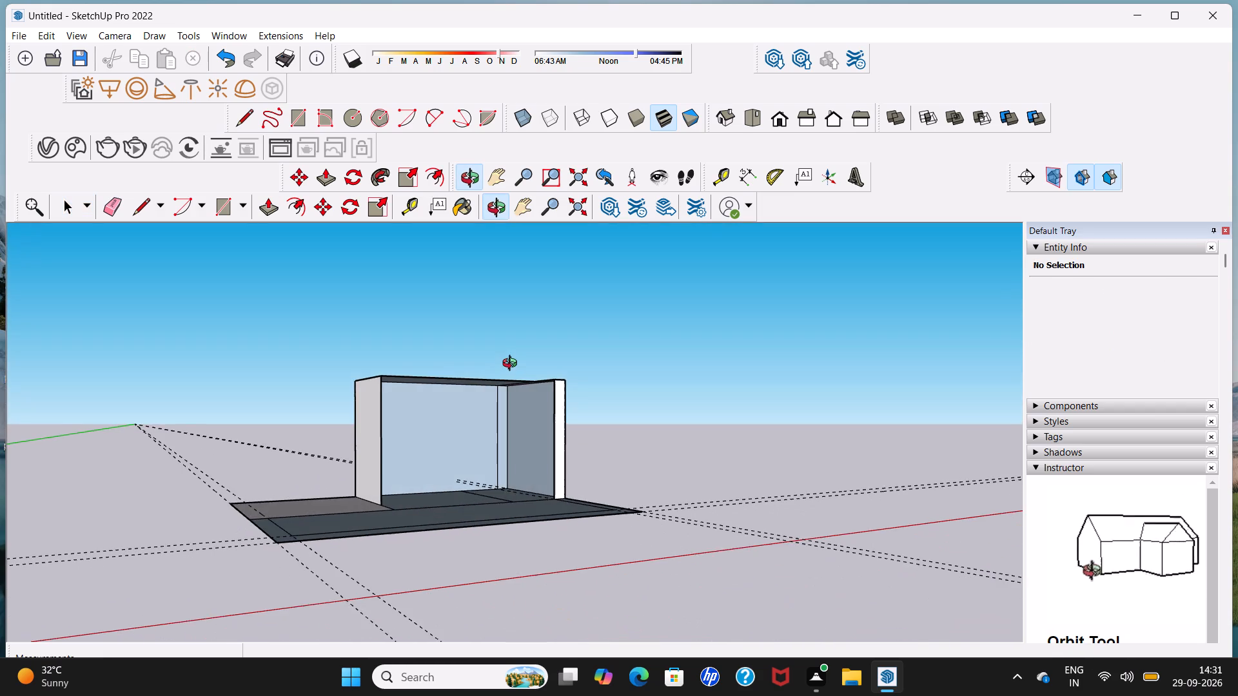
{"action": "middle_click_drag", "start_coordinate": [513, 365], "coordinate": [513, 367]}
{"action": "middle_click_drag", "start_coordinate": [514, 389], "coordinate": [520, 494]}
{"action": "scroll", "coordinate": [520, 494], "scroll_direction": "up", "scroll_amount": 3}
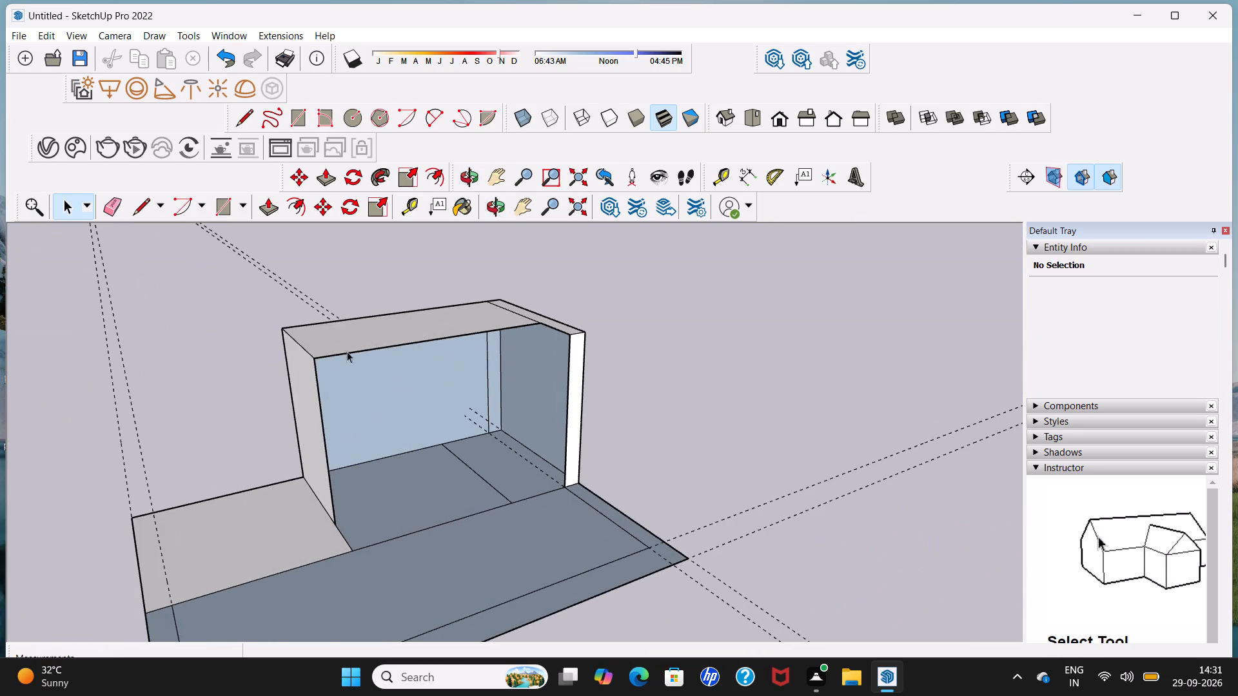
{"action": "left_click", "coordinate": [253, 119]}
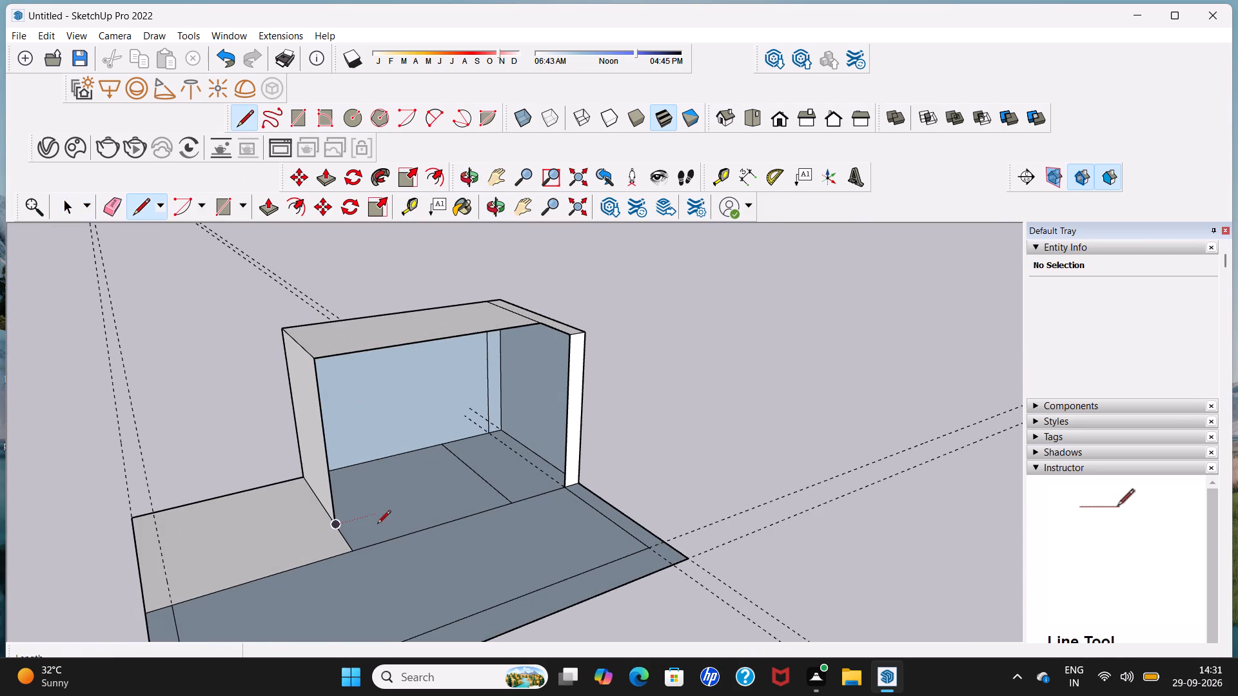
{"action": "left_click", "coordinate": [333, 528]}
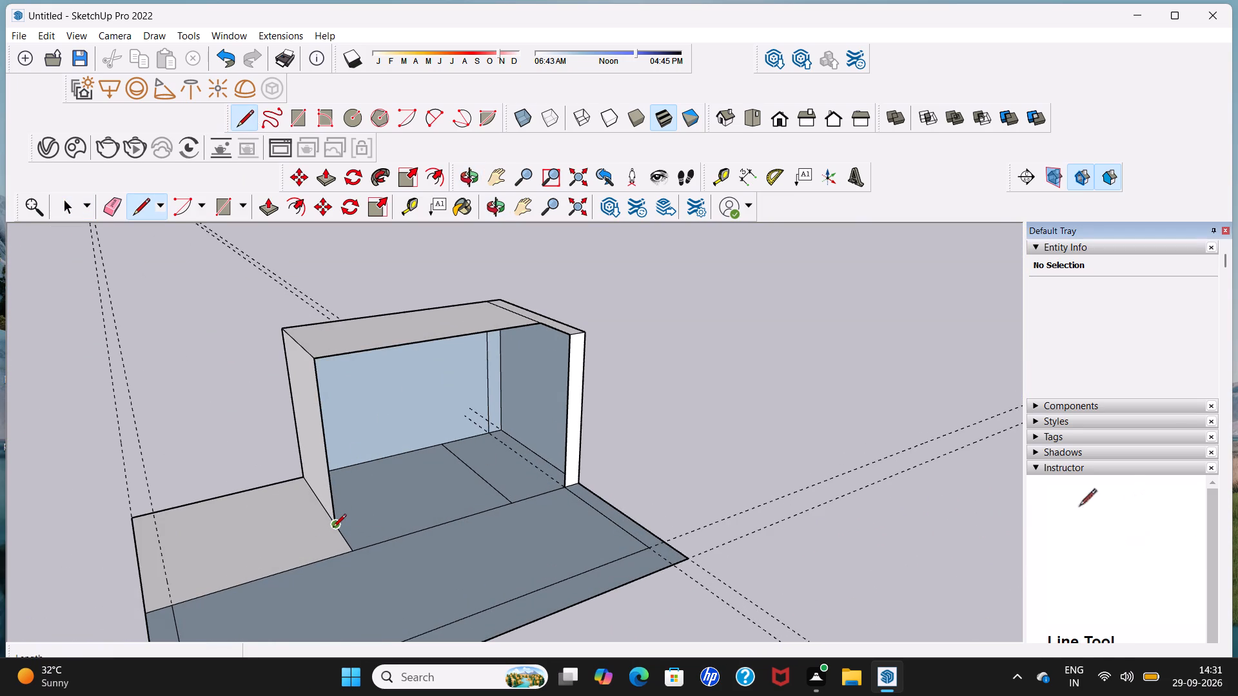
{"action": "left_click", "coordinate": [558, 465]}
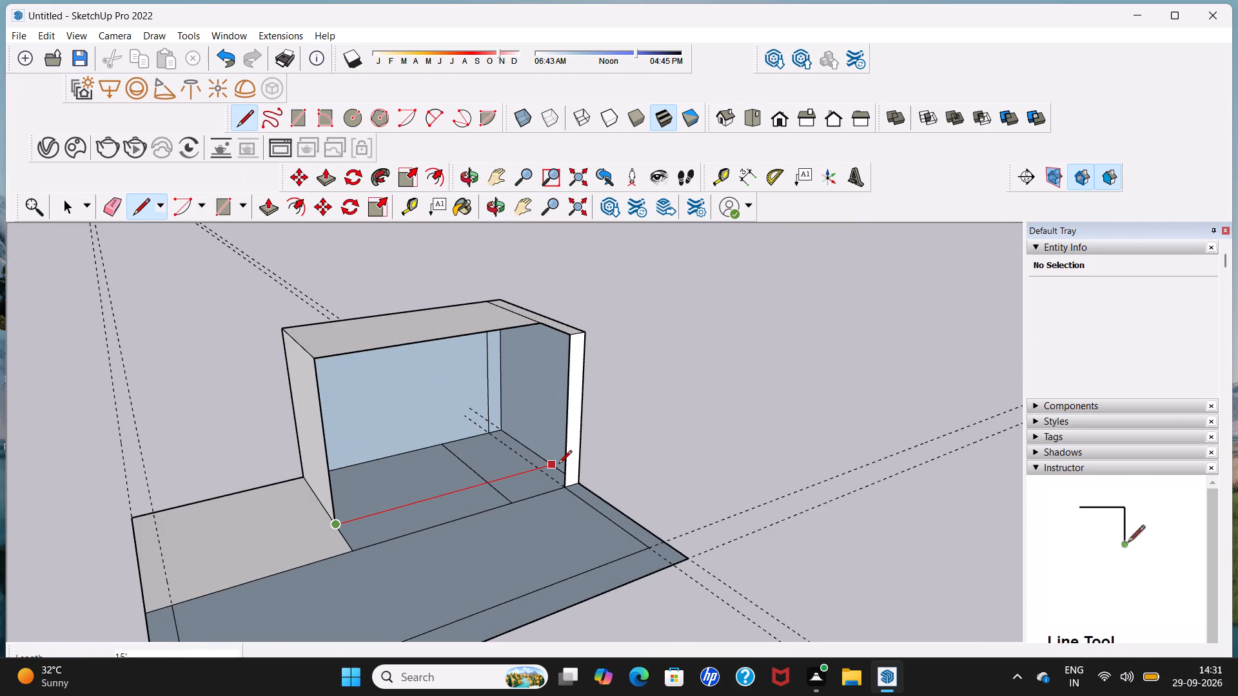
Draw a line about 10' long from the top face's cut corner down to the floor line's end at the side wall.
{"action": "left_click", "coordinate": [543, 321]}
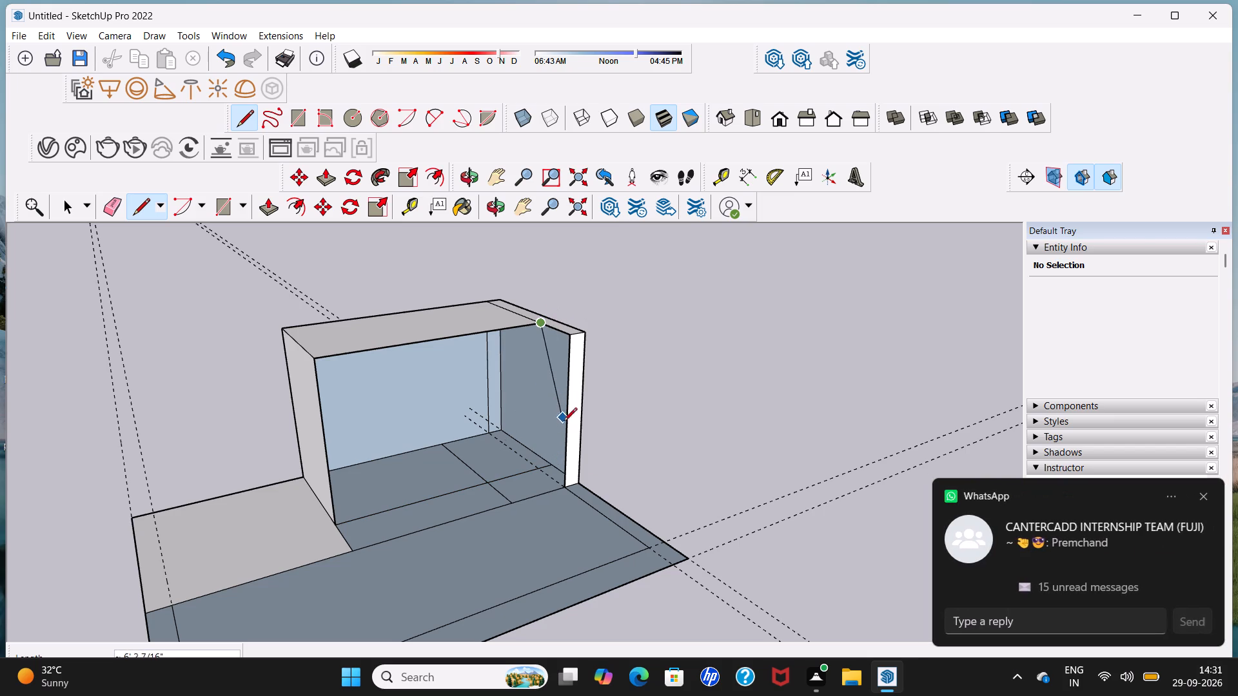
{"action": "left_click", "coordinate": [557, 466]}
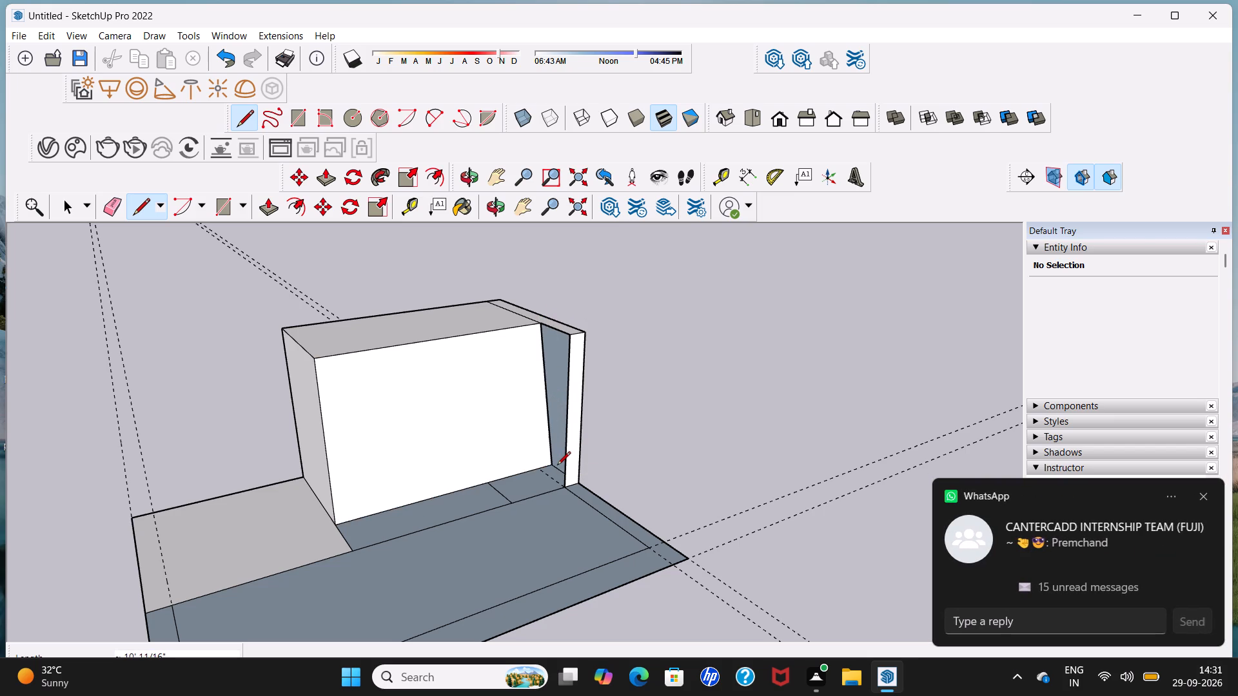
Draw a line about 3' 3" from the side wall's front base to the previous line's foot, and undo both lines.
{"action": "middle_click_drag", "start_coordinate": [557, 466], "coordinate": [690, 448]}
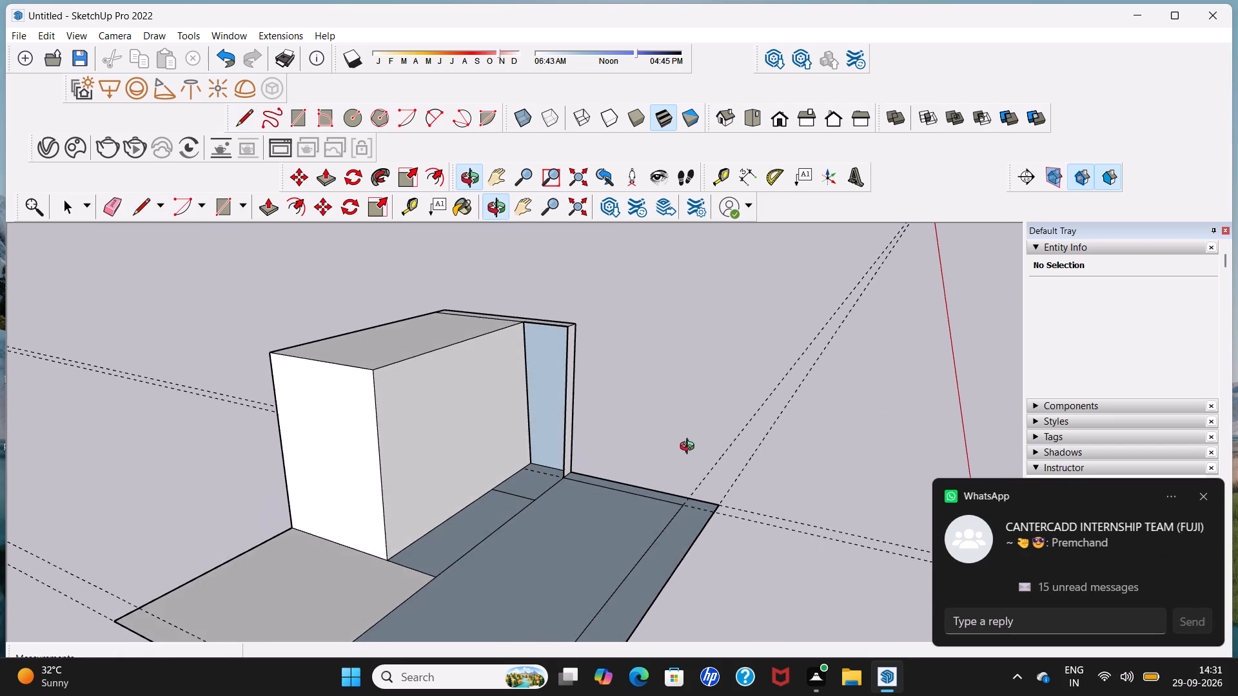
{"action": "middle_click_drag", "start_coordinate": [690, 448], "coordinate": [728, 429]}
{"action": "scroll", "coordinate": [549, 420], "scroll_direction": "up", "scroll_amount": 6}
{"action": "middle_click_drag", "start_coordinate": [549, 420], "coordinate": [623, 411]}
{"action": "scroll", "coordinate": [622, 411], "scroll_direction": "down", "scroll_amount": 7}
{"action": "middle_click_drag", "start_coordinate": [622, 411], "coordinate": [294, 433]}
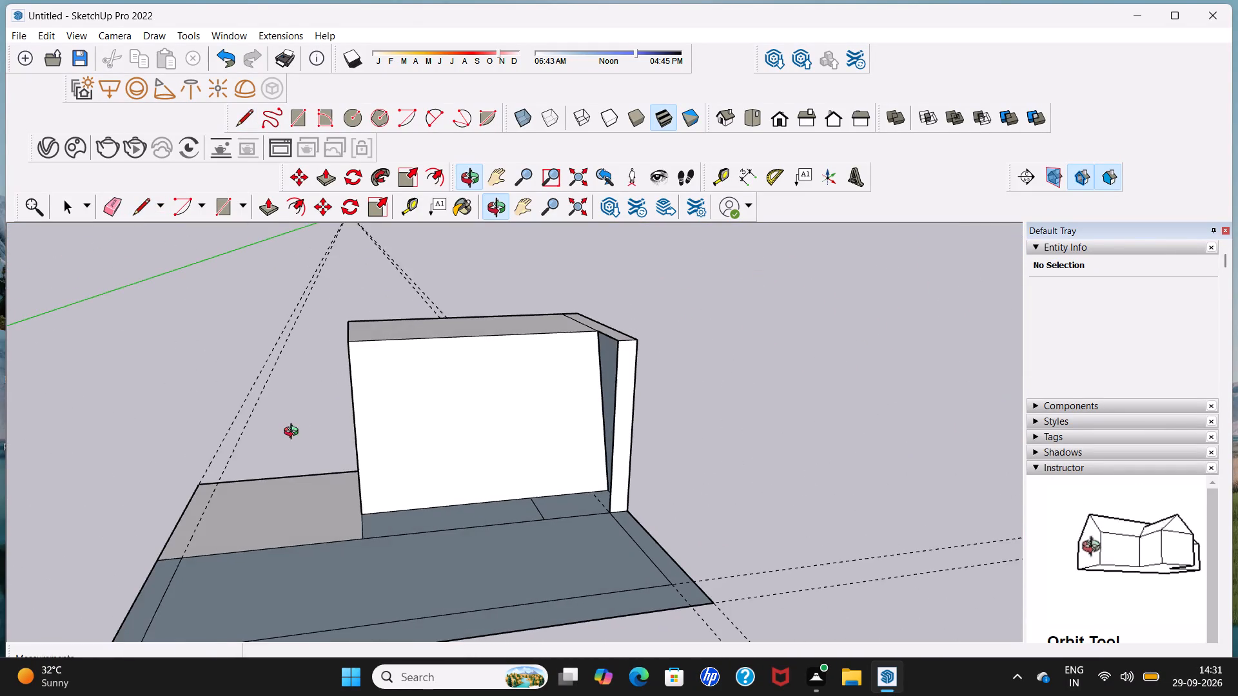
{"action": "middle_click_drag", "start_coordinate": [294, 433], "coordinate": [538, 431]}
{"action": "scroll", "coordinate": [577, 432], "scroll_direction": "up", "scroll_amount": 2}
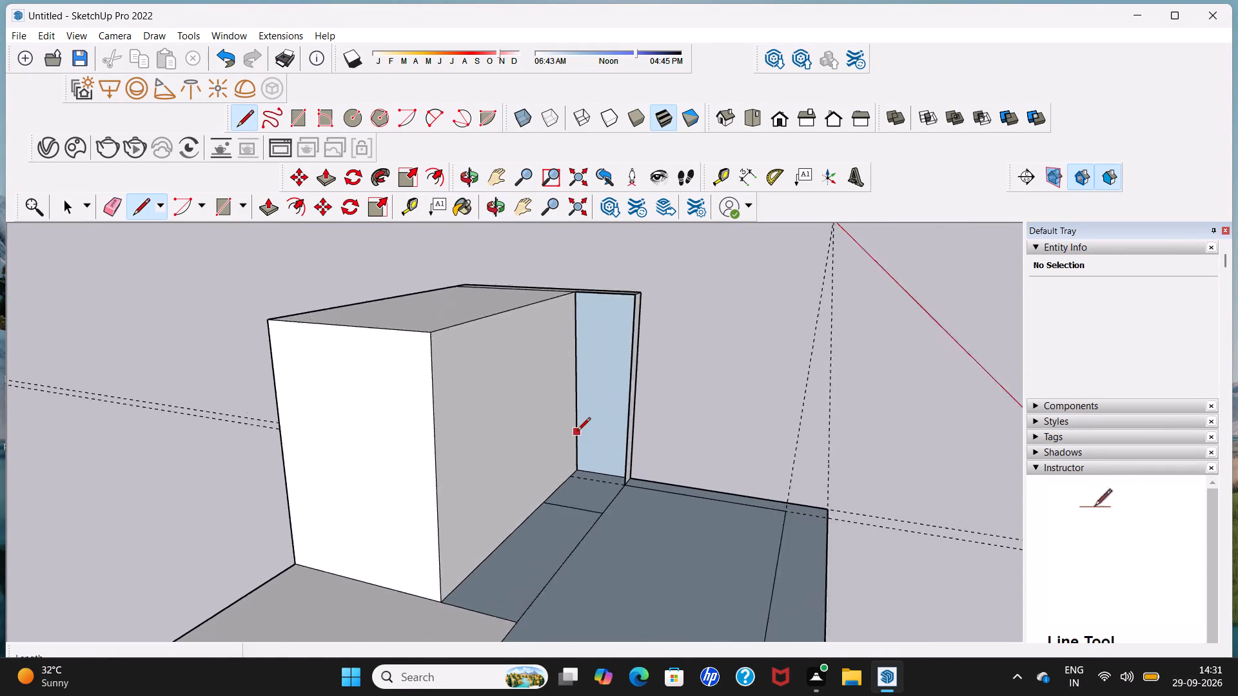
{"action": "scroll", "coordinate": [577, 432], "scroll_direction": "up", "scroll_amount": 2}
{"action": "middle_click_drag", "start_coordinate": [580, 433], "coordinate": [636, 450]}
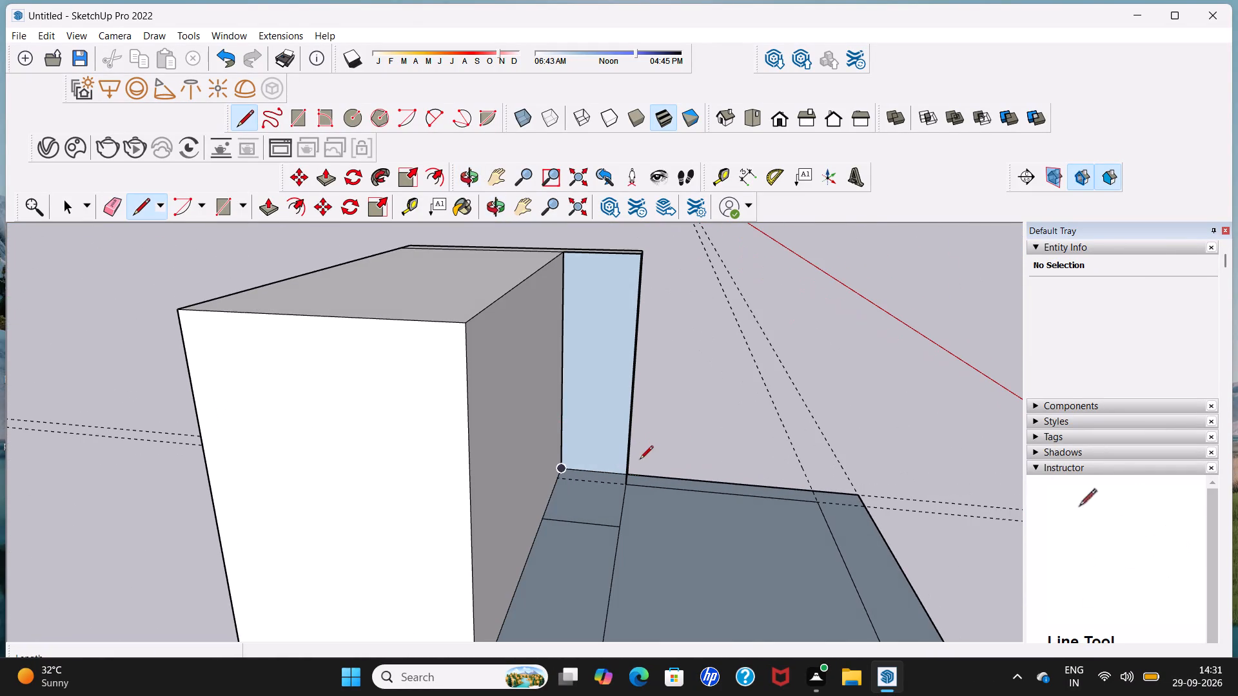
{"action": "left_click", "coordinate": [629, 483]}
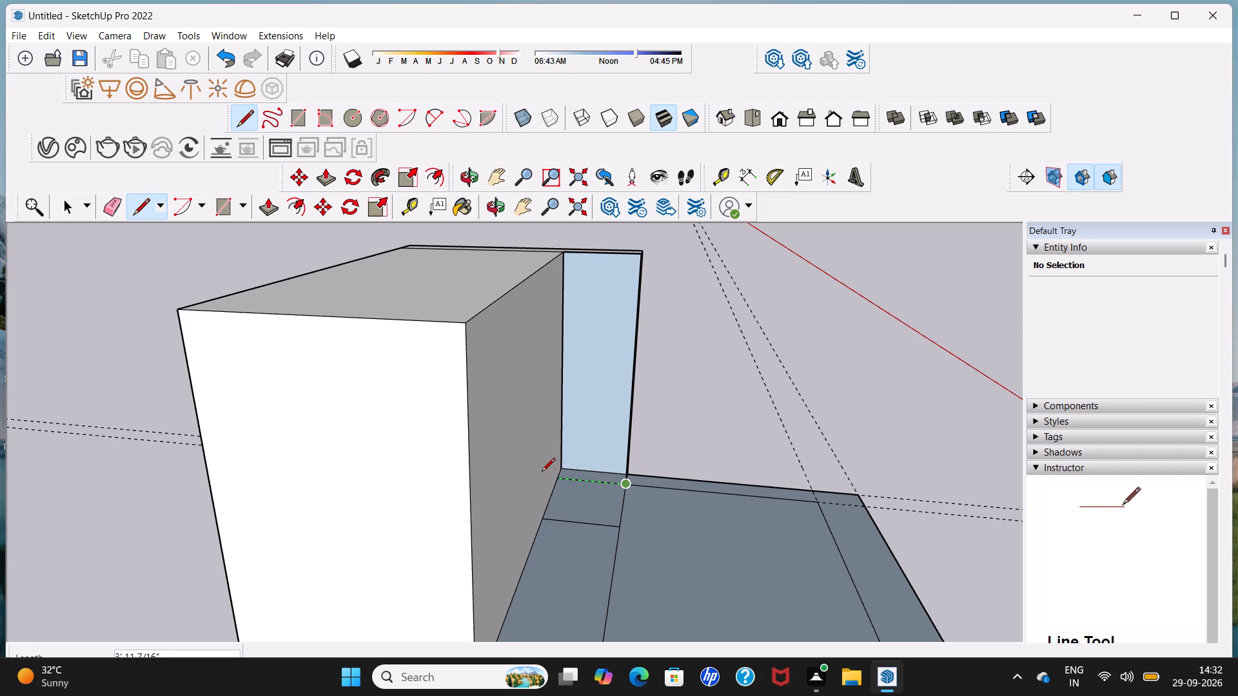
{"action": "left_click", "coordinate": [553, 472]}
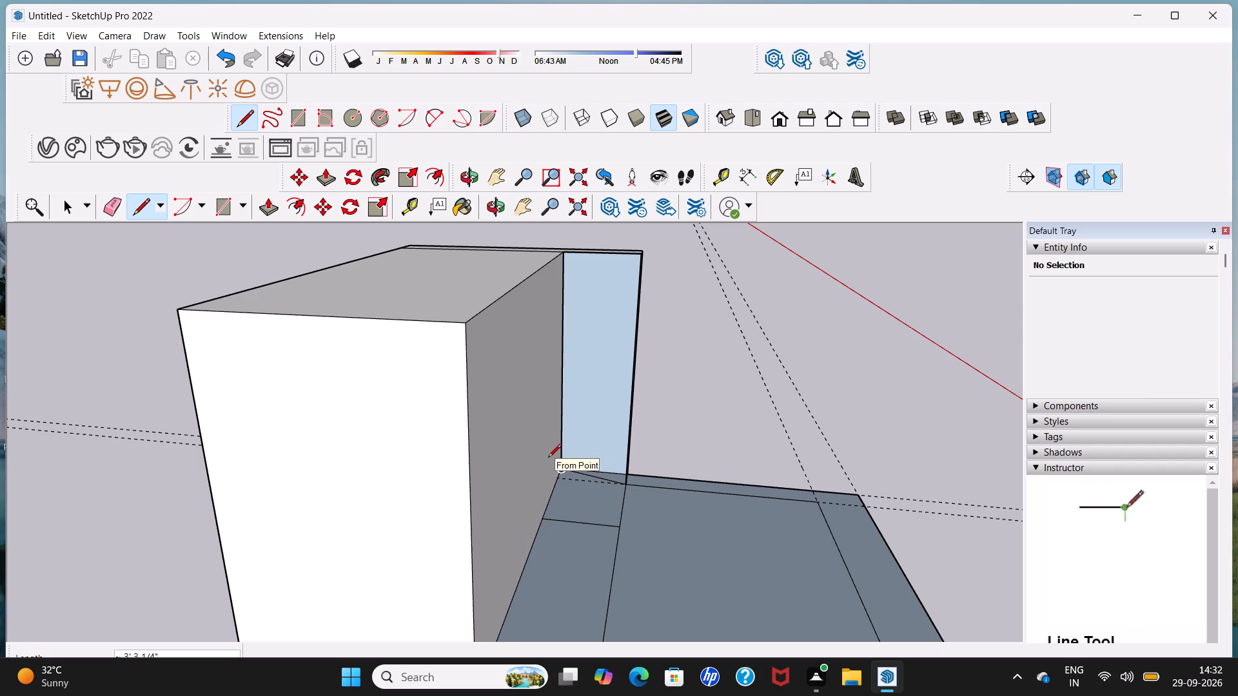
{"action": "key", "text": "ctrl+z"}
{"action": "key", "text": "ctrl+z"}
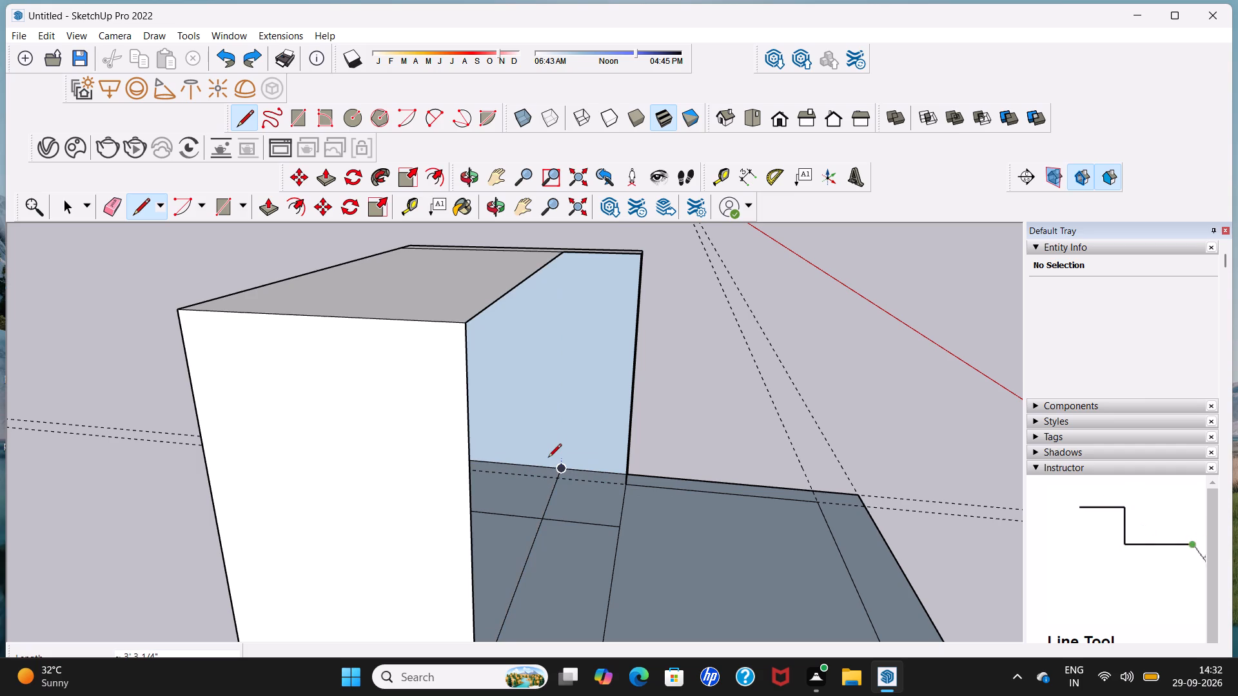
Draw a 10' vertical line from the floor line's intersection with the guide up to the top face's cut corner, closing the front.
{"action": "scroll", "coordinate": [549, 458], "scroll_direction": "up", "scroll_amount": 5}
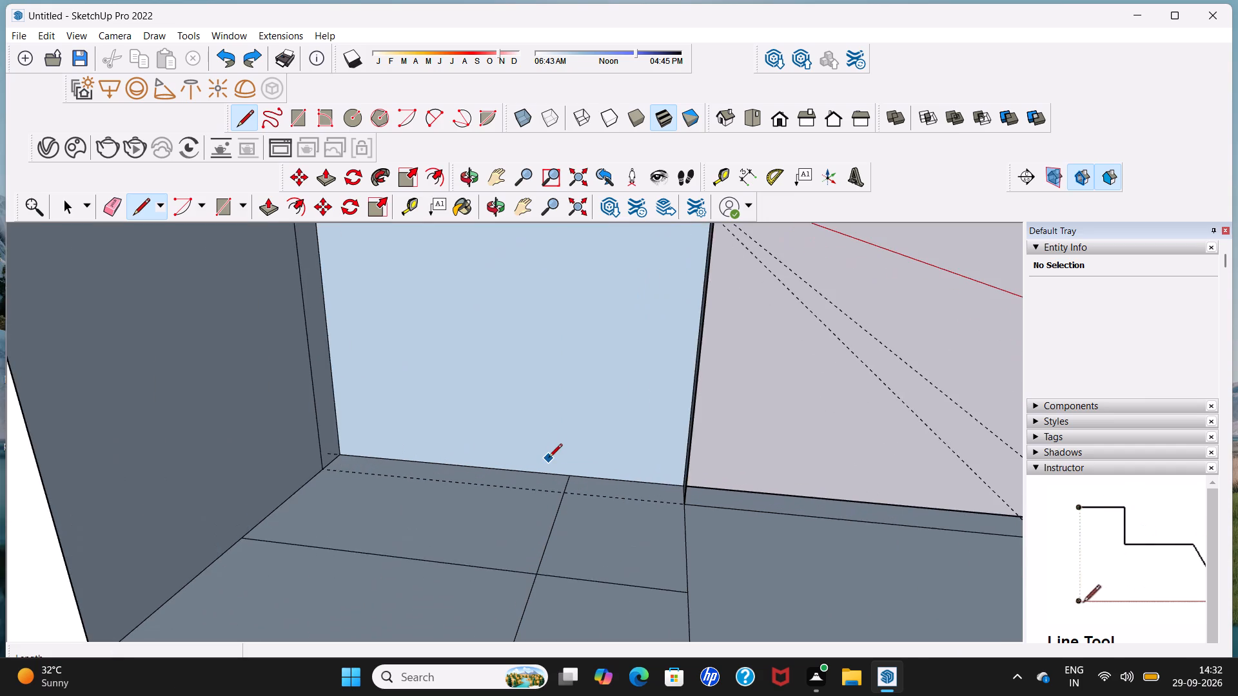
{"action": "scroll", "coordinate": [555, 470], "scroll_direction": "down", "scroll_amount": 4}
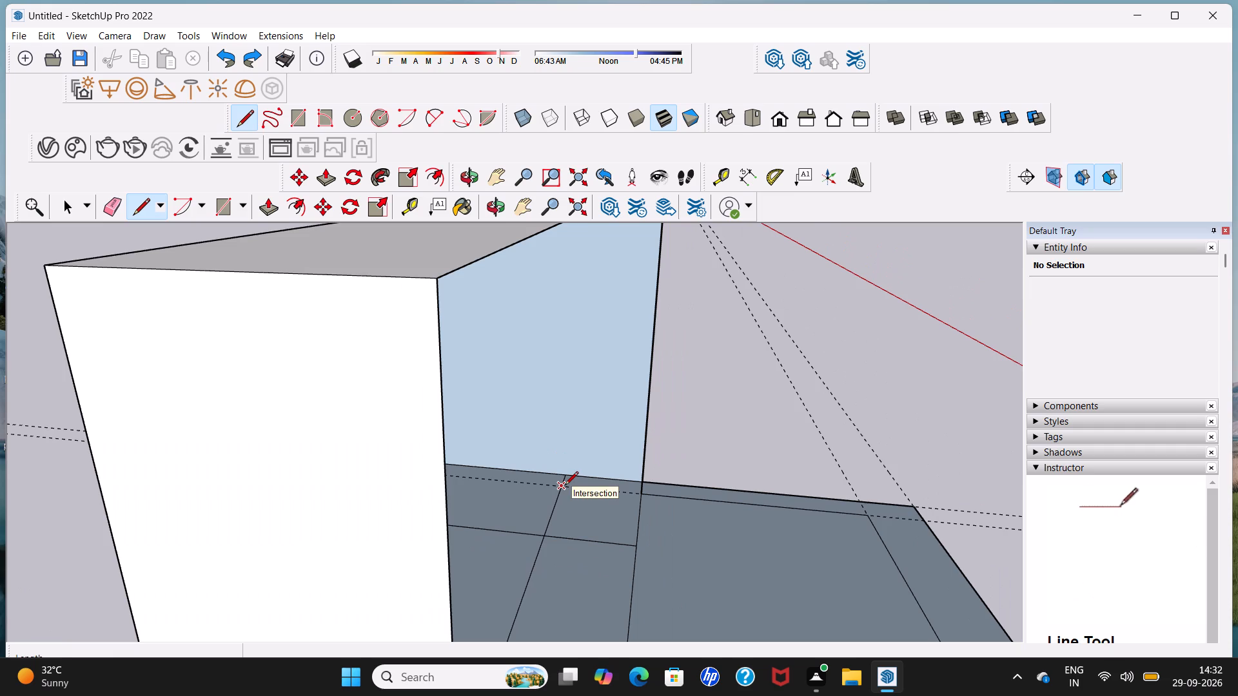
{"action": "middle_click_drag", "start_coordinate": [565, 486], "coordinate": [299, 511]}
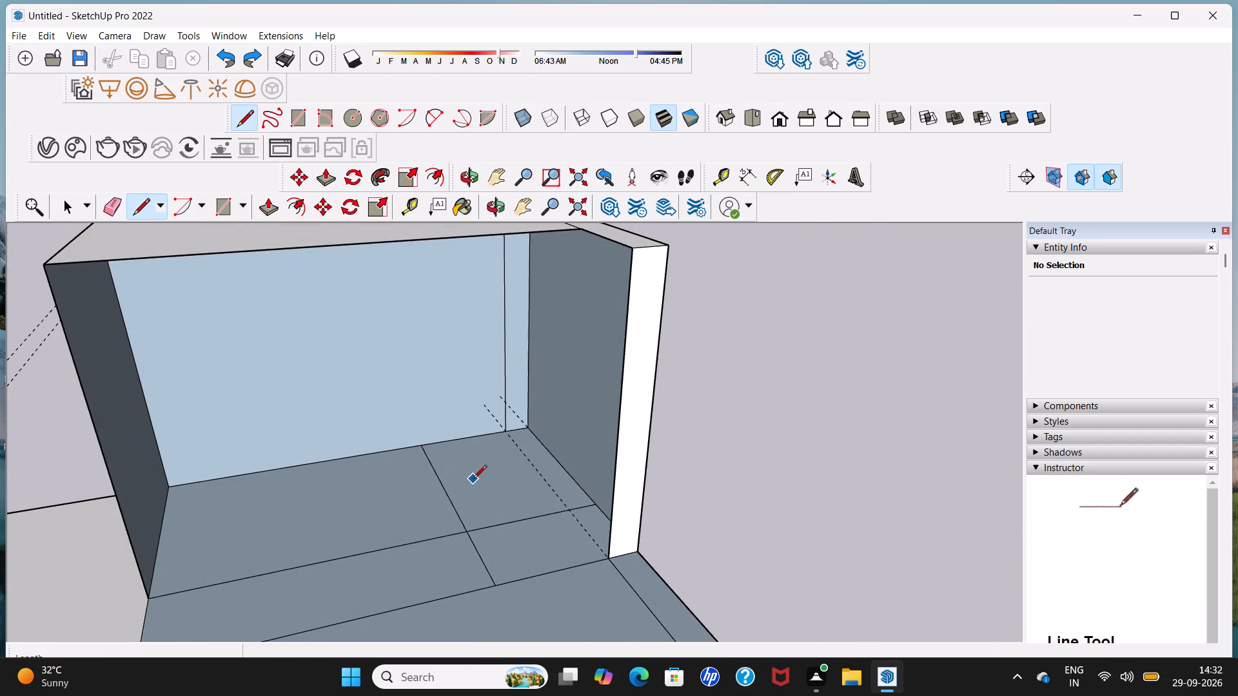
{"action": "scroll", "coordinate": [474, 480], "scroll_direction": "down", "scroll_amount": 4}
{"action": "left_click", "coordinate": [538, 498]}
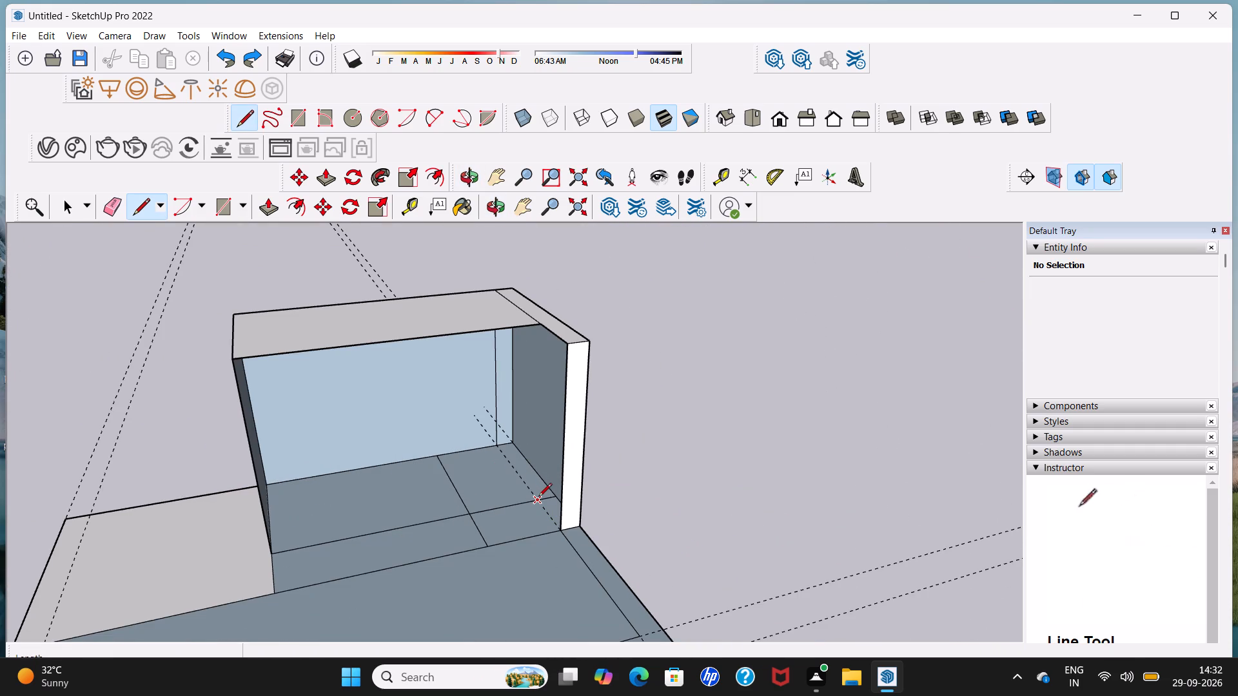
{"action": "left_click", "coordinate": [536, 326]}
Draw a line about 1' 1" long on the floor from the new vertical edge's base to the side wall.
{"action": "middle_click_drag", "start_coordinate": [536, 326], "coordinate": [636, 361]}
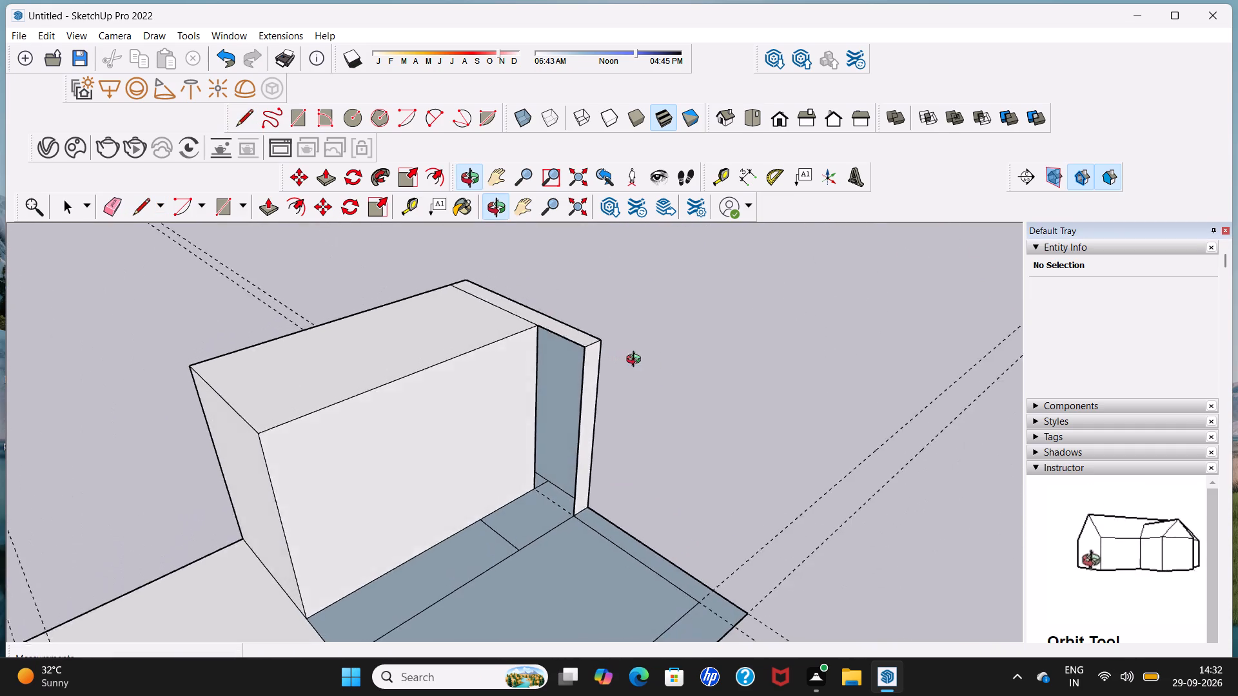
{"action": "middle_click_drag", "start_coordinate": [636, 361], "coordinate": [638, 361]}
{"action": "scroll", "coordinate": [551, 471], "scroll_direction": "up", "scroll_amount": 4}
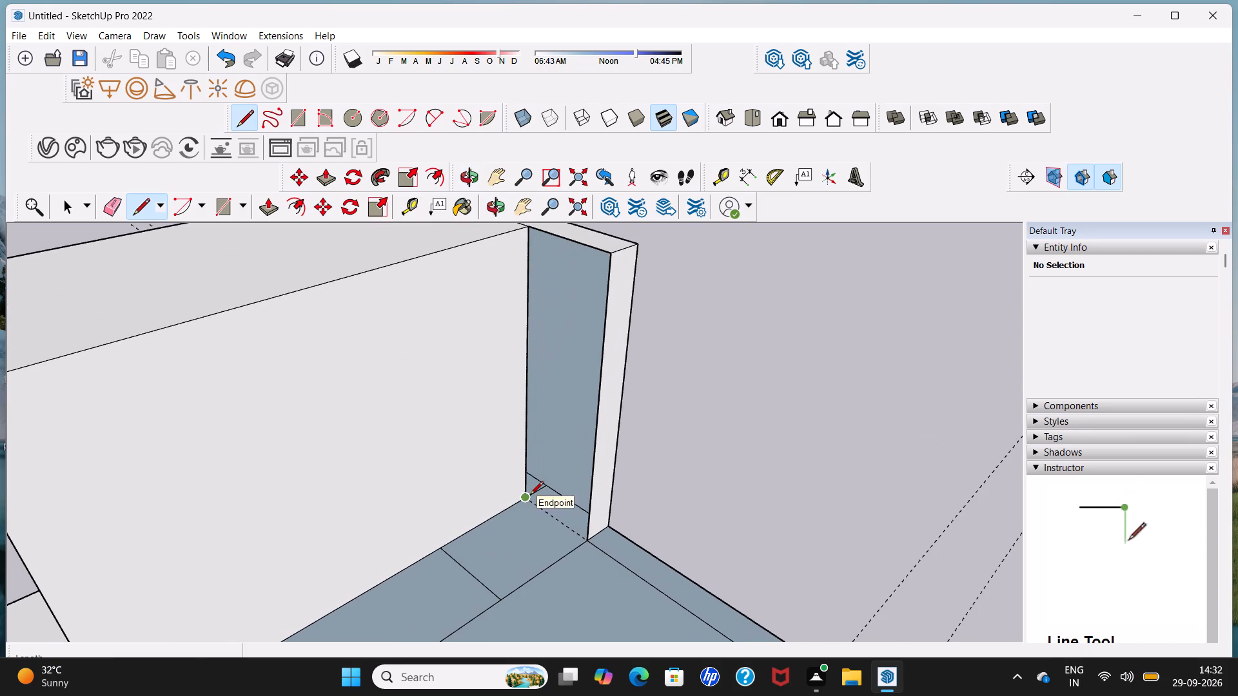
{"action": "left_click", "coordinate": [530, 496]}
{"action": "left_click", "coordinate": [544, 486]}
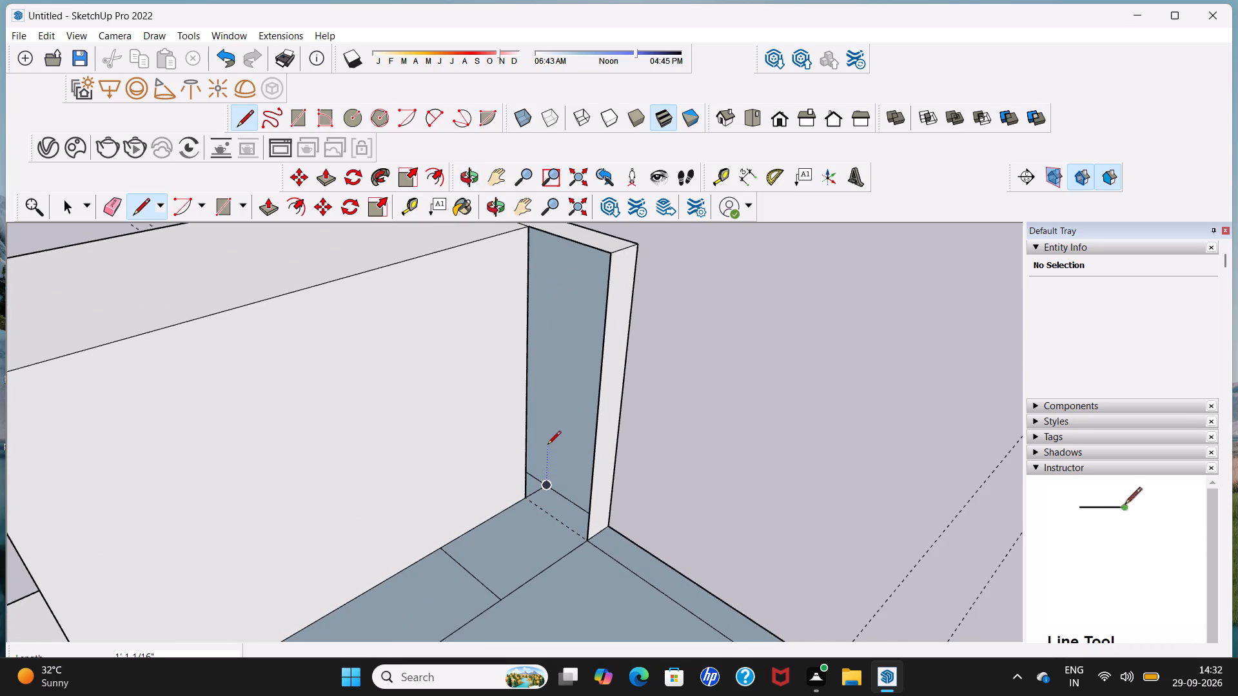
Draw a 10' vertical line on the side wall's inner face, from its top edge down to the short floor line's end.
{"action": "middle_click_drag", "start_coordinate": [549, 269], "coordinate": [573, 218]}
{"action": "middle_click_drag", "start_coordinate": [573, 226], "coordinate": [565, 378], "text": "shift"}
{"action": "middle_click_drag", "start_coordinate": [547, 418], "coordinate": [555, 372]}
{"action": "scroll", "coordinate": [547, 418], "scroll_direction": "up", "scroll_amount": 1}
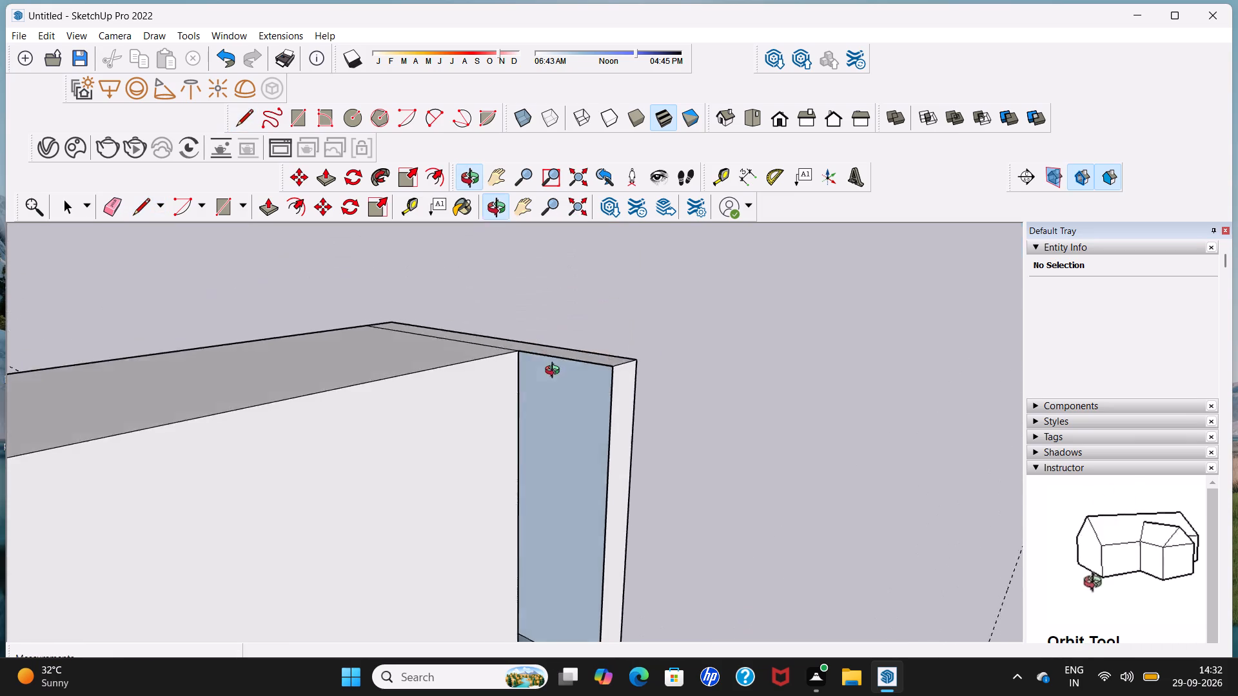
{"action": "middle_click_drag", "start_coordinate": [555, 372], "coordinate": [563, 334]}
{"action": "scroll", "coordinate": [563, 335], "scroll_direction": "up", "scroll_amount": 3}
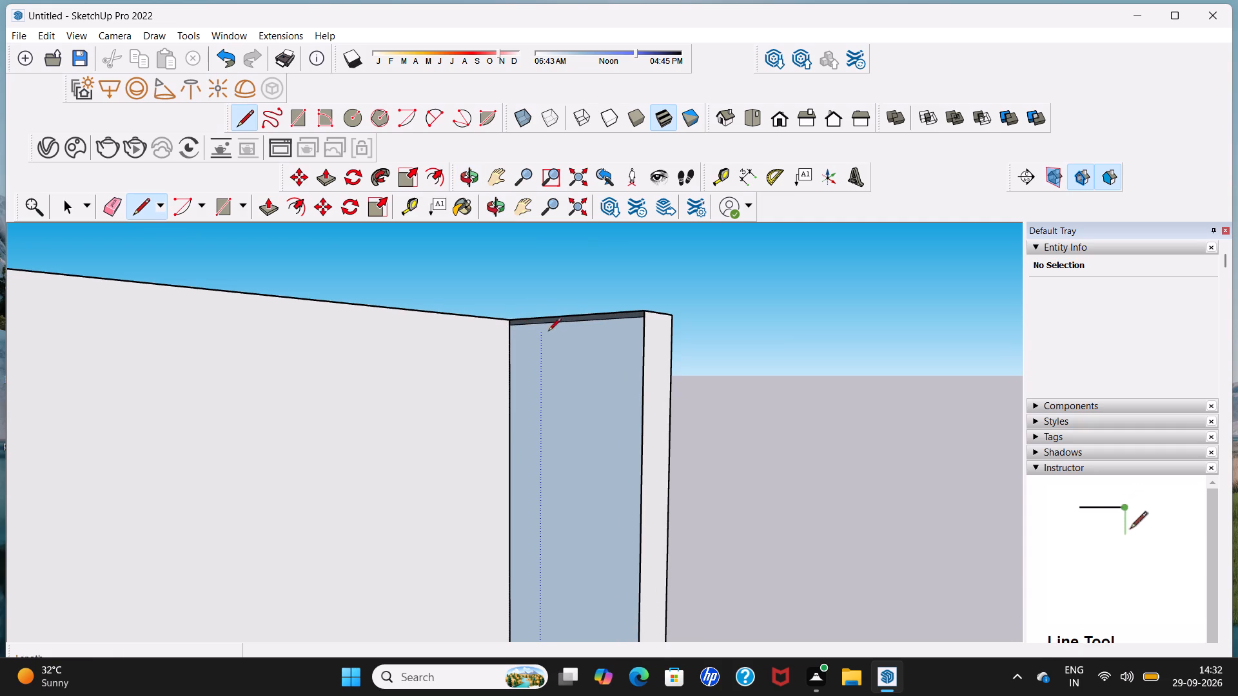
{"action": "left_click", "coordinate": [545, 325]}
{"action": "scroll", "coordinate": [539, 436], "scroll_direction": "down", "scroll_amount": 6}
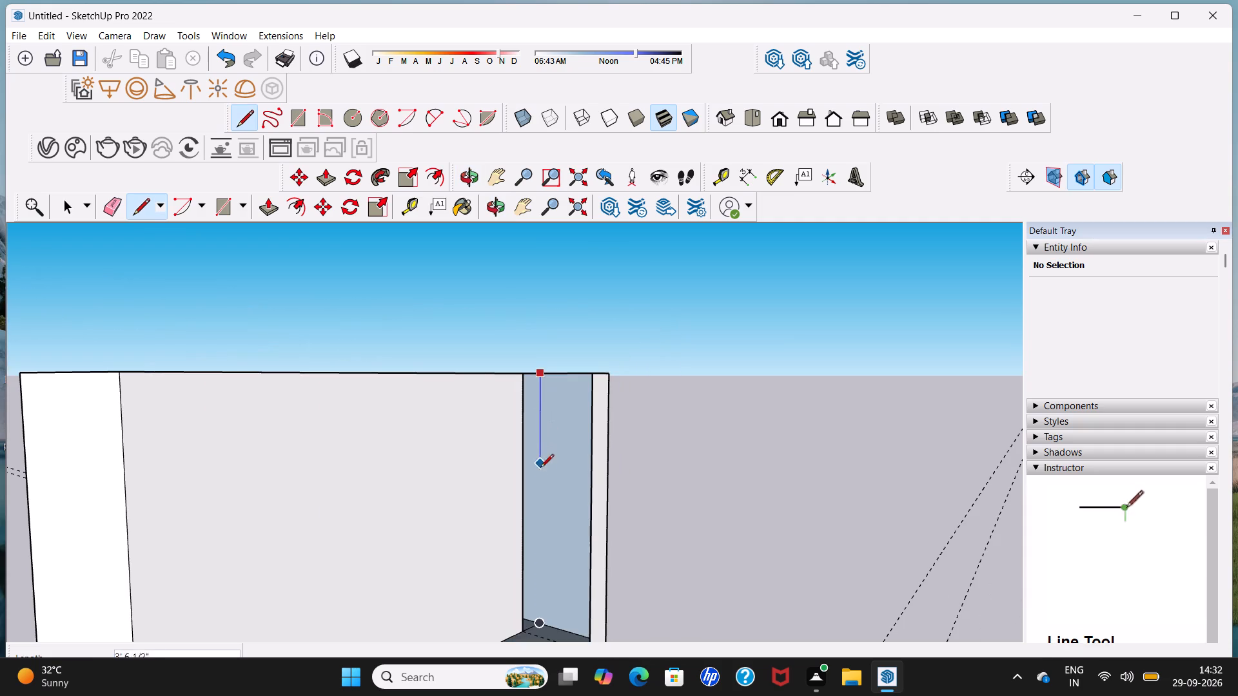
{"action": "left_click", "coordinate": [540, 624]}
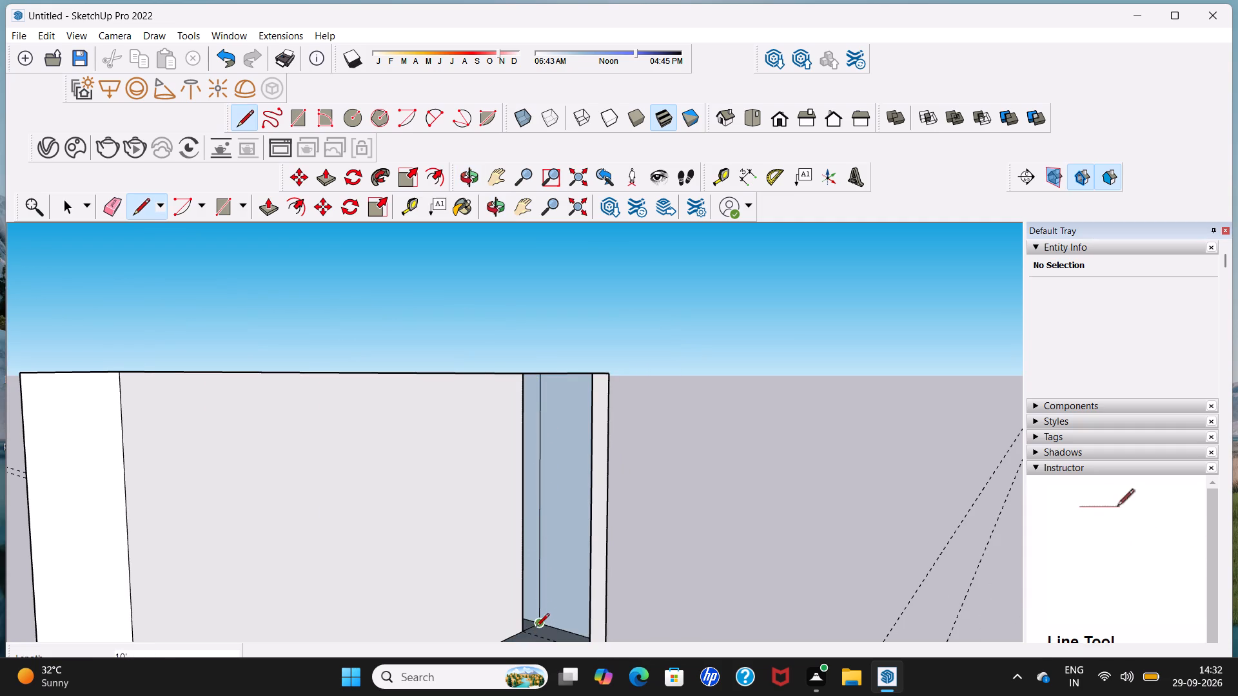
Close the narrow gap between front face and side wall with a 10' vertical line and a top line about 1' 1" long.
{"action": "left_click", "coordinate": [528, 632]}
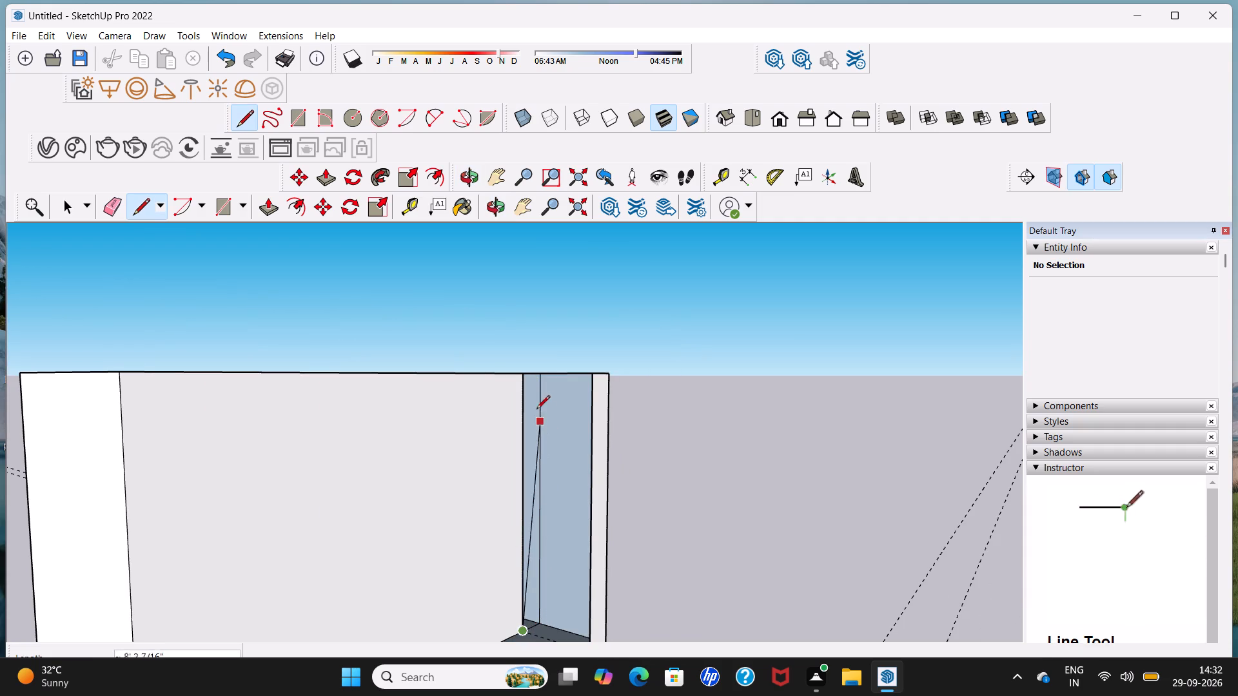
{"action": "left_click", "coordinate": [522, 373]}
{"action": "left_click", "coordinate": [540, 372]}
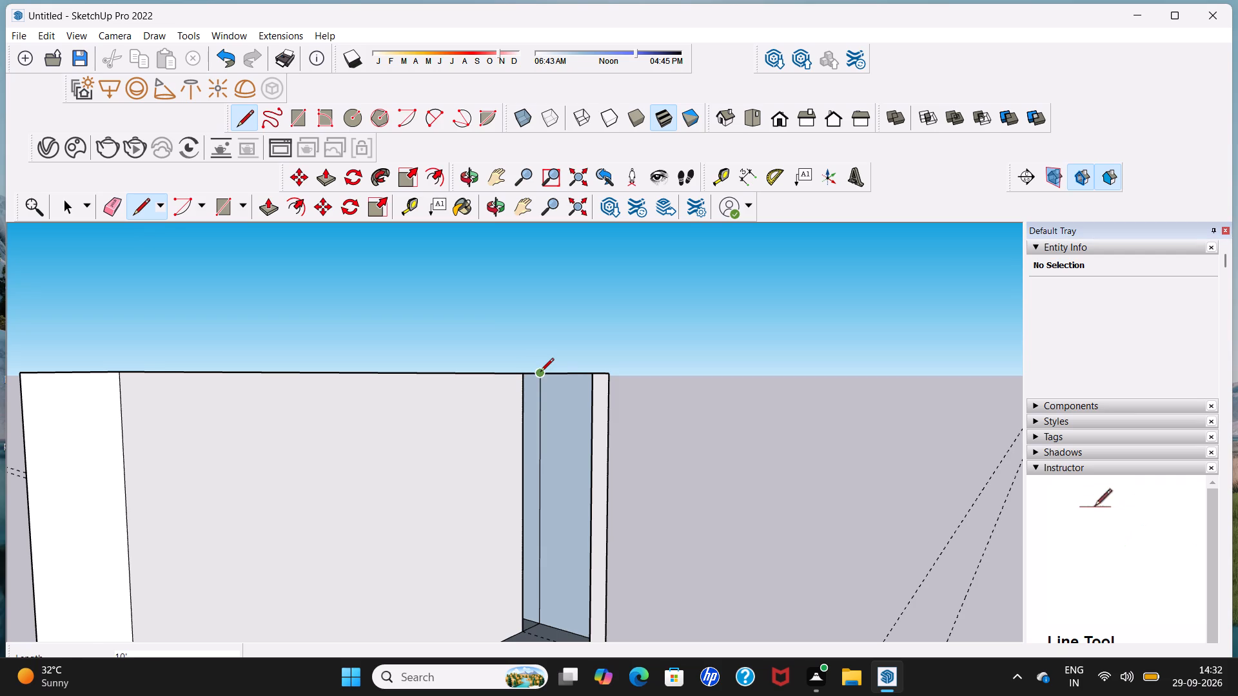
{"action": "scroll", "coordinate": [540, 373], "scroll_direction": "down", "scroll_amount": 1}
{"action": "middle_click_drag", "start_coordinate": [540, 384], "coordinate": [413, 457]}
{"action": "scroll", "coordinate": [526, 440], "scroll_direction": "up", "scroll_amount": 3}
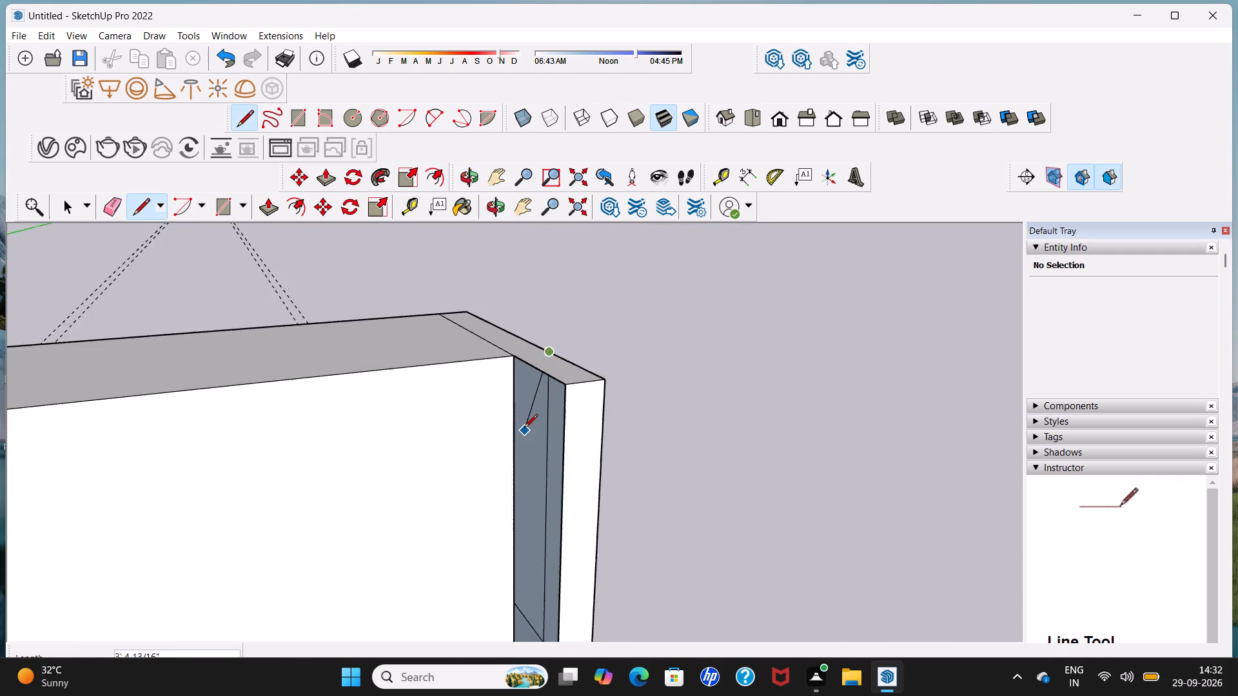
{"action": "scroll", "coordinate": [524, 429], "scroll_direction": "up", "scroll_amount": 4}
{"action": "middle_click_drag", "start_coordinate": [525, 405], "coordinate": [540, 329]}
{"action": "scroll", "coordinate": [544, 313], "scroll_direction": "up", "scroll_amount": 3}
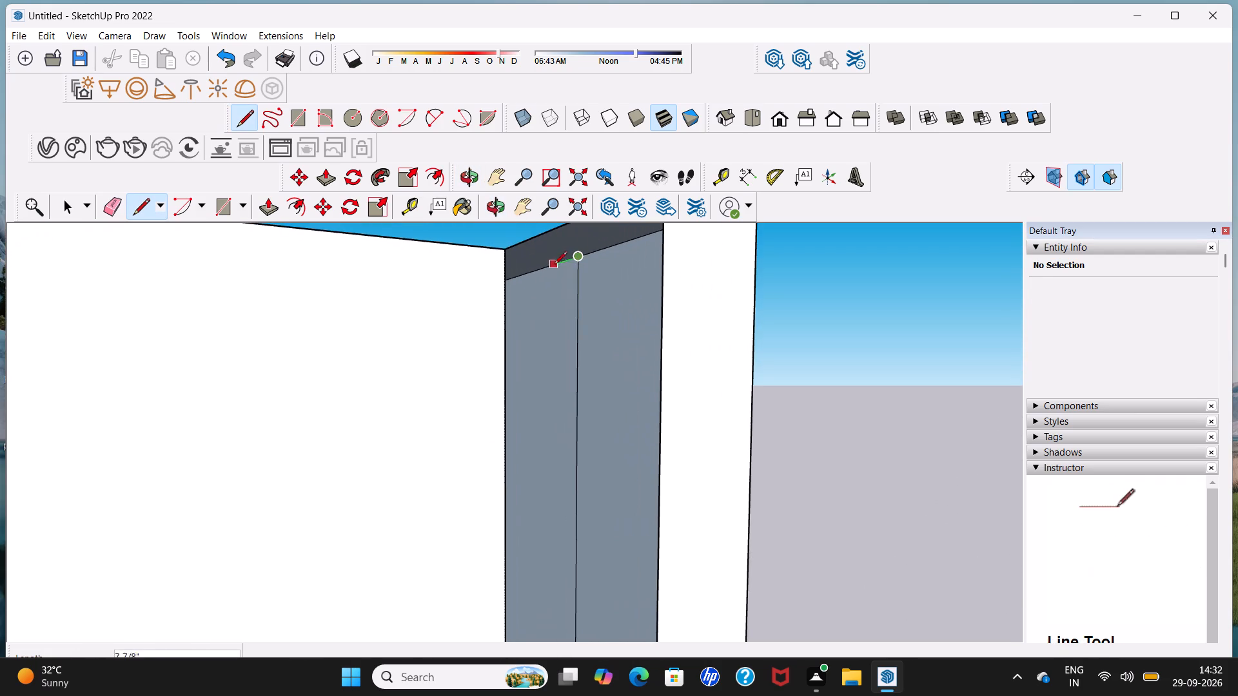
{"action": "left_click", "coordinate": [576, 256]}
{"action": "left_click", "coordinate": [504, 249]}
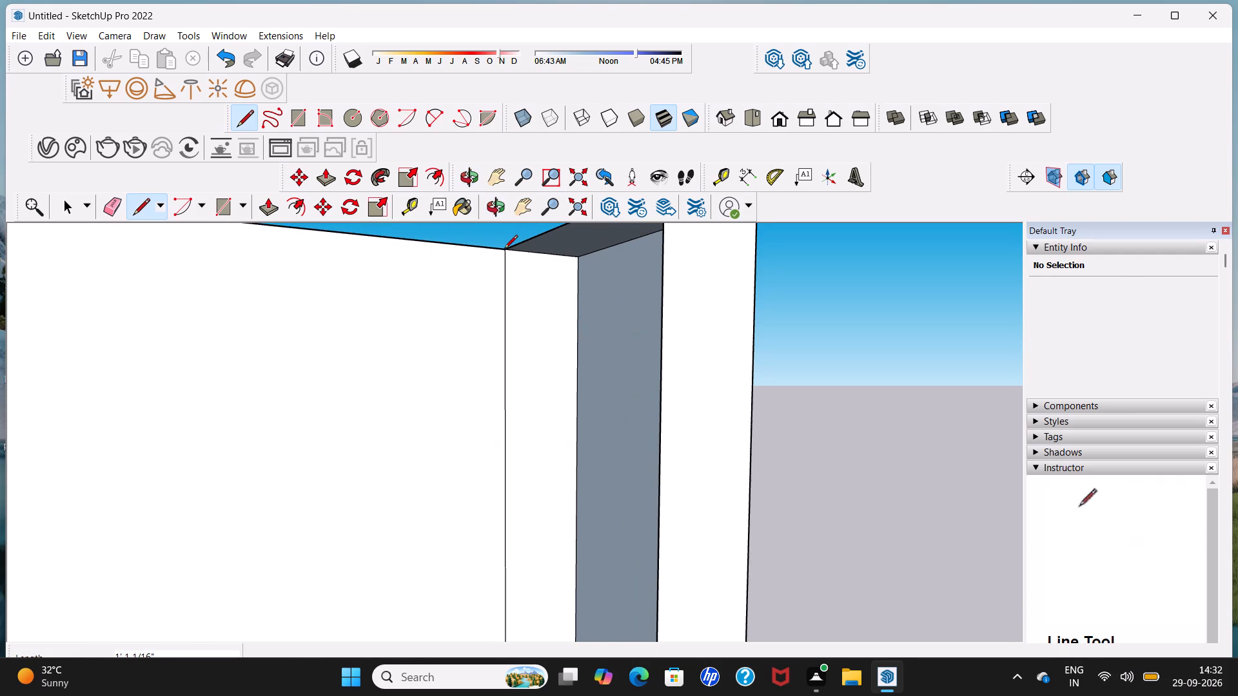
{"action": "scroll", "coordinate": [504, 249], "scroll_direction": "down", "scroll_amount": 12}
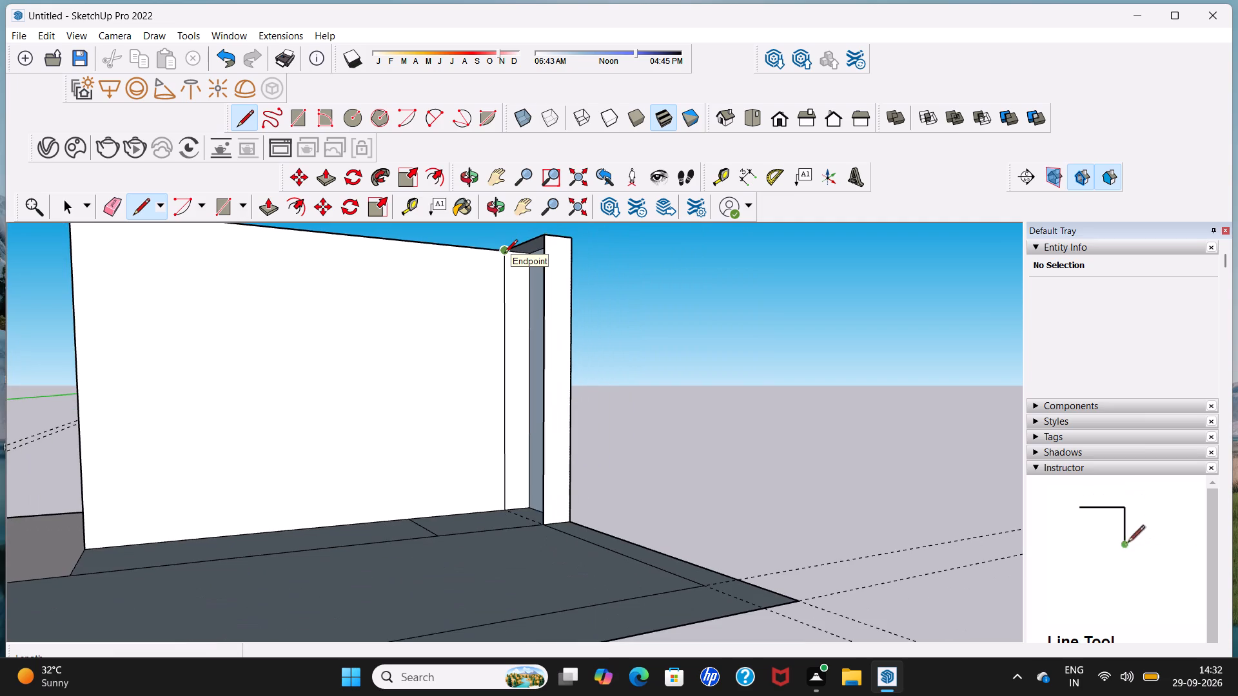
{"action": "key", "text": "space"}
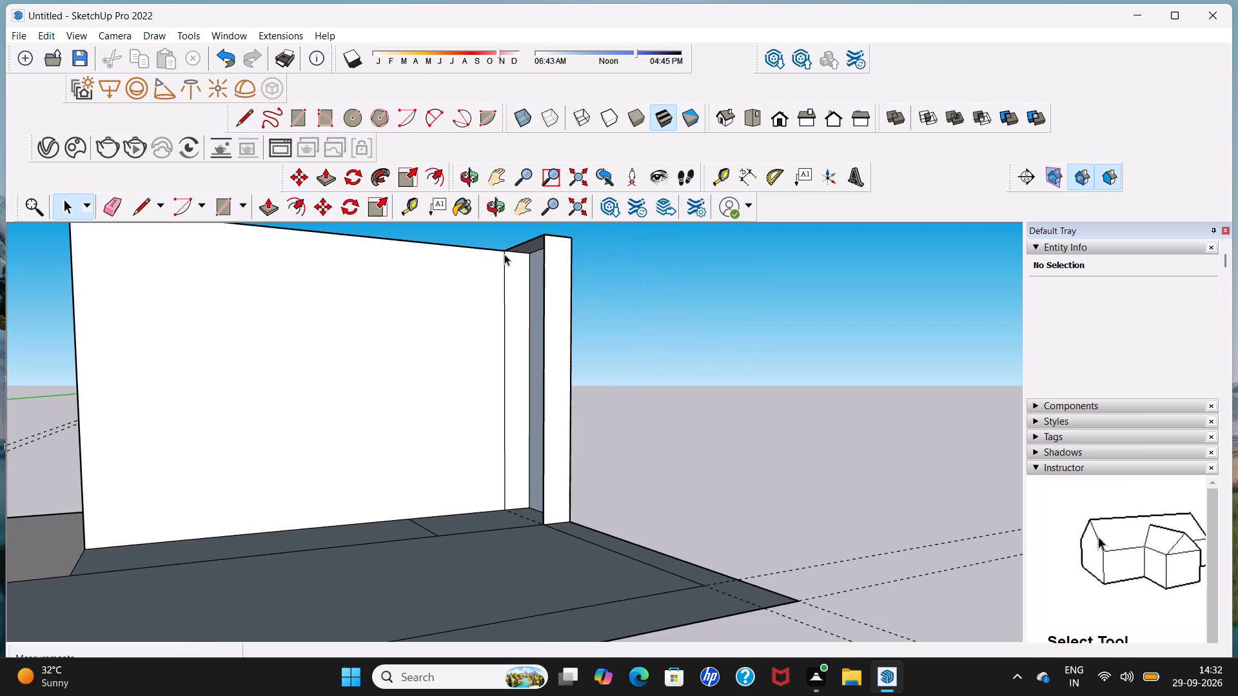
Draw a 10' vertical line on the side wall's inner side, from the floor guide up to the wall's top edge.
{"action": "scroll", "coordinate": [504, 262], "scroll_direction": "down", "scroll_amount": 3}
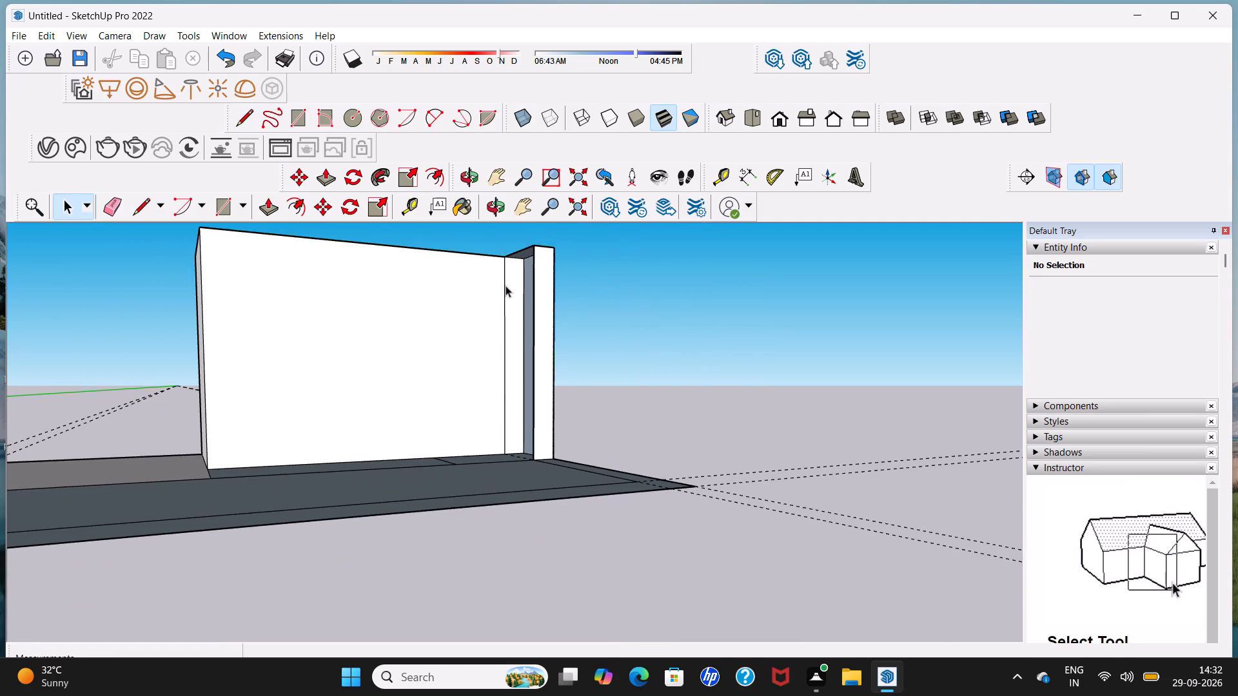
{"action": "scroll", "coordinate": [506, 290], "scroll_direction": "down", "scroll_amount": 3}
{"action": "middle_click_drag", "start_coordinate": [506, 295], "coordinate": [551, 370]}
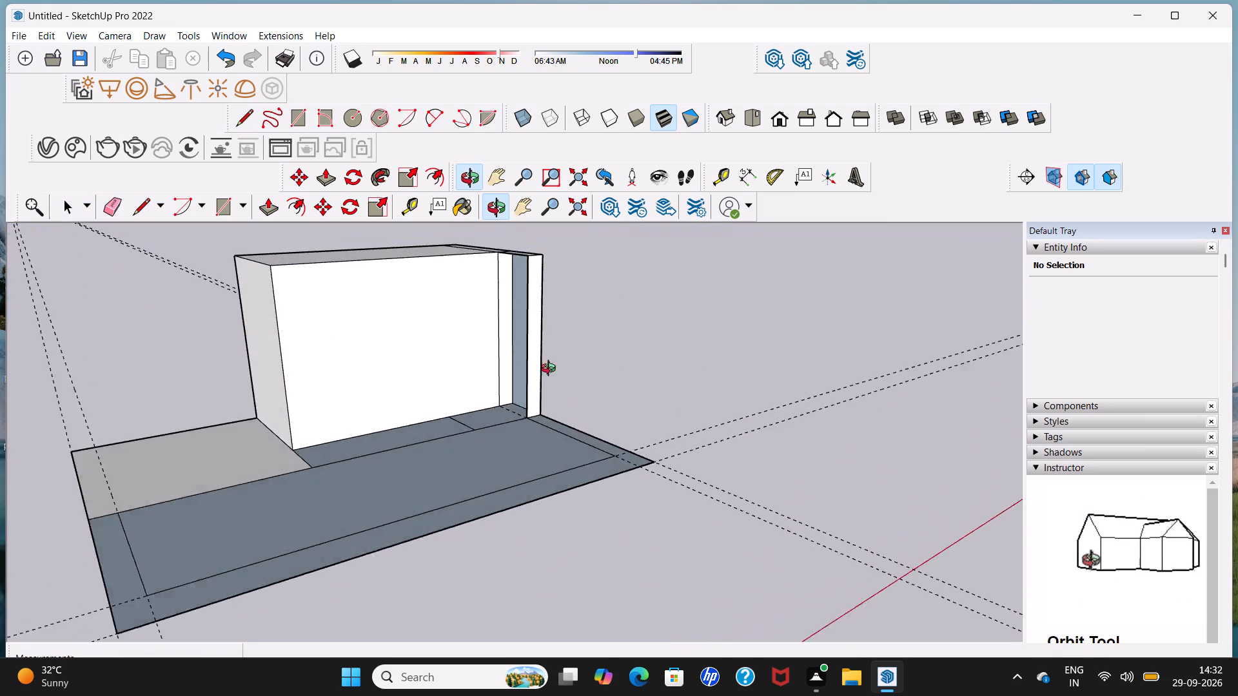
{"action": "middle_click_drag", "start_coordinate": [551, 370], "coordinate": [606, 354]}
{"action": "scroll", "coordinate": [526, 347], "scroll_direction": "up", "scroll_amount": 1}
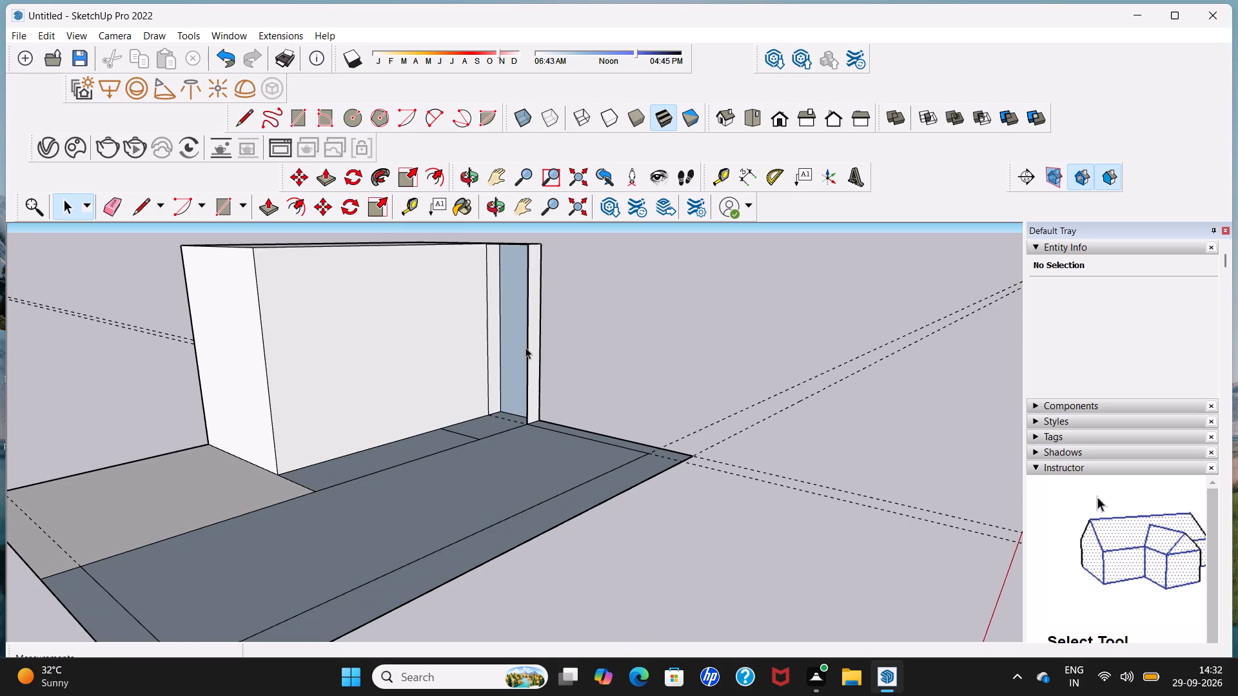
{"action": "middle_click_drag", "start_coordinate": [526, 347], "coordinate": [698, 349]}
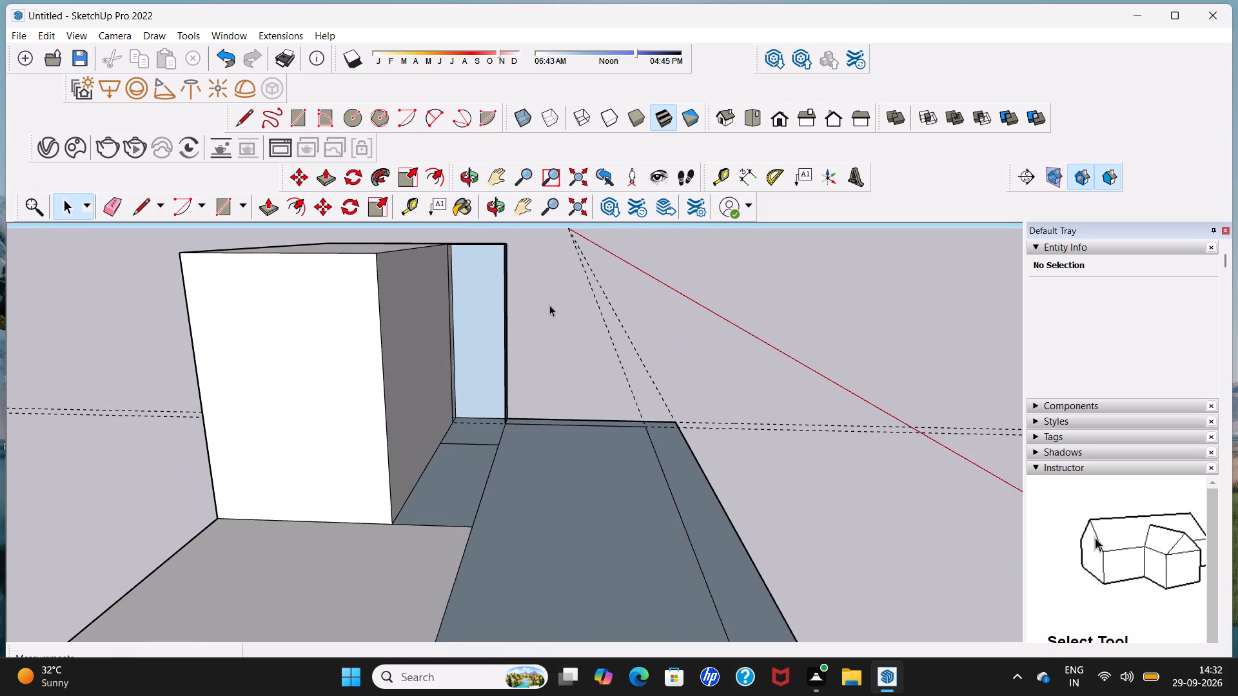
{"action": "left_click", "coordinate": [252, 111]}
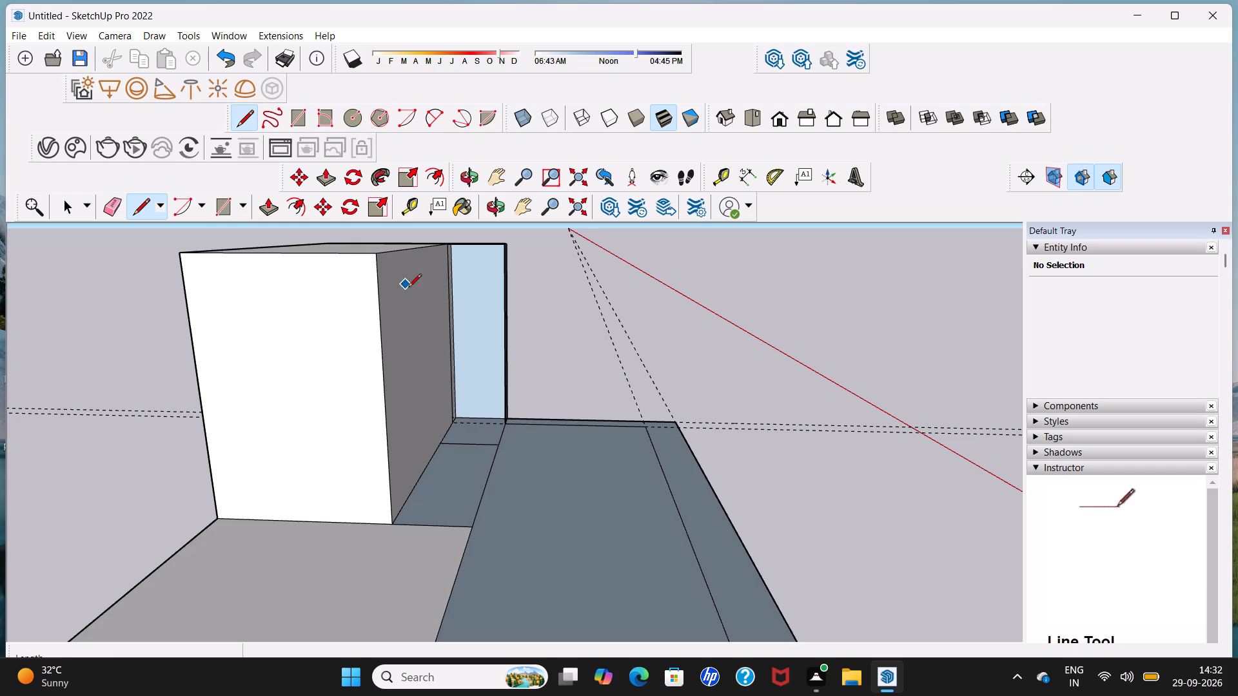
{"action": "middle_click_drag", "start_coordinate": [426, 302], "coordinate": [491, 318]}
{"action": "scroll", "coordinate": [466, 320], "scroll_direction": "up", "scroll_amount": 3}
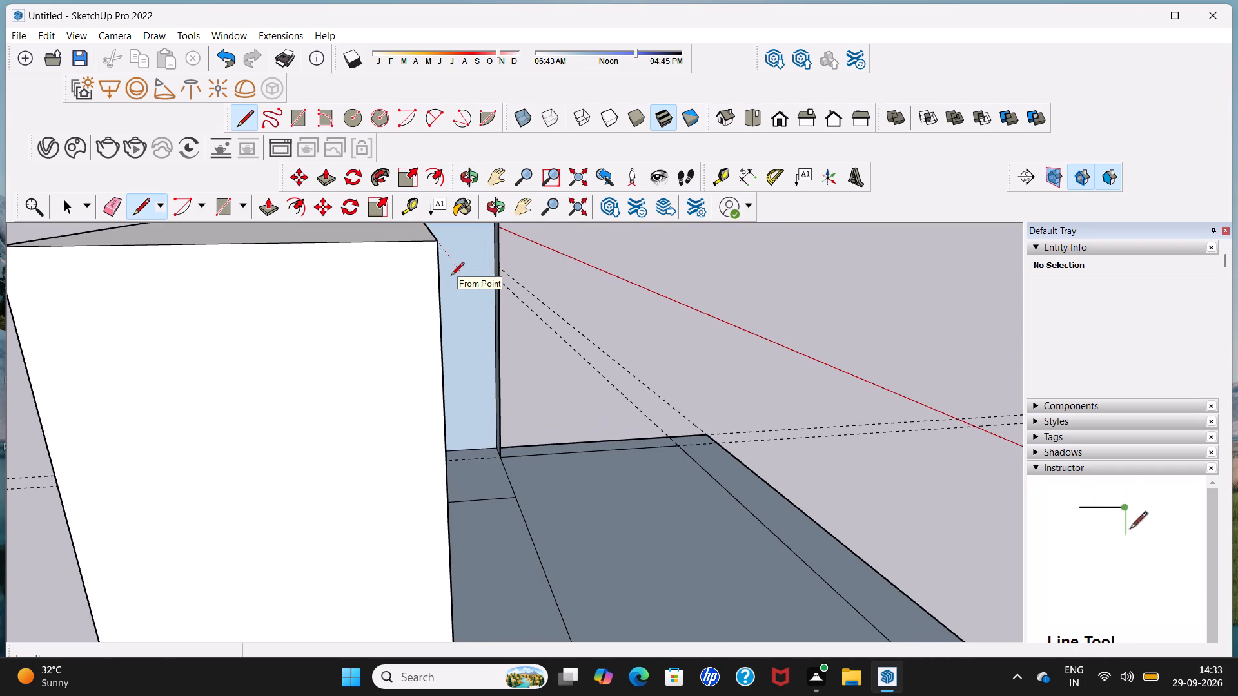
{"action": "middle_click_drag", "start_coordinate": [451, 276], "coordinate": [467, 399], "text": "shift"}
{"action": "scroll", "coordinate": [507, 363], "scroll_direction": "up", "scroll_amount": 2}
{"action": "middle_click_drag", "start_coordinate": [497, 360], "coordinate": [494, 322]}
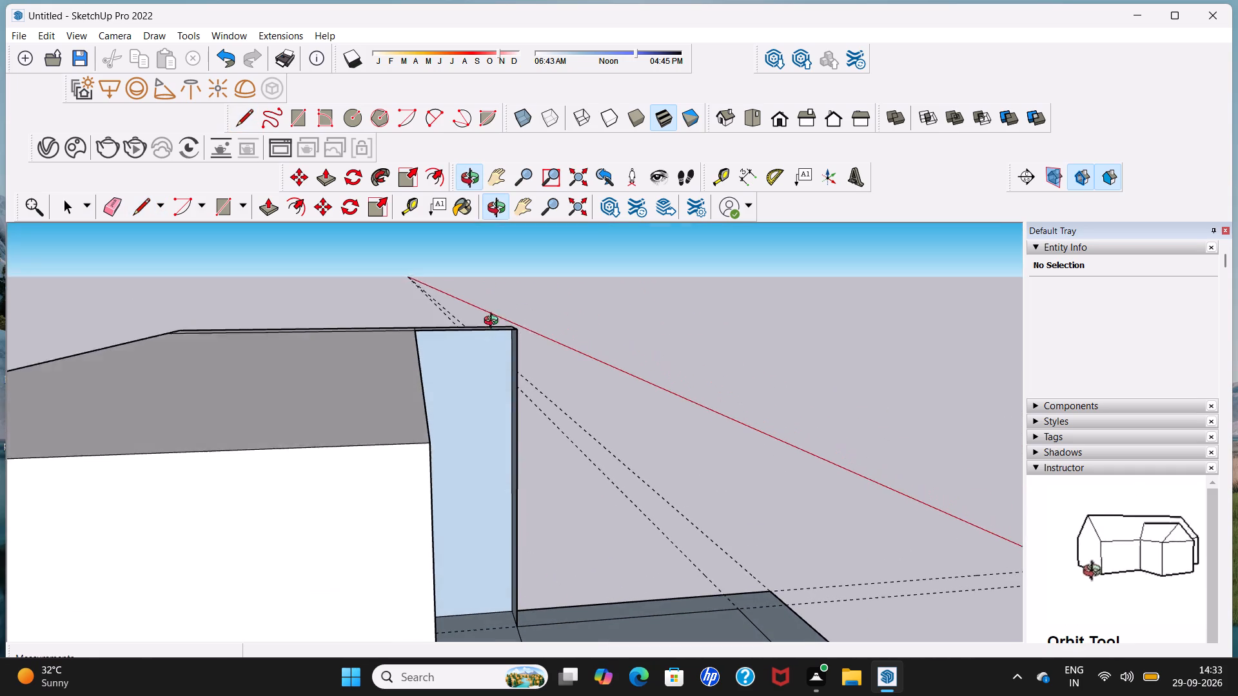
{"action": "middle_click_drag", "start_coordinate": [494, 322], "coordinate": [494, 322]}
{"action": "left_click", "coordinate": [493, 626]}
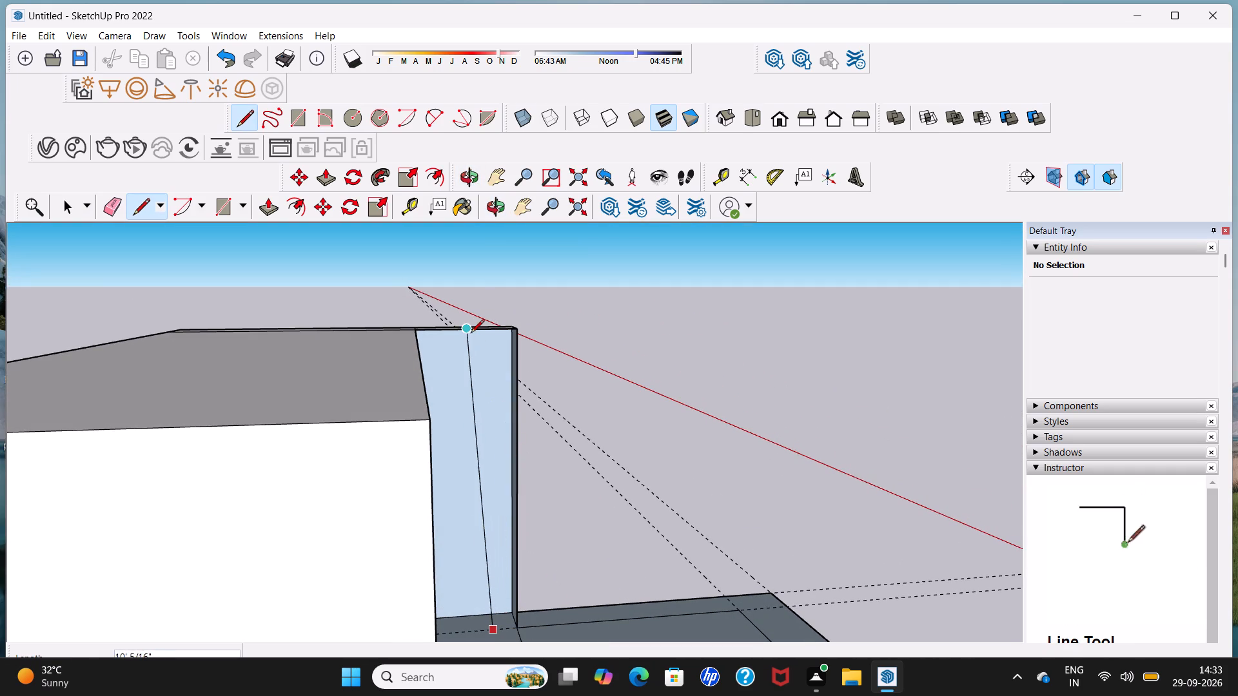
{"action": "left_click", "coordinate": [487, 333]}
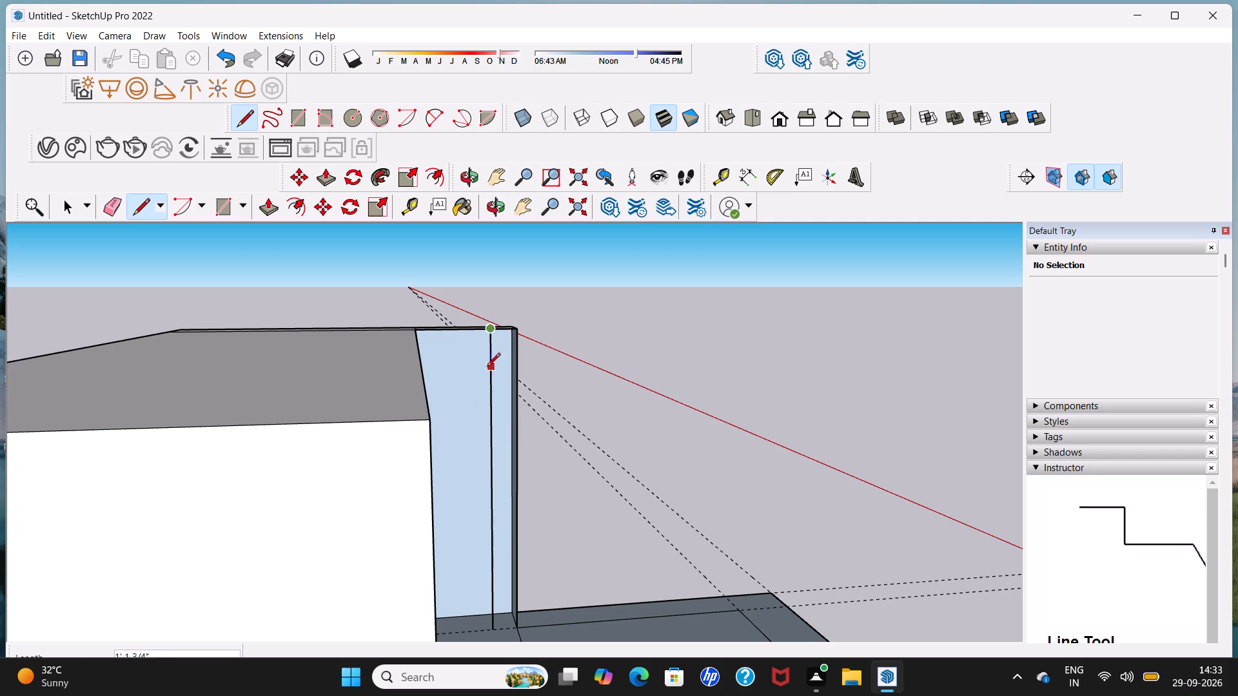
Draw a short line across the side wall's thickness at the top, starting from the new vertical line's upper end.
{"action": "middle_click_drag", "start_coordinate": [487, 379], "coordinate": [487, 307]}
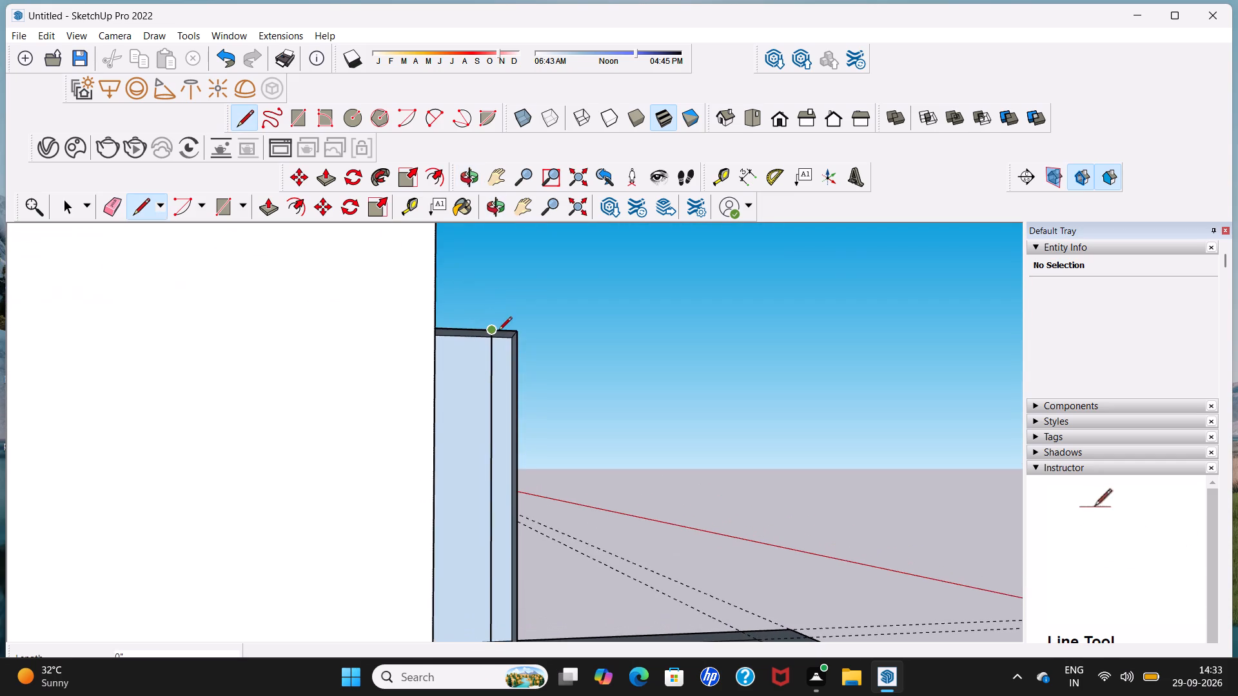
{"action": "scroll", "coordinate": [498, 332], "scroll_direction": "up", "scroll_amount": 5}
{"action": "middle_click_drag", "start_coordinate": [500, 334], "coordinate": [434, 320]}
{"action": "scroll", "coordinate": [457, 332], "scroll_direction": "up", "scroll_amount": 5}
{"action": "left_click", "coordinate": [497, 345]}
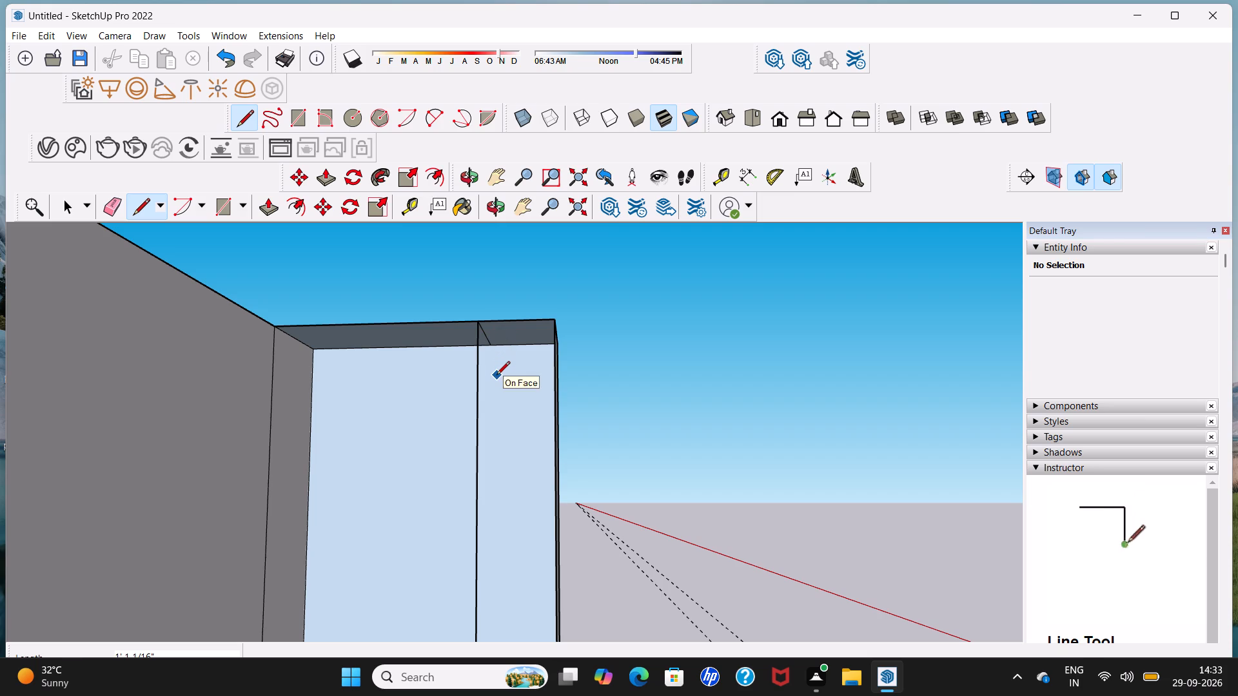
Close the pillar's inner face with a floor line about 11" long from the vertical line's base to the wall's front corner.
{"action": "middle_click_drag", "start_coordinate": [496, 376], "coordinate": [617, 417]}
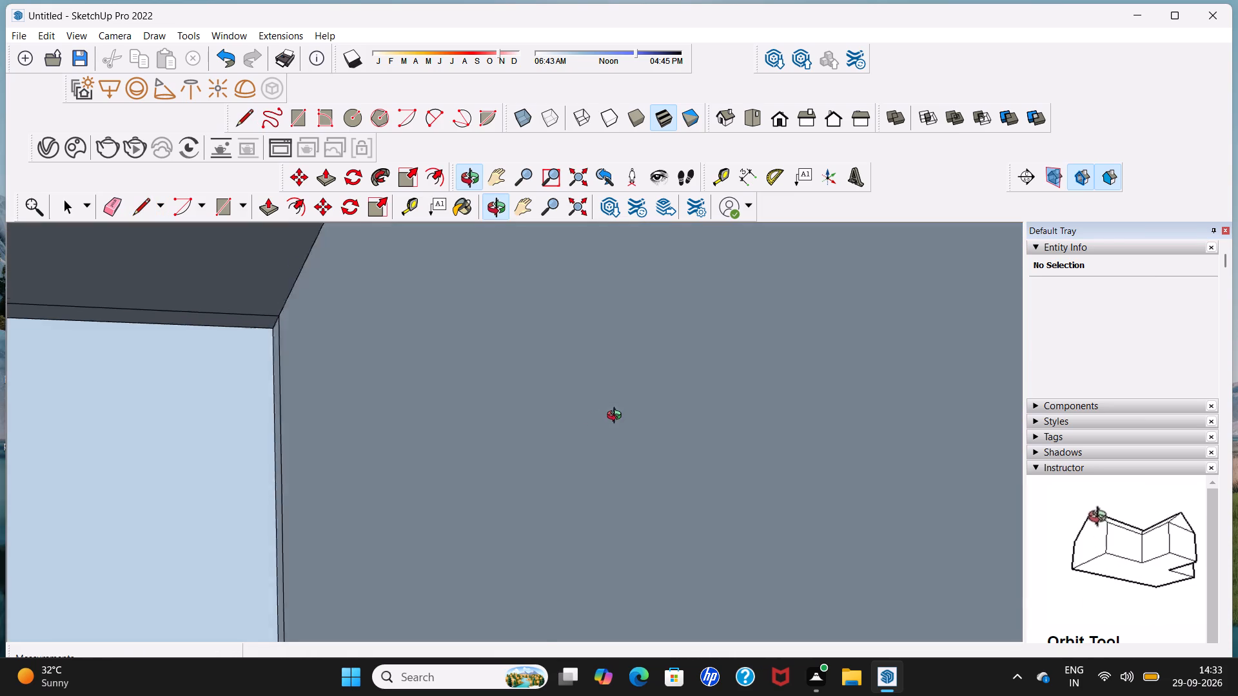
{"action": "middle_click_drag", "start_coordinate": [617, 417], "coordinate": [507, 414]}
{"action": "scroll", "coordinate": [507, 414], "scroll_direction": "down", "scroll_amount": 6}
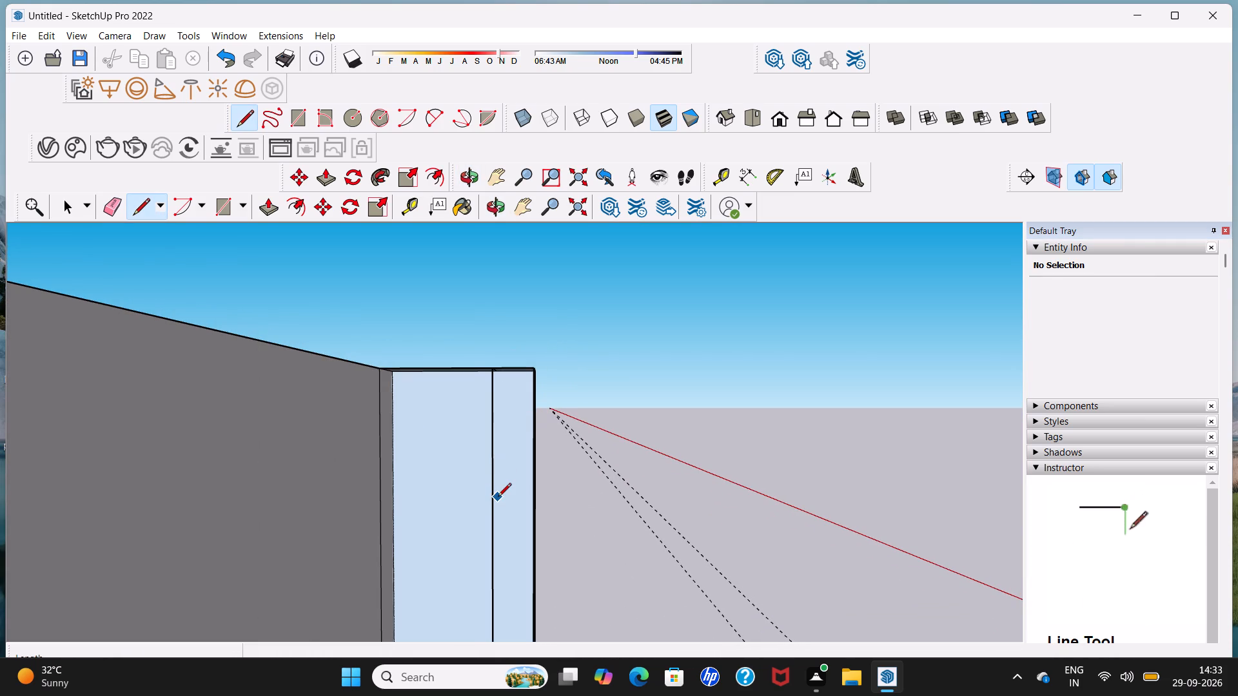
{"action": "middle_click_drag", "start_coordinate": [495, 496], "coordinate": [459, 312]}
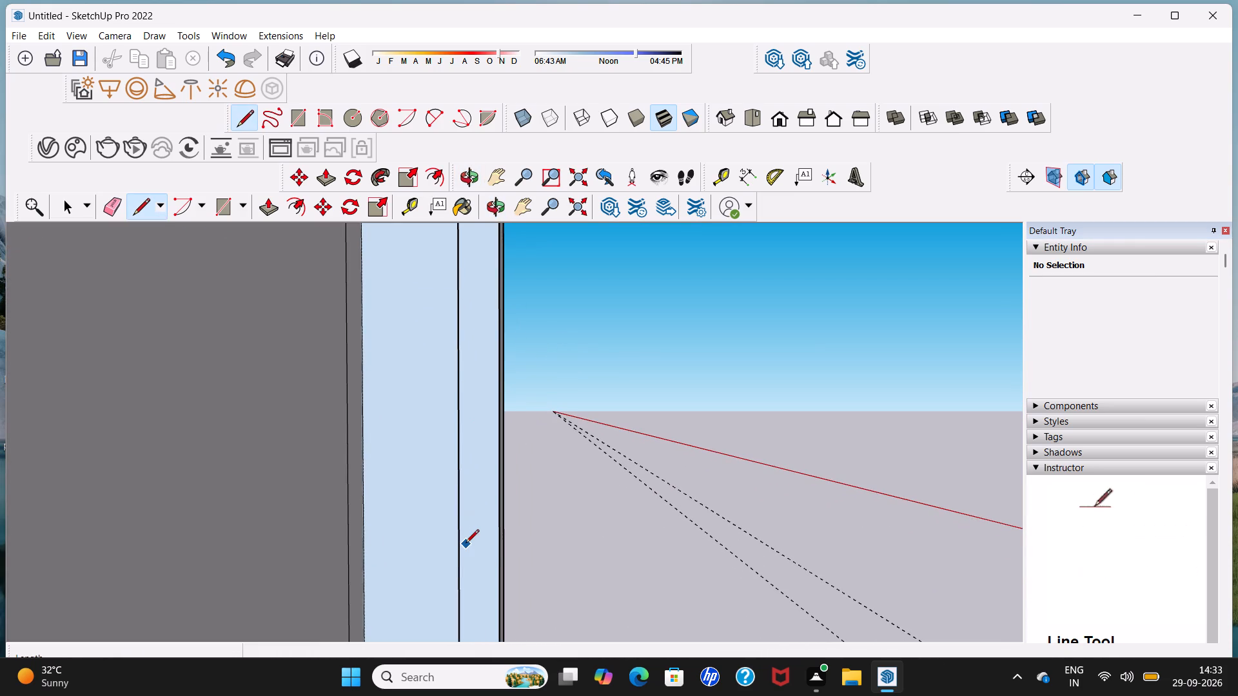
{"action": "middle_click_drag", "start_coordinate": [466, 544], "coordinate": [475, 315]}
{"action": "middle_click_drag", "start_coordinate": [475, 315], "coordinate": [496, 440]}
{"action": "scroll", "coordinate": [496, 440], "scroll_direction": "up", "scroll_amount": 4}
{"action": "left_click", "coordinate": [458, 431]}
{"action": "left_click", "coordinate": [522, 428]}
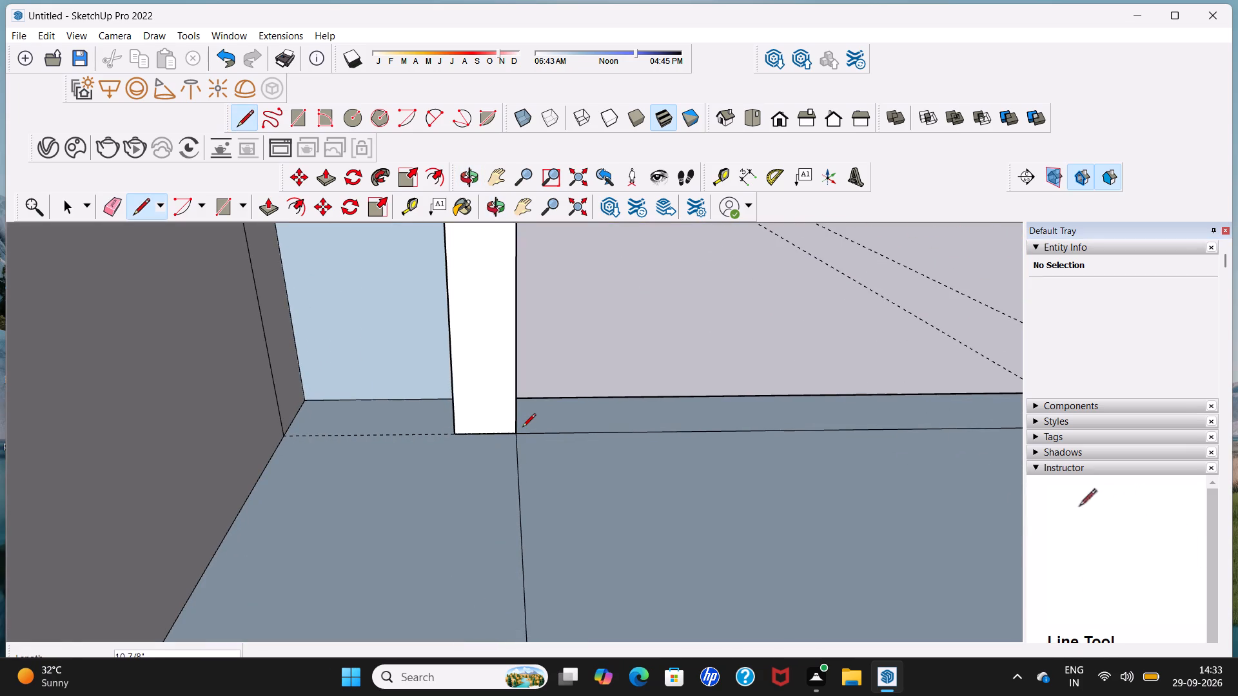
Delete the side wall face between the block and the new pillar to open up the side.
{"action": "scroll", "coordinate": [522, 428], "scroll_direction": "down", "scroll_amount": 12}
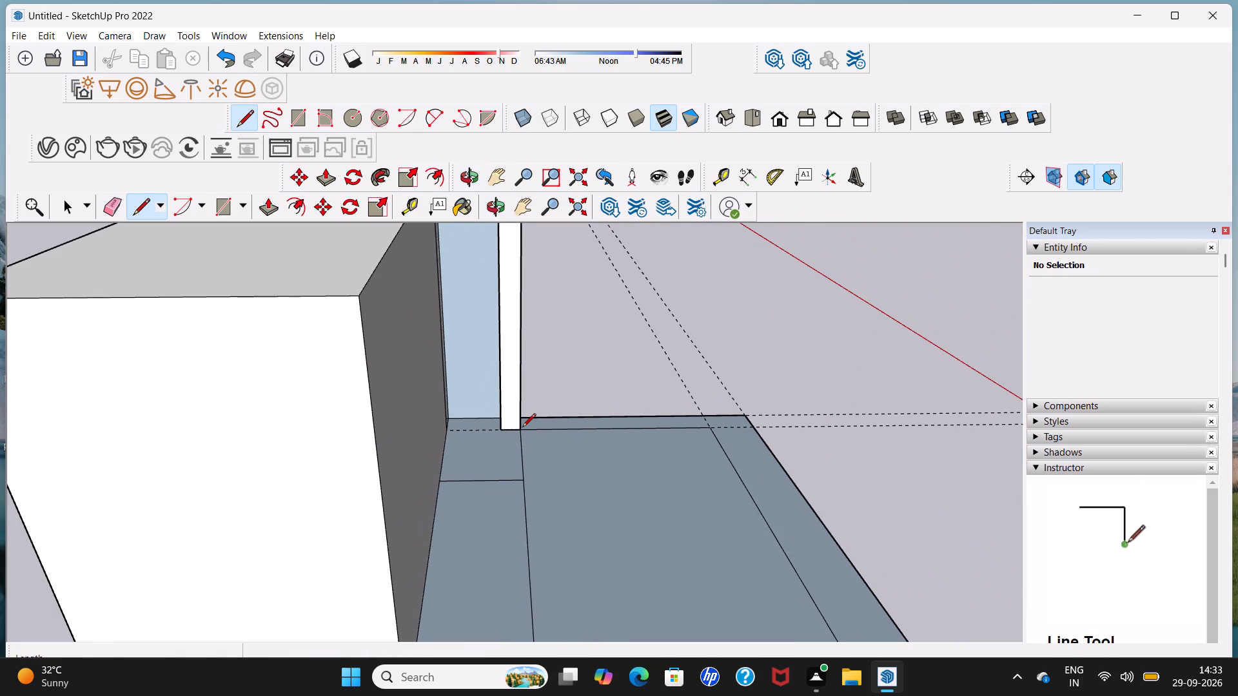
{"action": "key", "text": "space"}
{"action": "left_click", "coordinate": [463, 327]}
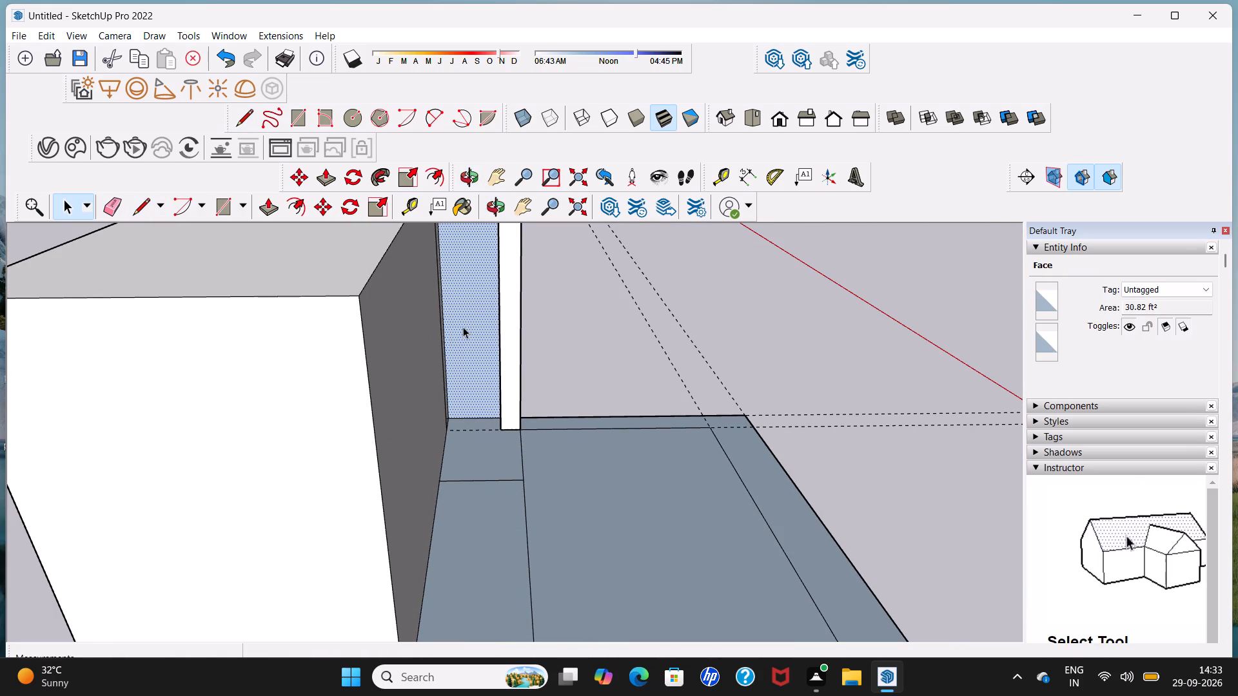
{"action": "key", "text": "Delete"}
Erase all the dashed guide lines around the model.
{"action": "scroll", "coordinate": [463, 367], "scroll_direction": "down", "scroll_amount": 6}
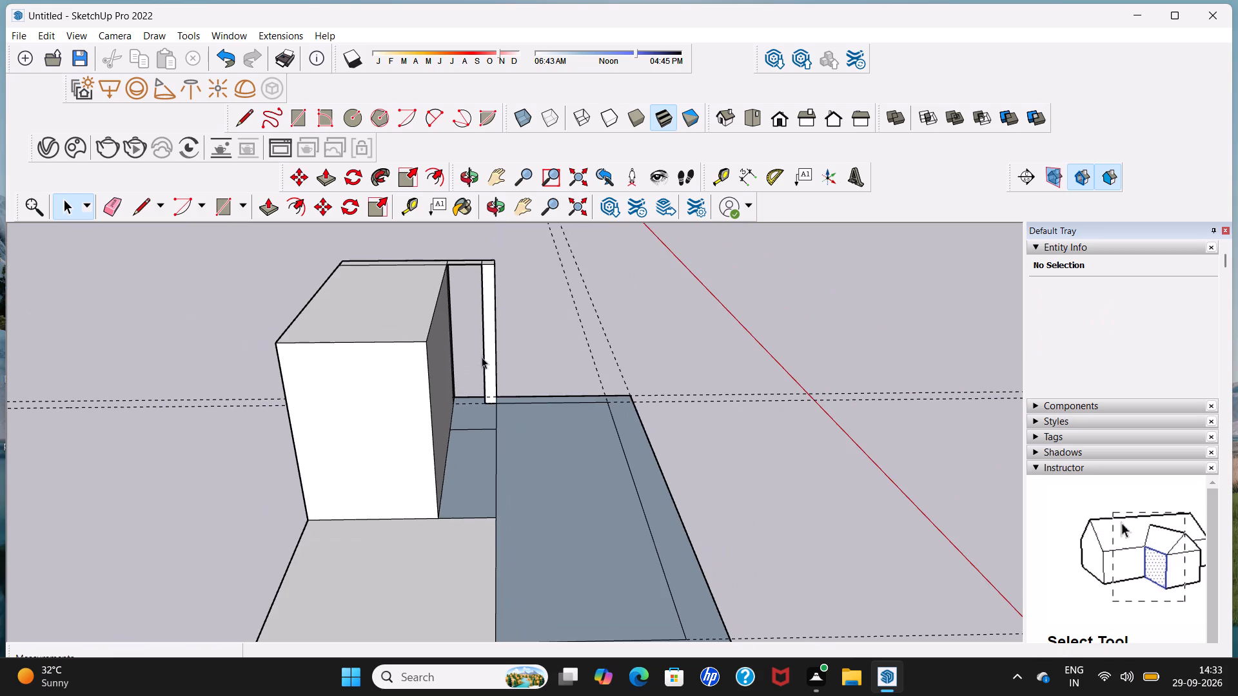
{"action": "middle_click_drag", "start_coordinate": [483, 357], "coordinate": [210, 432]}
{"action": "middle_click_drag", "start_coordinate": [639, 358], "coordinate": [615, 371]}
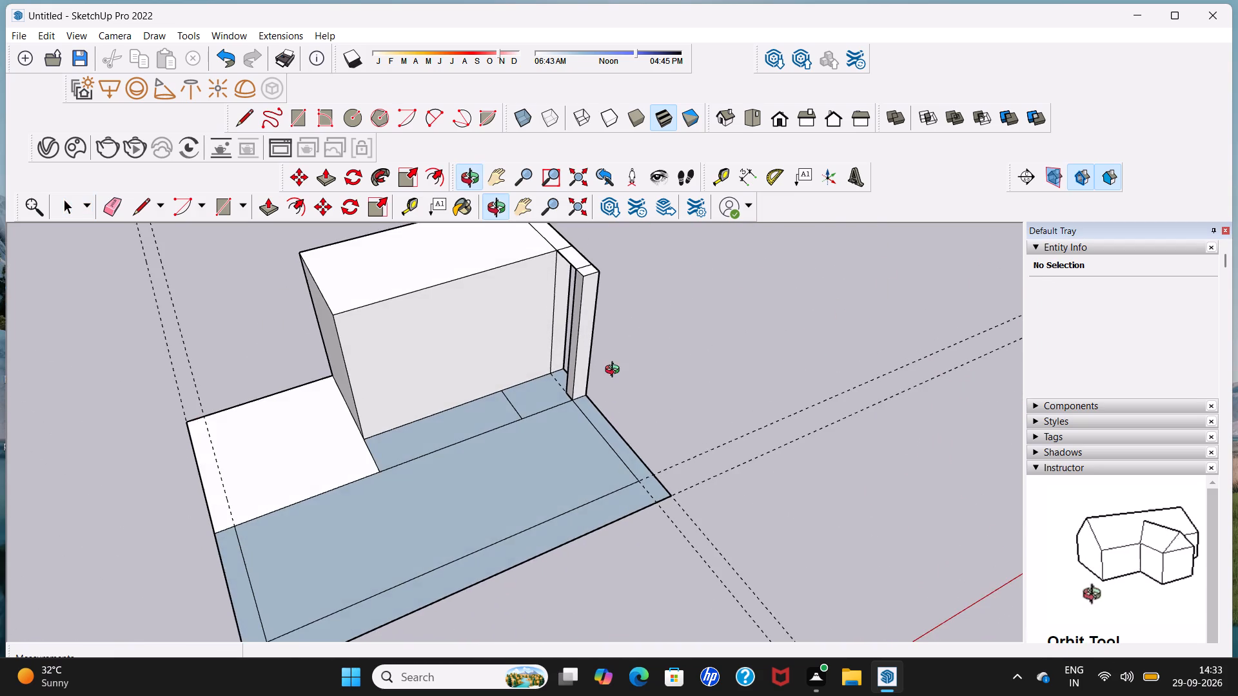
{"action": "middle_click_drag", "start_coordinate": [615, 371], "coordinate": [614, 372]}
{"action": "scroll", "coordinate": [561, 398], "scroll_direction": "up", "scroll_amount": 4}
{"action": "scroll", "coordinate": [551, 382], "scroll_direction": "down", "scroll_amount": 7}
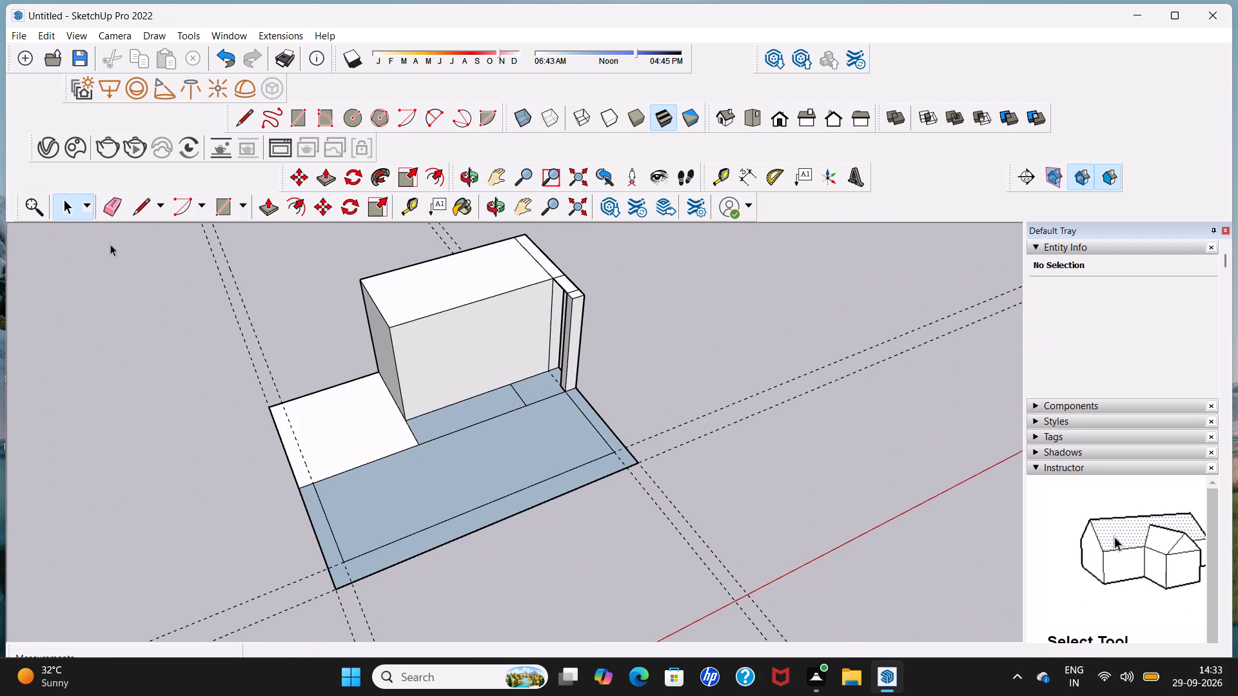
{"action": "left_click", "coordinate": [113, 211]}
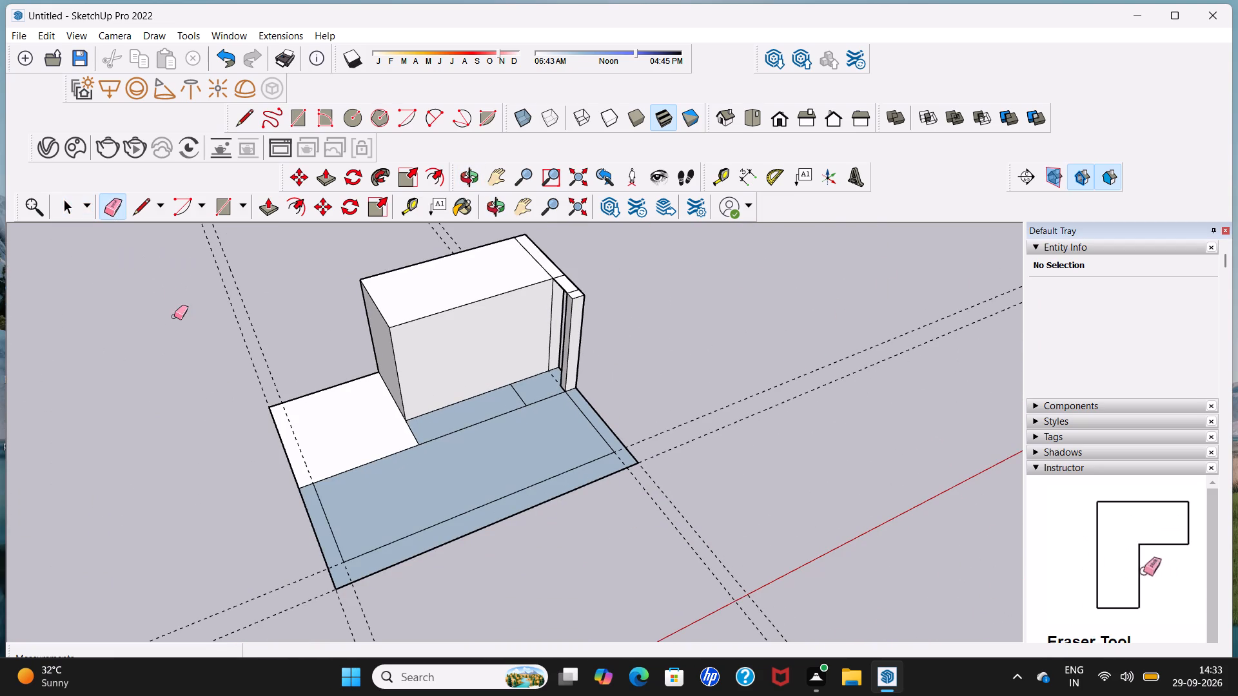
{"action": "left_click_drag", "start_coordinate": [174, 316], "coordinate": [264, 284]}
{"action": "left_click_drag", "start_coordinate": [675, 362], "coordinate": [671, 556]}
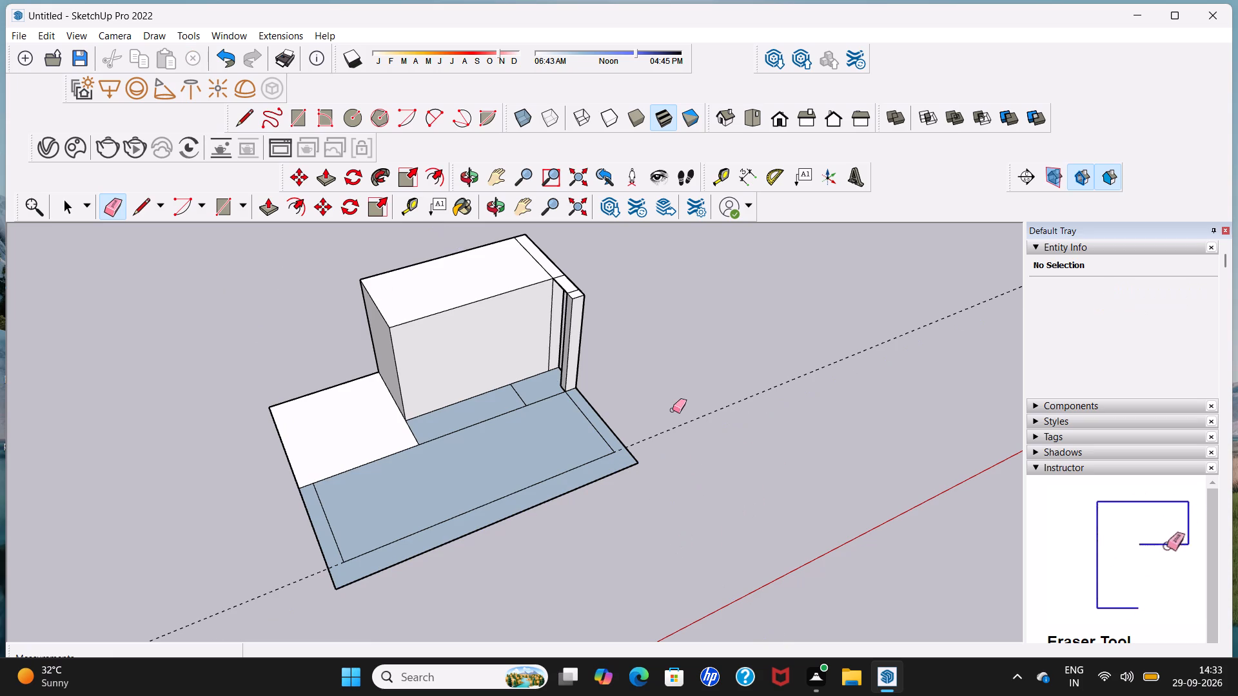
{"action": "left_click_drag", "start_coordinate": [671, 402], "coordinate": [718, 481]}
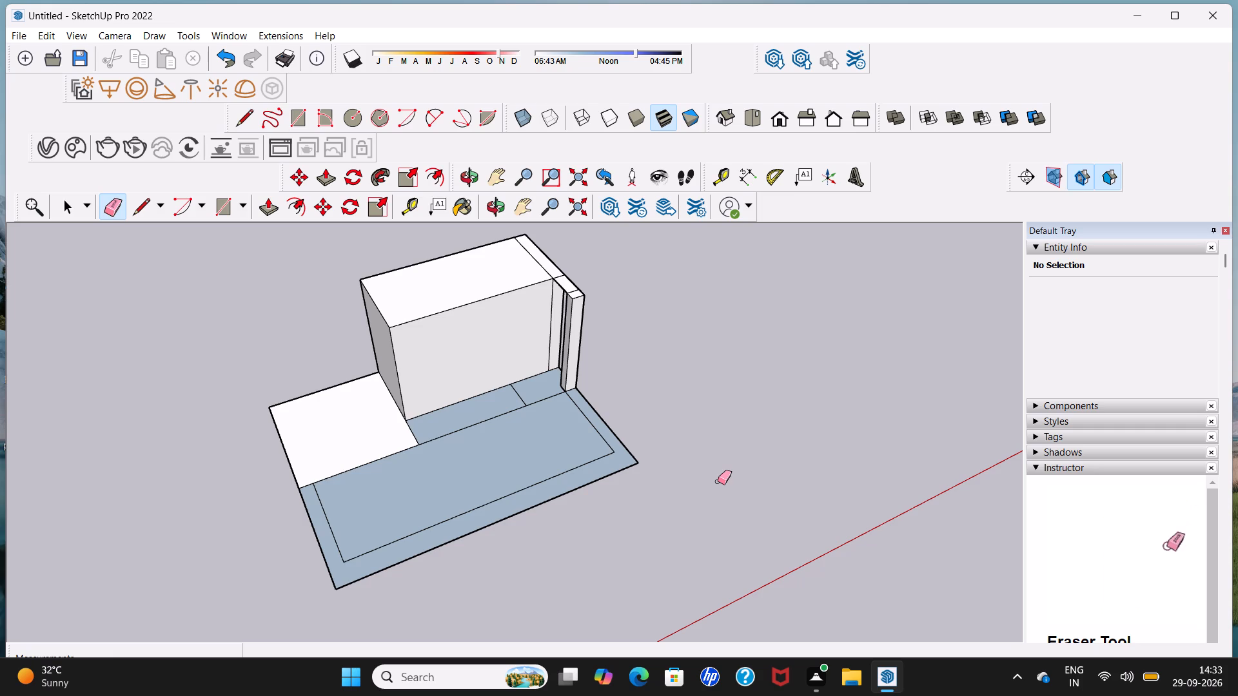
{"action": "key", "text": "space"}
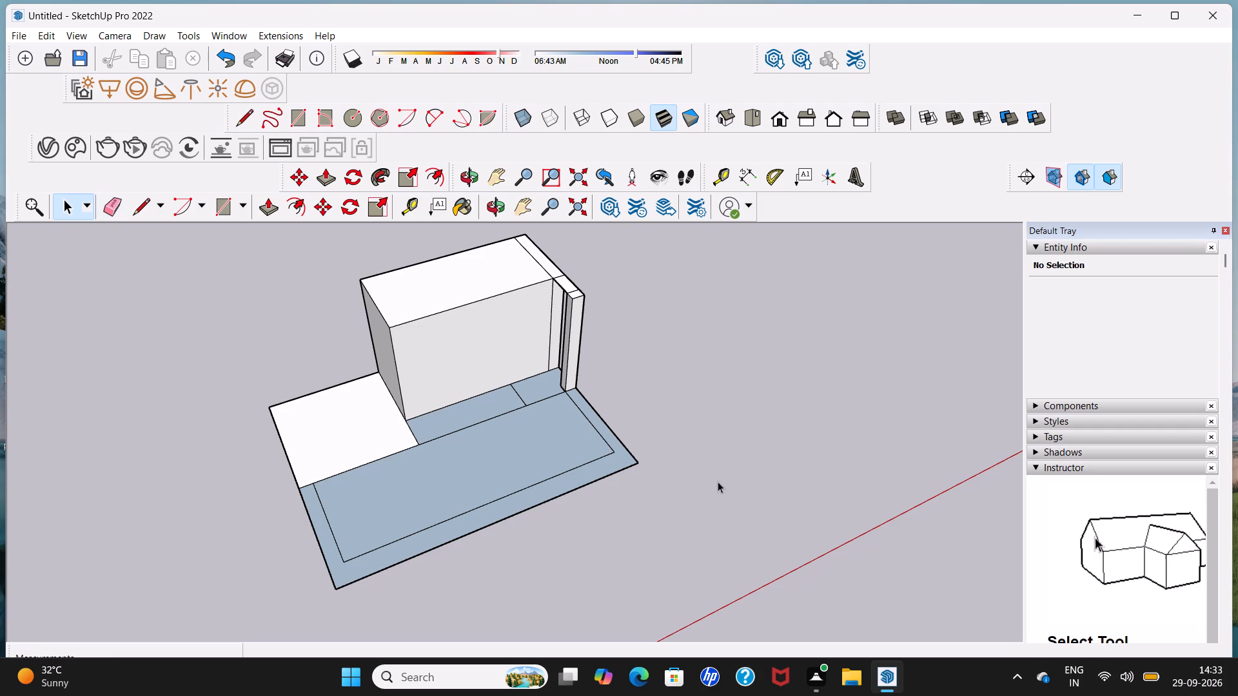
Delete the leftover floor lines in front of the block: both segments of the long line and the short cross line.
{"action": "middle_click_drag", "start_coordinate": [696, 490], "coordinate": [613, 523]}
{"action": "scroll", "coordinate": [564, 464], "scroll_direction": "up", "scroll_amount": 3}
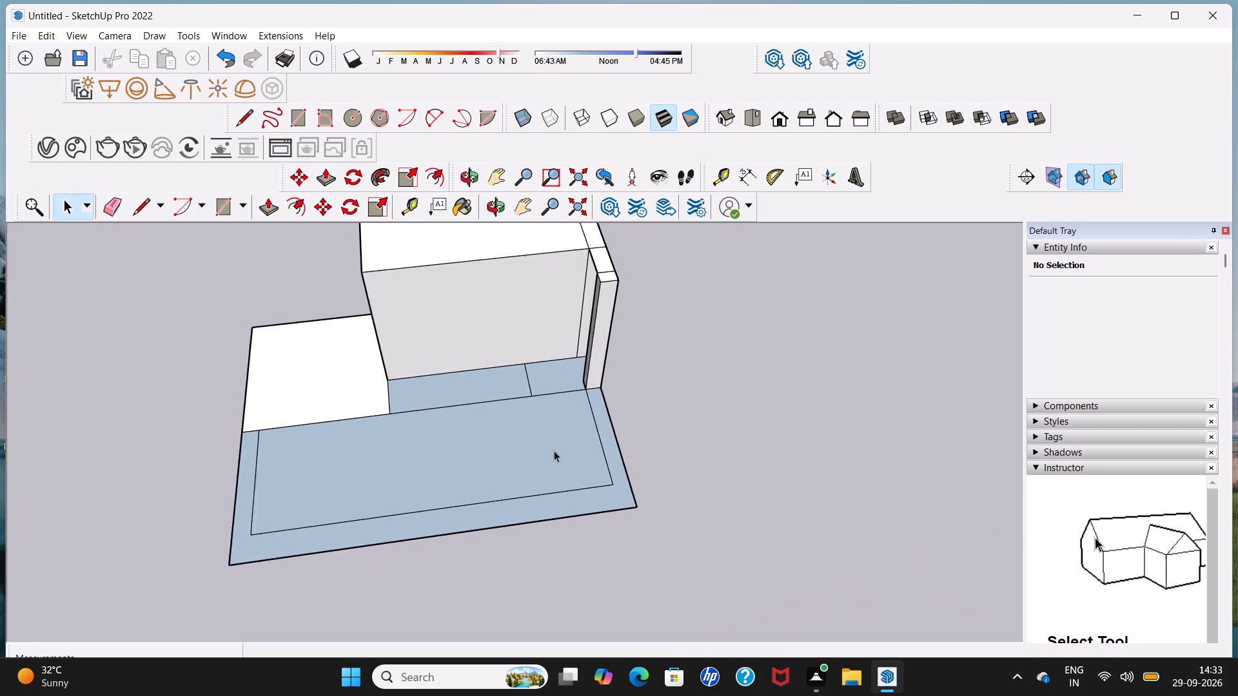
{"action": "scroll", "coordinate": [554, 450], "scroll_direction": "up", "scroll_amount": 2}
{"action": "middle_click_drag", "start_coordinate": [550, 441], "coordinate": [545, 389]}
{"action": "scroll", "coordinate": [542, 380], "scroll_direction": "down", "scroll_amount": 6}
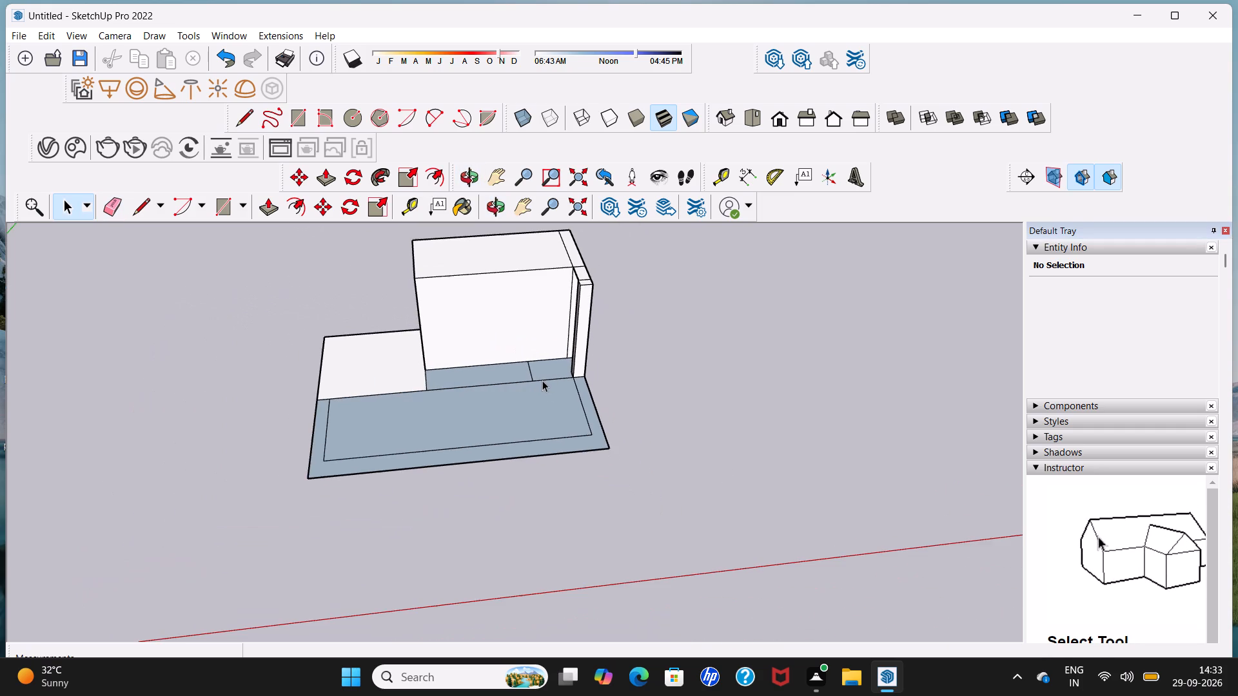
{"action": "middle_click_drag", "start_coordinate": [542, 380], "coordinate": [554, 445]}
{"action": "scroll", "coordinate": [544, 423], "scroll_direction": "up", "scroll_amount": 6}
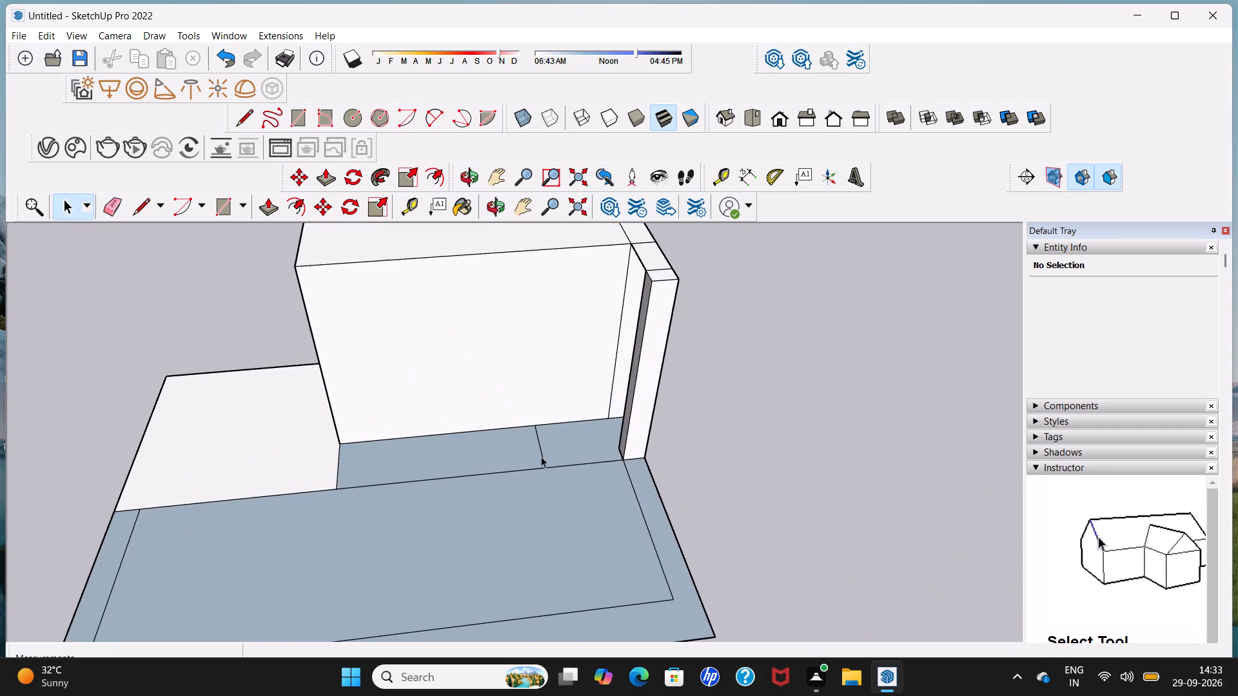
{"action": "left_click", "coordinate": [544, 466]}
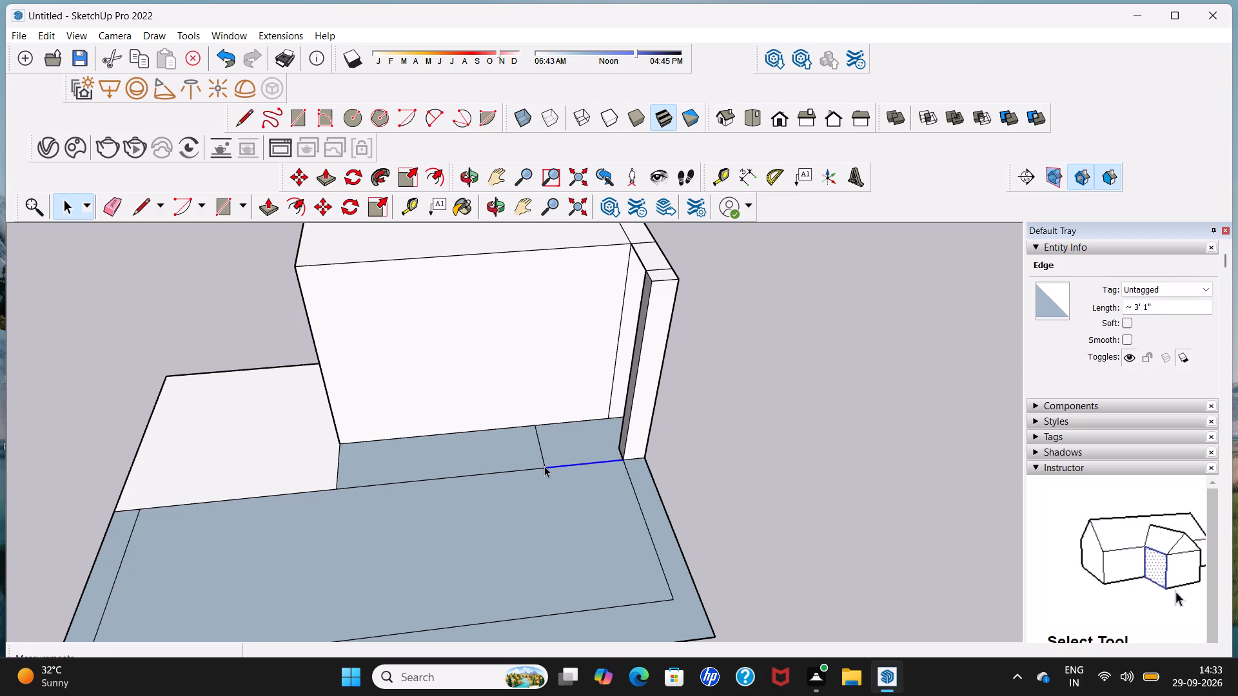
{"action": "key", "text": "Delete"}
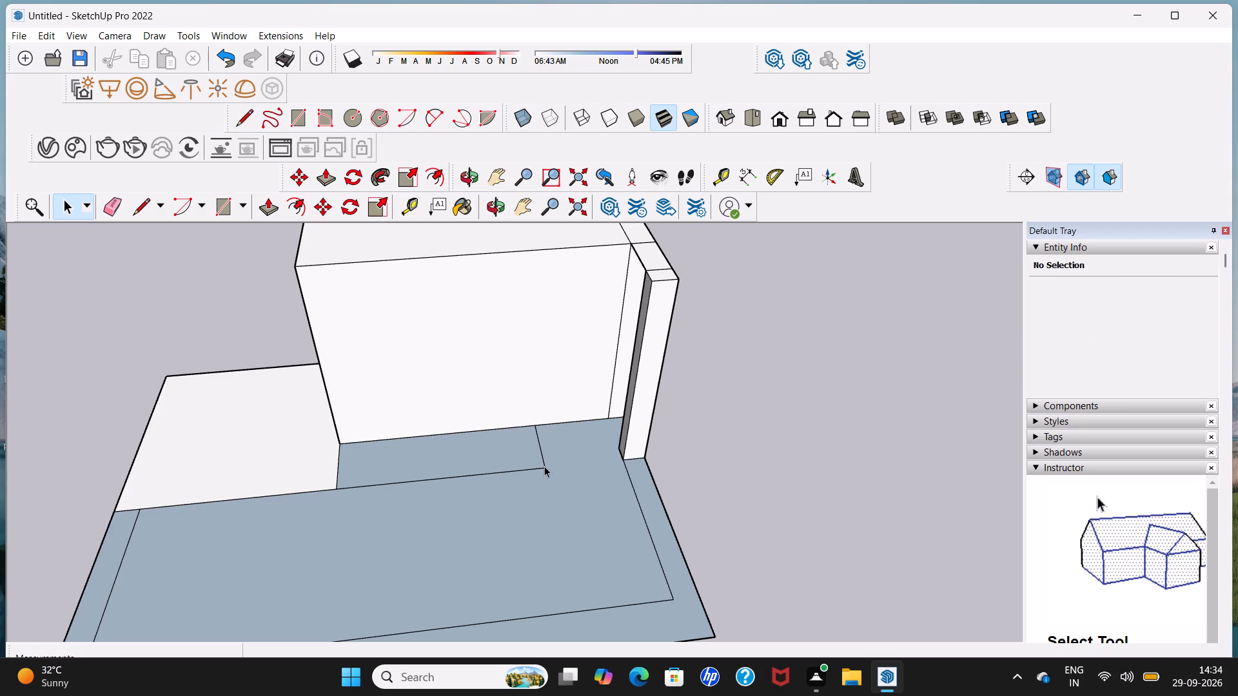
{"action": "left_click", "coordinate": [544, 466]}
{"action": "key", "text": "Delete"}
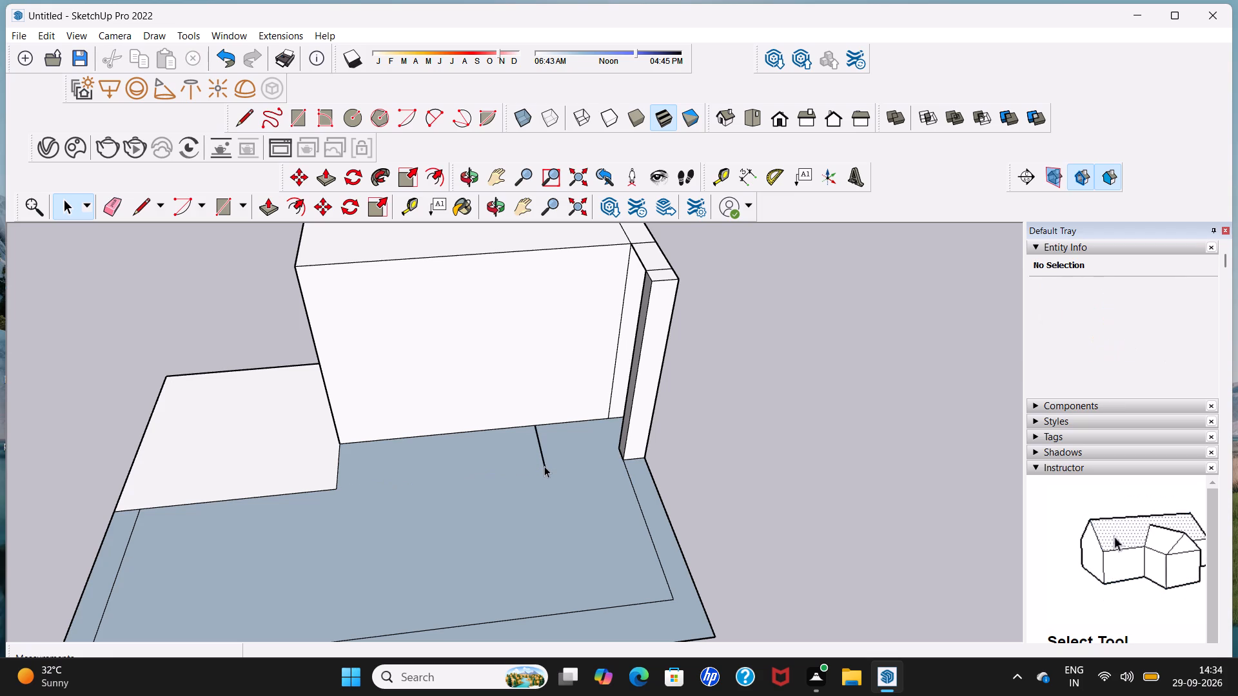
{"action": "left_click", "coordinate": [544, 466]}
{"action": "key", "text": "Delete"}
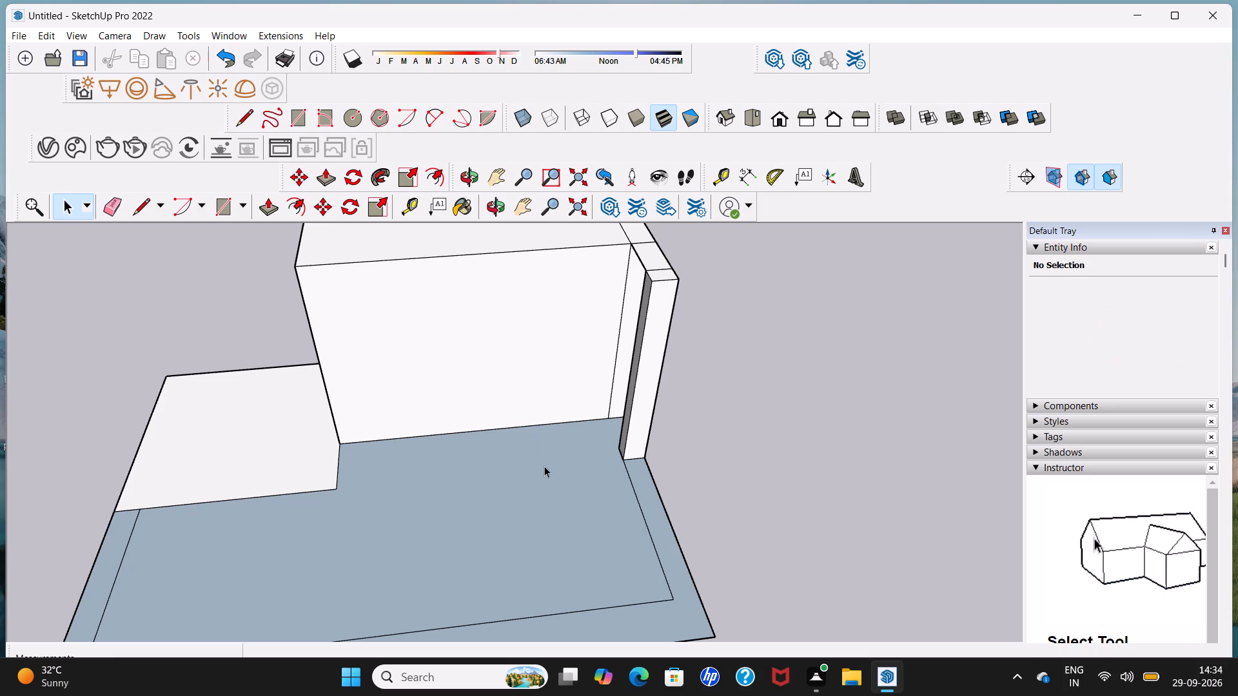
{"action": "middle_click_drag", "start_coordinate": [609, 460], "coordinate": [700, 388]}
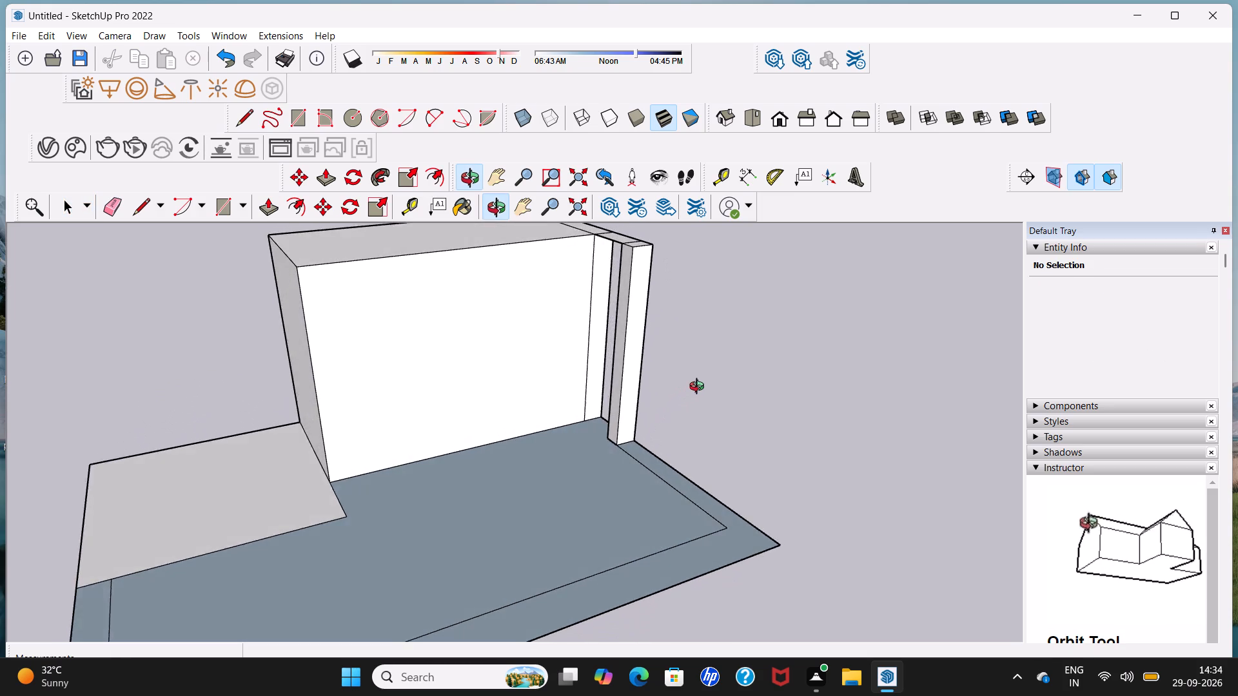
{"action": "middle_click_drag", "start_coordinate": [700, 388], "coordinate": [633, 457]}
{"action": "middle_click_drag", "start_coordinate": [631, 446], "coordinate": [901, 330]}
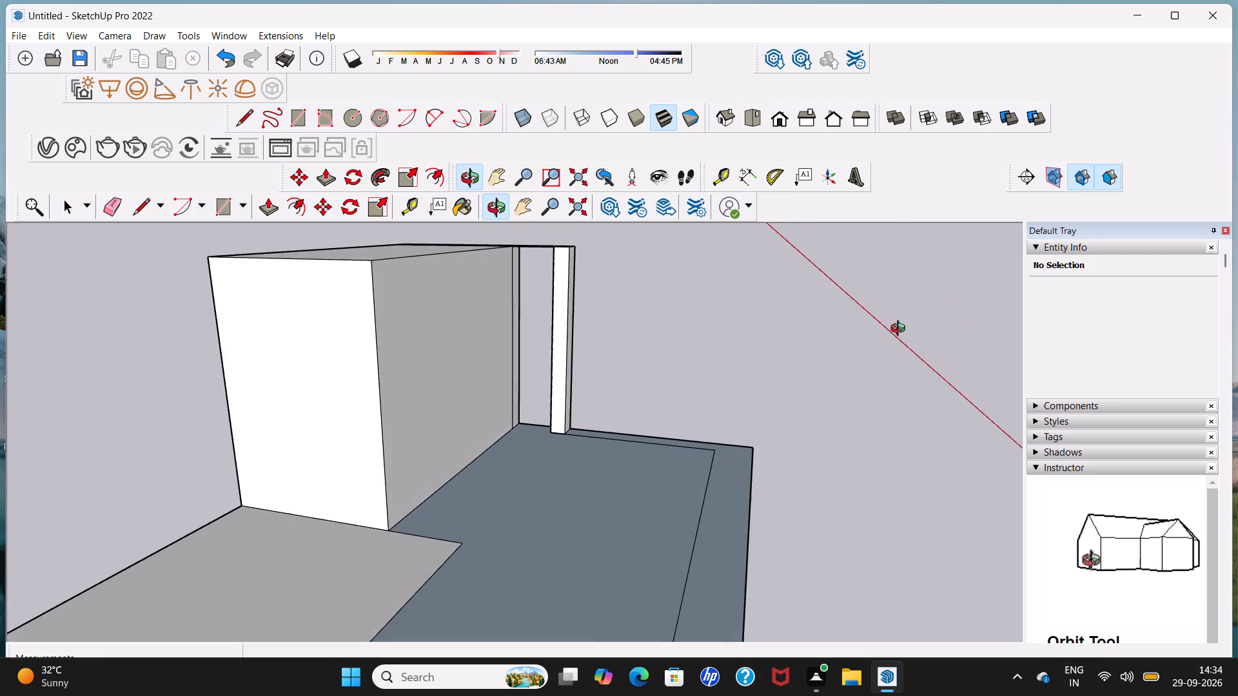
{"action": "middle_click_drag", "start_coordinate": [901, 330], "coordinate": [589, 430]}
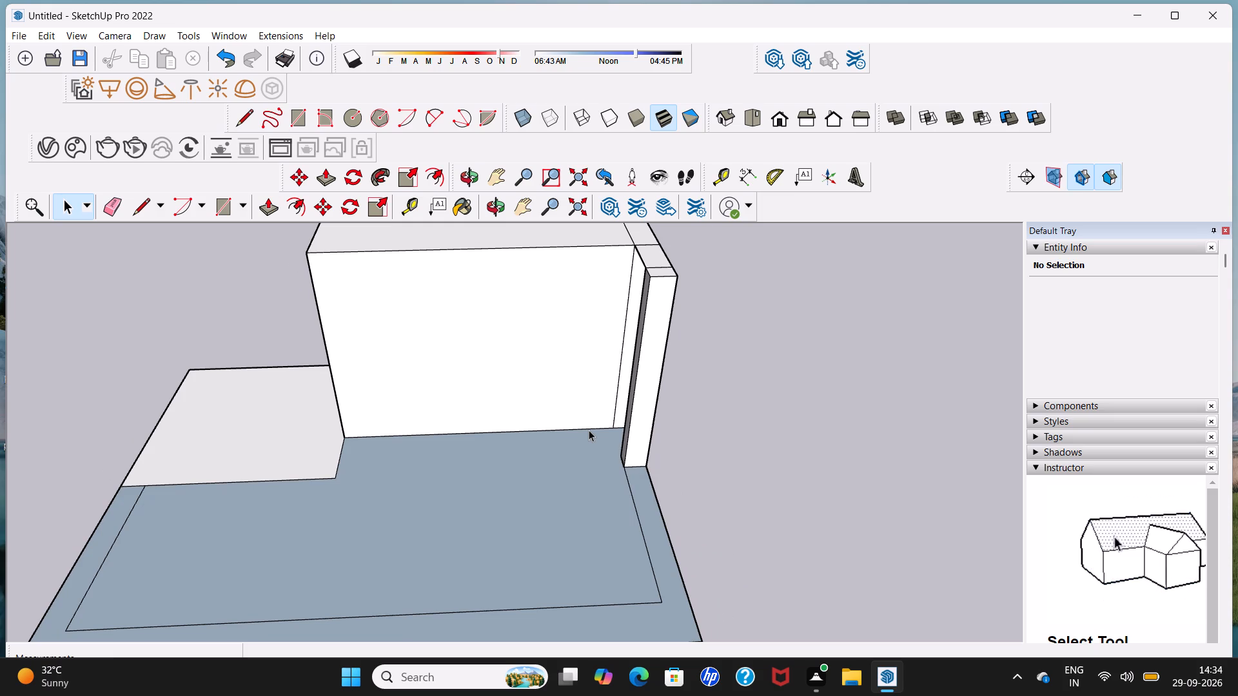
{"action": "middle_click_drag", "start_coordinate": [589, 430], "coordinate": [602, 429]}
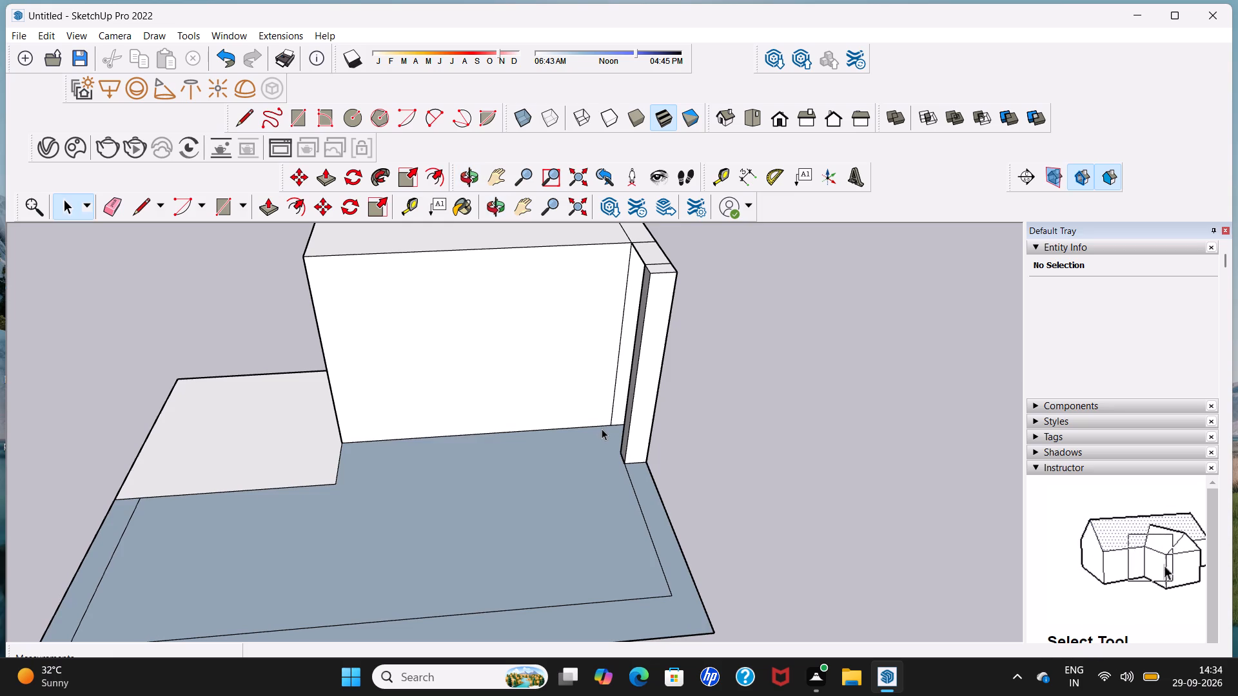
Draw a line about 6' 11" across the block's top near the pillar end and continue it 10' down the front face.
{"action": "scroll", "coordinate": [602, 429], "scroll_direction": "down", "scroll_amount": 4}
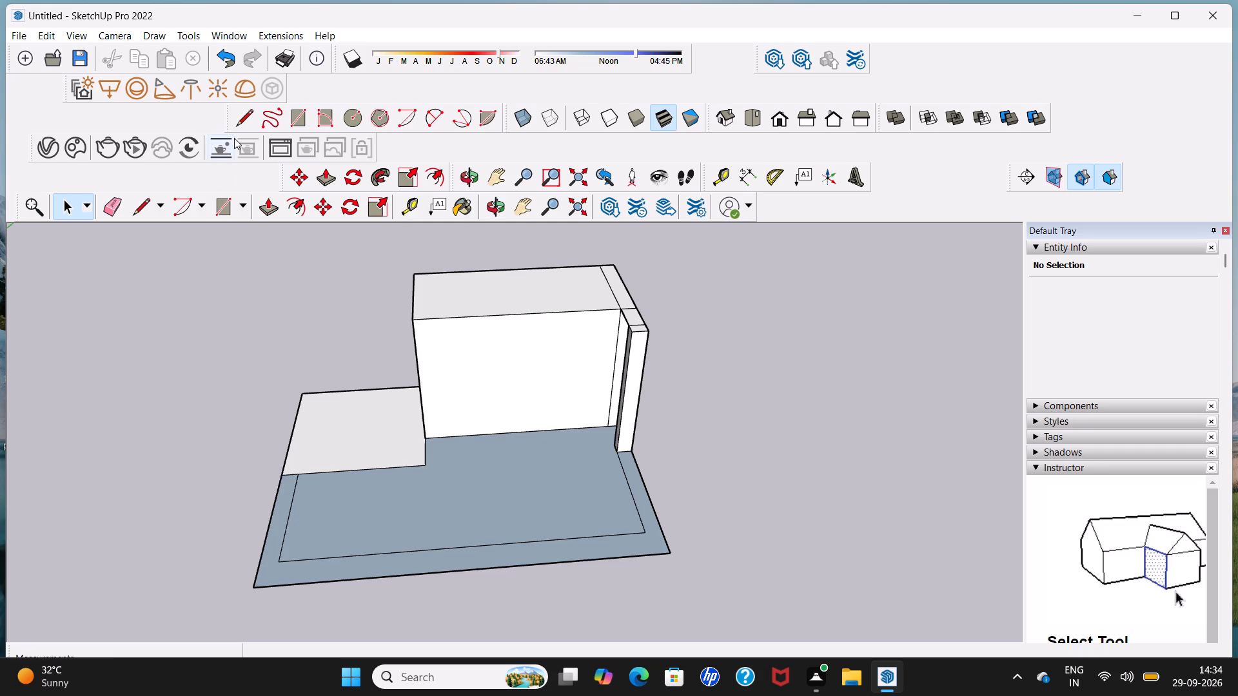
{"action": "left_click", "coordinate": [246, 118]}
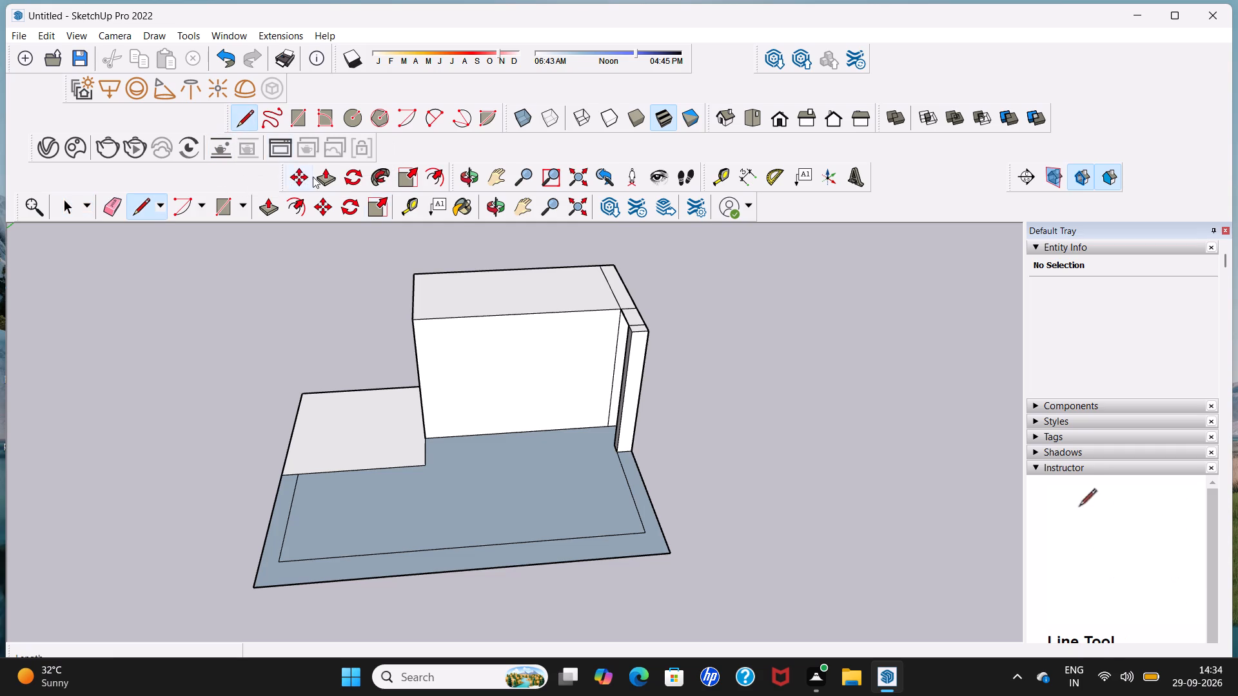
{"action": "left_click", "coordinate": [562, 267]}
{"action": "left_click", "coordinate": [581, 316]}
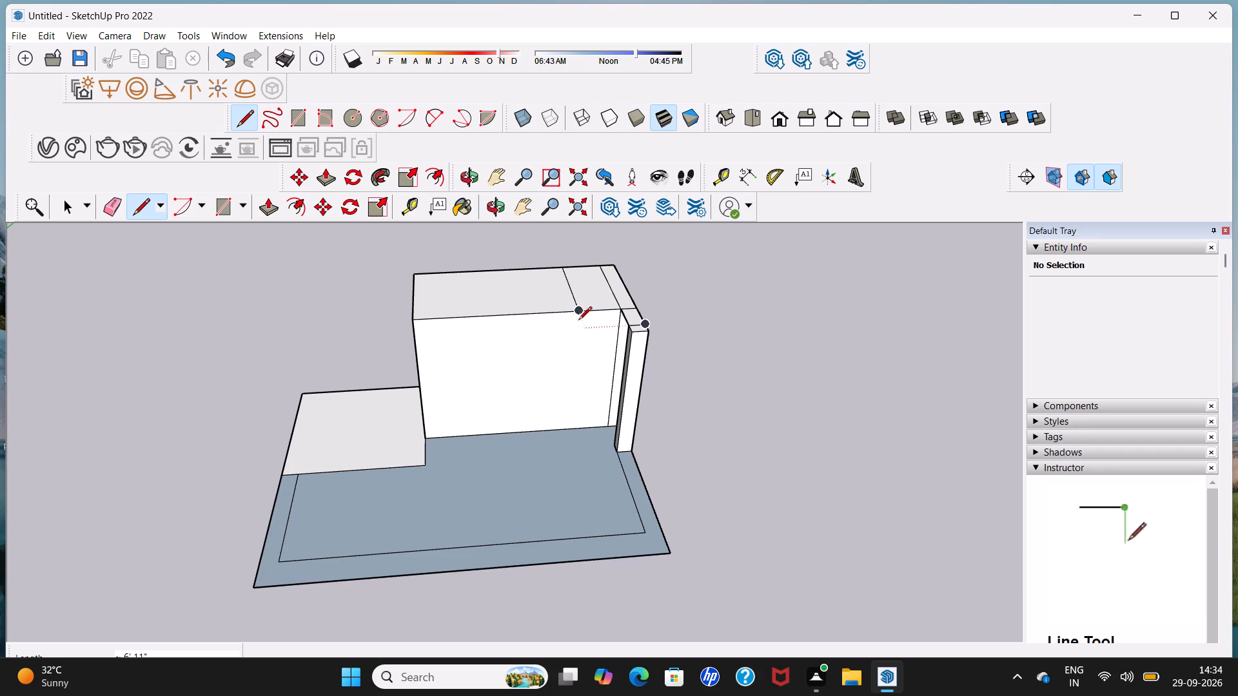
{"action": "left_click", "coordinate": [578, 313]}
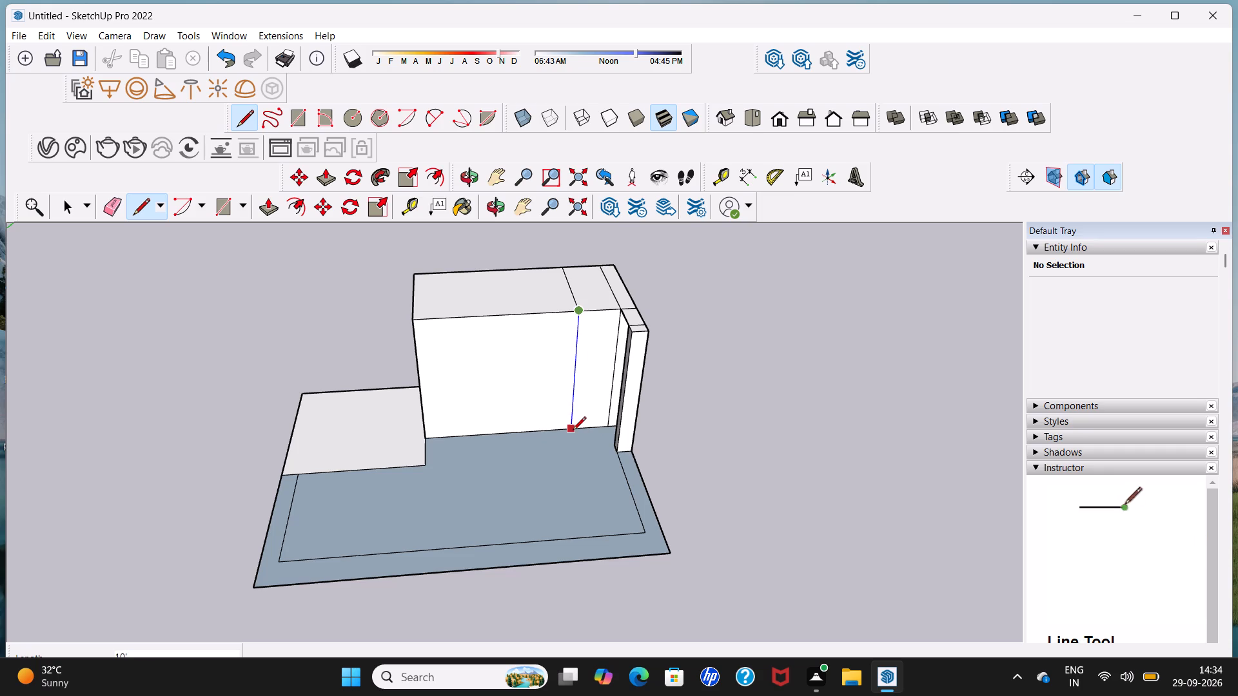
{"action": "left_click", "coordinate": [573, 431]}
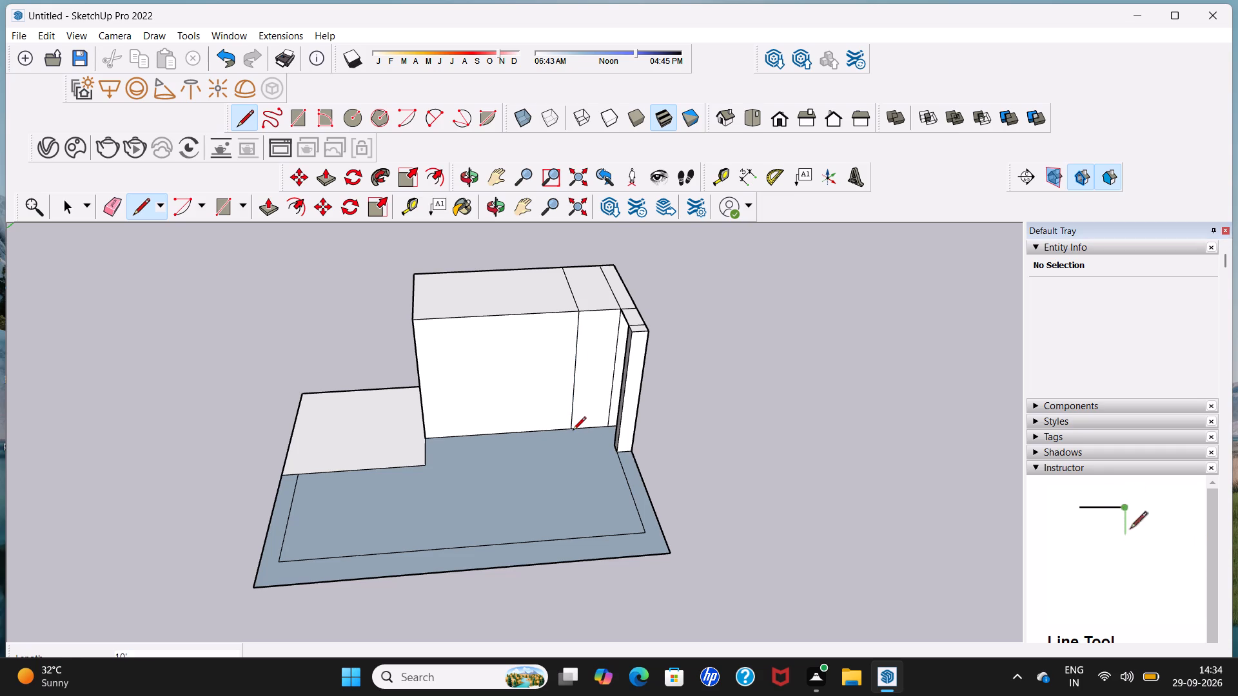
{"action": "key", "text": "space"}
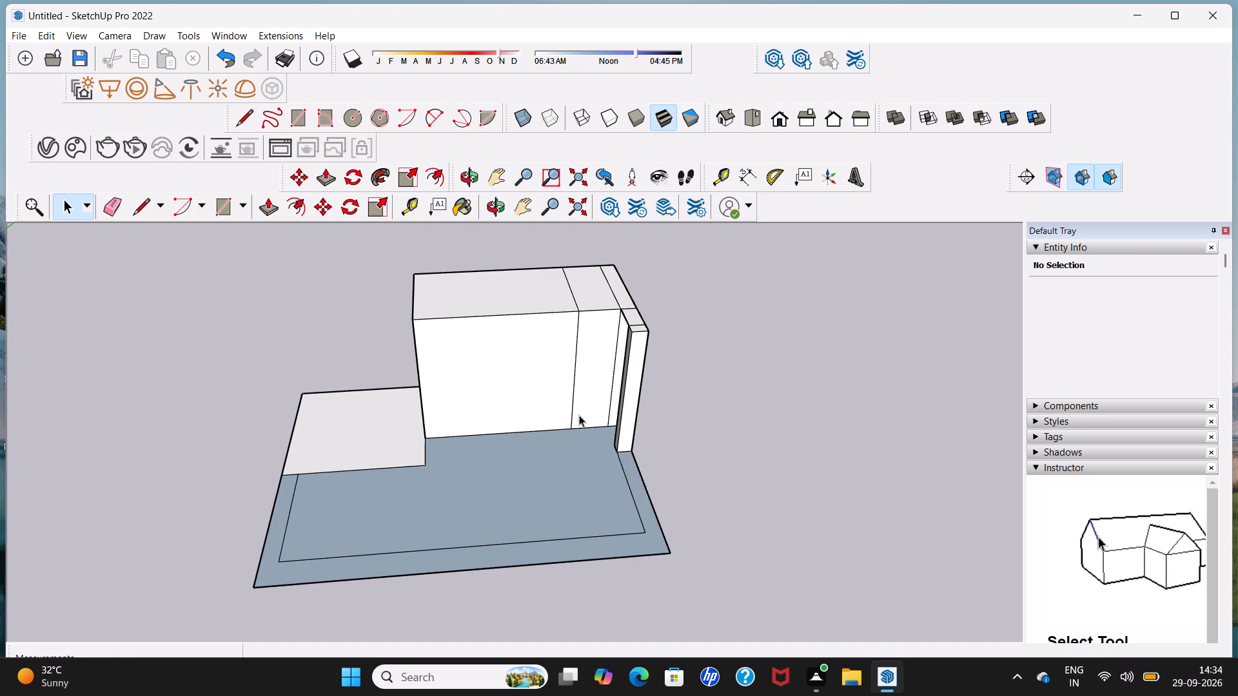
Delete the inner and outer side lines of the front border strip on the pillar side.
{"action": "left_click", "coordinate": [627, 480]}
{"action": "key", "text": "Delete"}
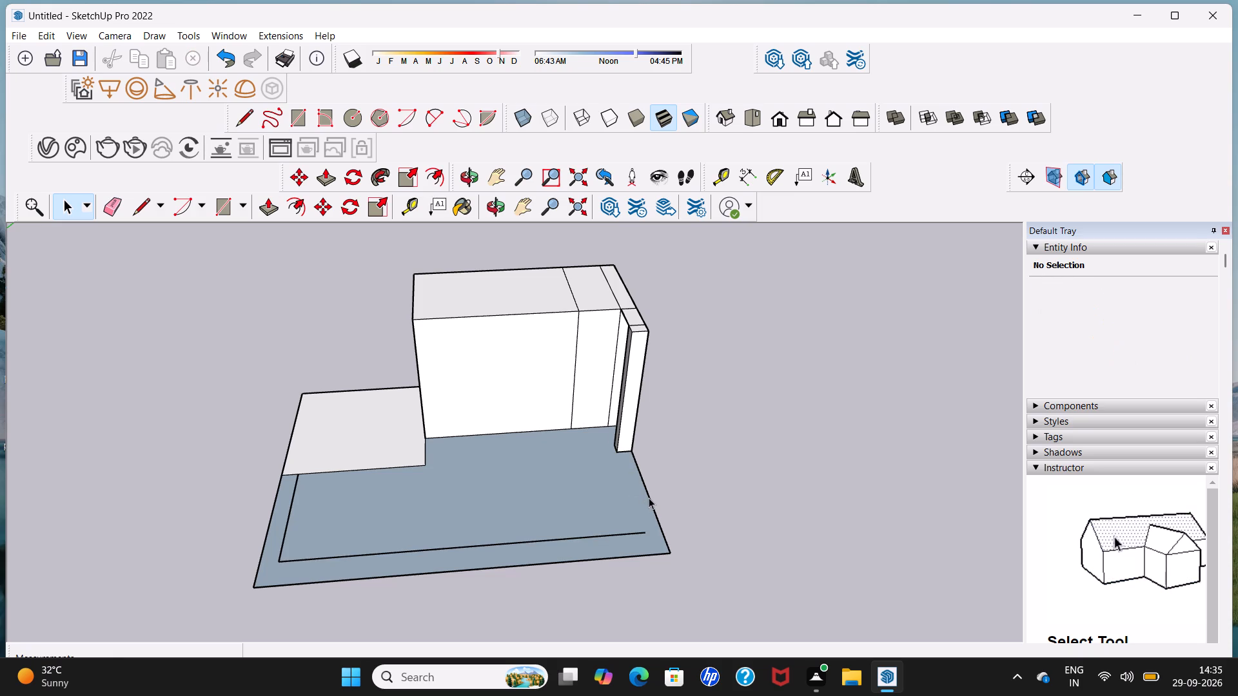
{"action": "left_click", "coordinate": [649, 498]}
{"action": "key", "text": "Delete"}
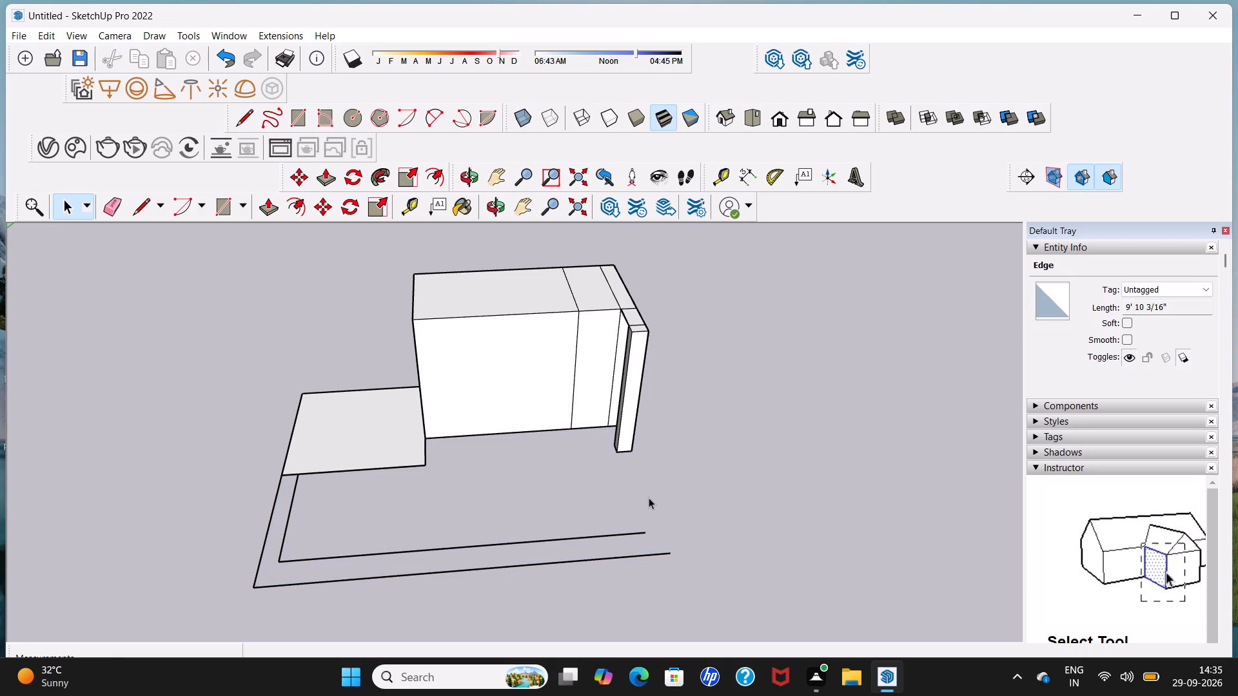
Place two guides parallel to the block's pillar-side base edge, about 1' 10" and 9" outward from it.
{"action": "middle_click_drag", "start_coordinate": [649, 498], "coordinate": [556, 494]}
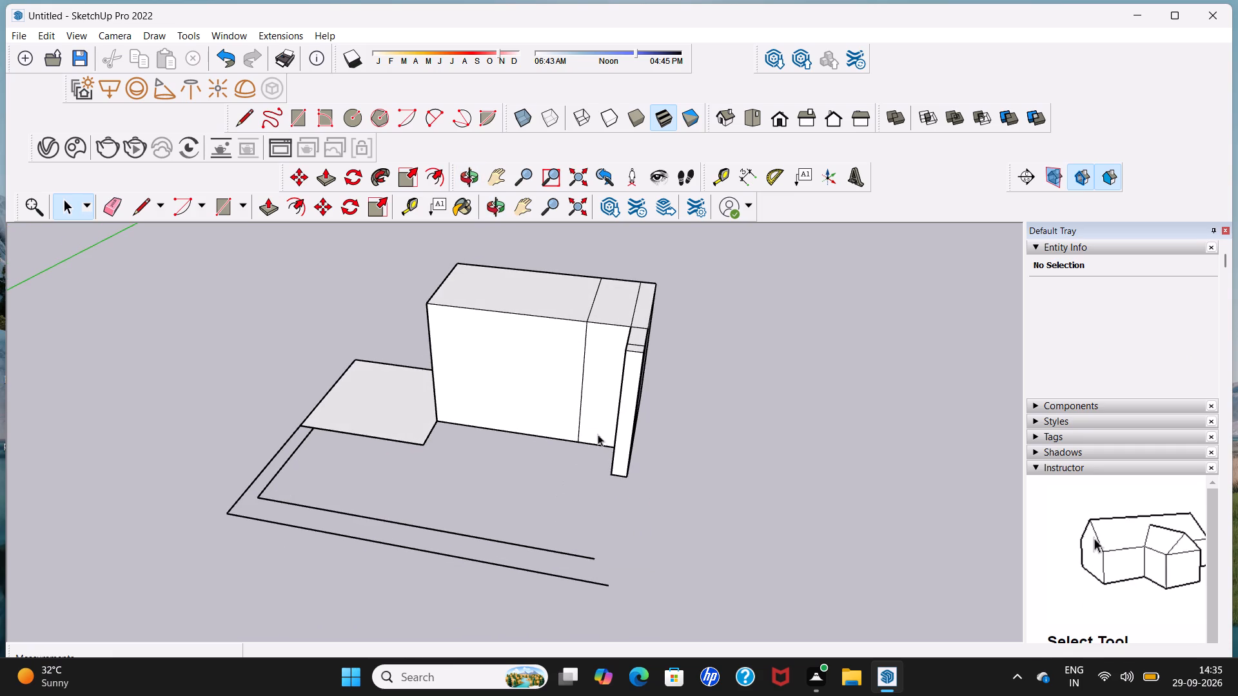
{"action": "left_click", "coordinate": [727, 175]}
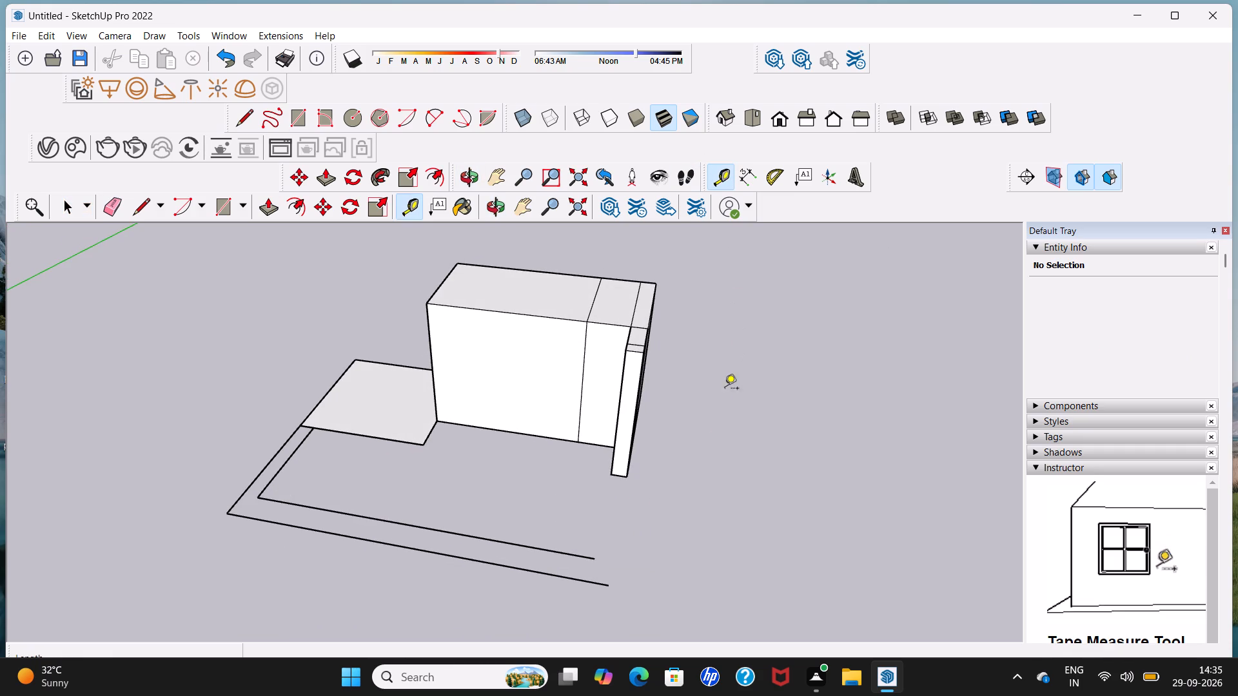
{"action": "middle_click_drag", "start_coordinate": [682, 480], "coordinate": [609, 424]}
{"action": "scroll", "coordinate": [640, 471], "scroll_direction": "up", "scroll_amount": 3}
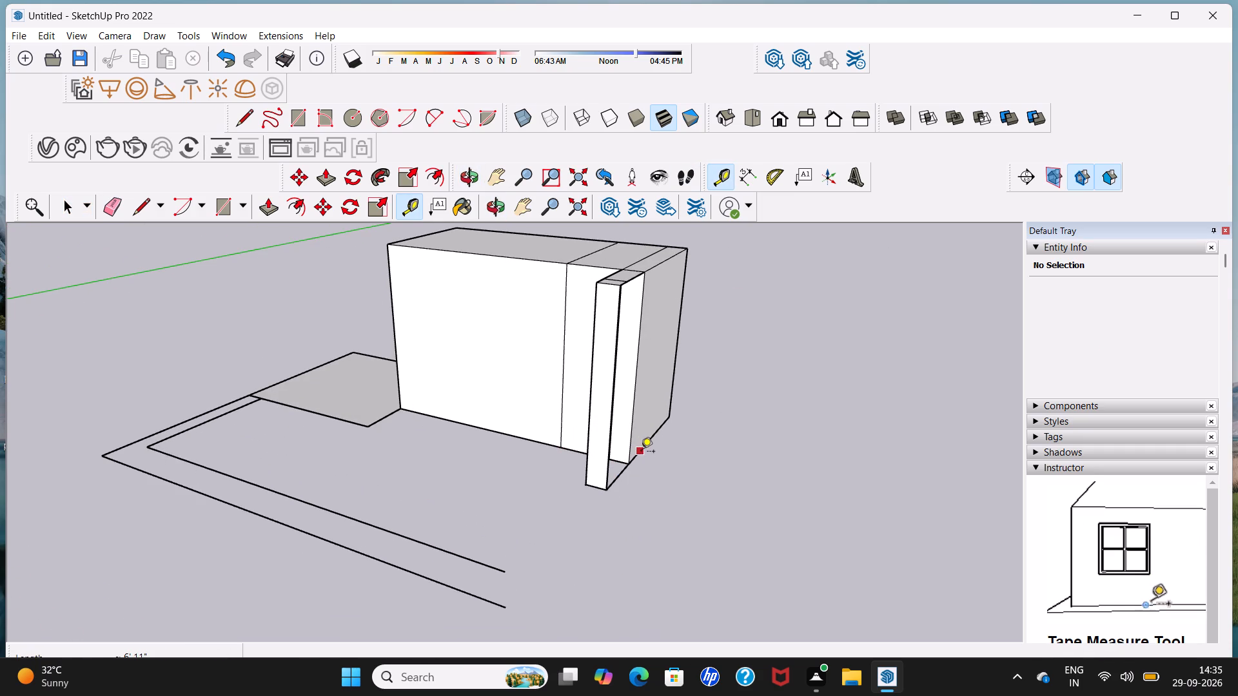
{"action": "left_click", "coordinate": [641, 452]}
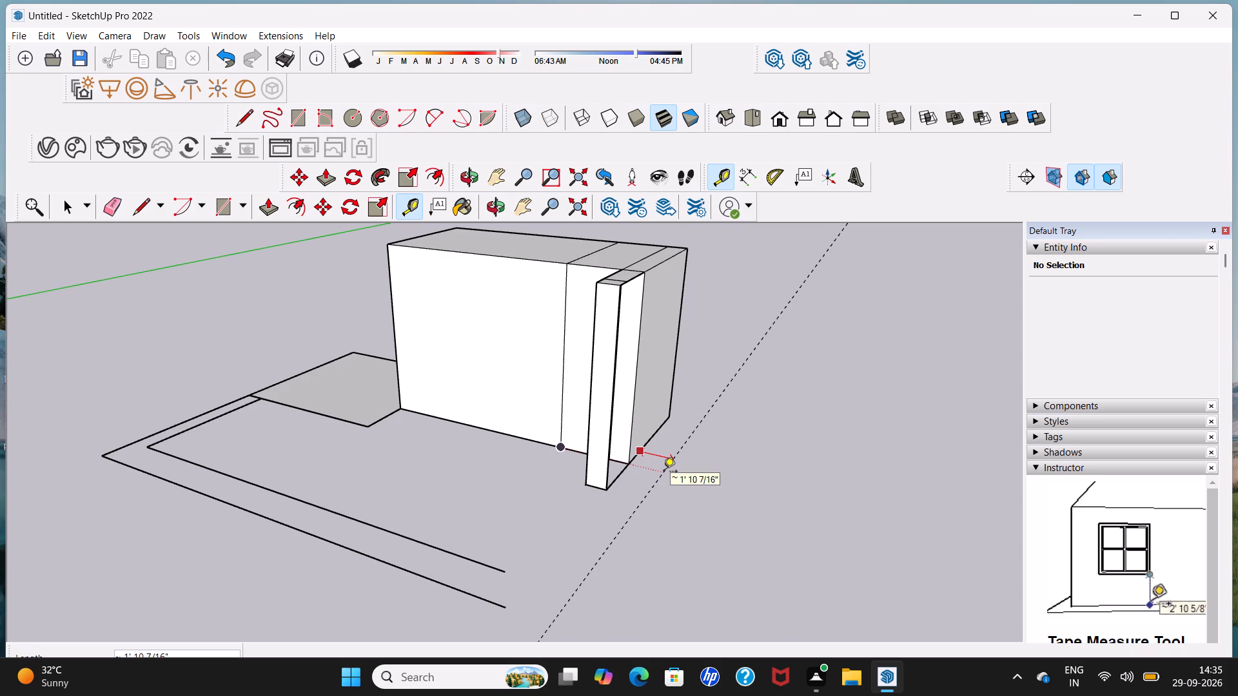
{"action": "left_click", "coordinate": [663, 472]}
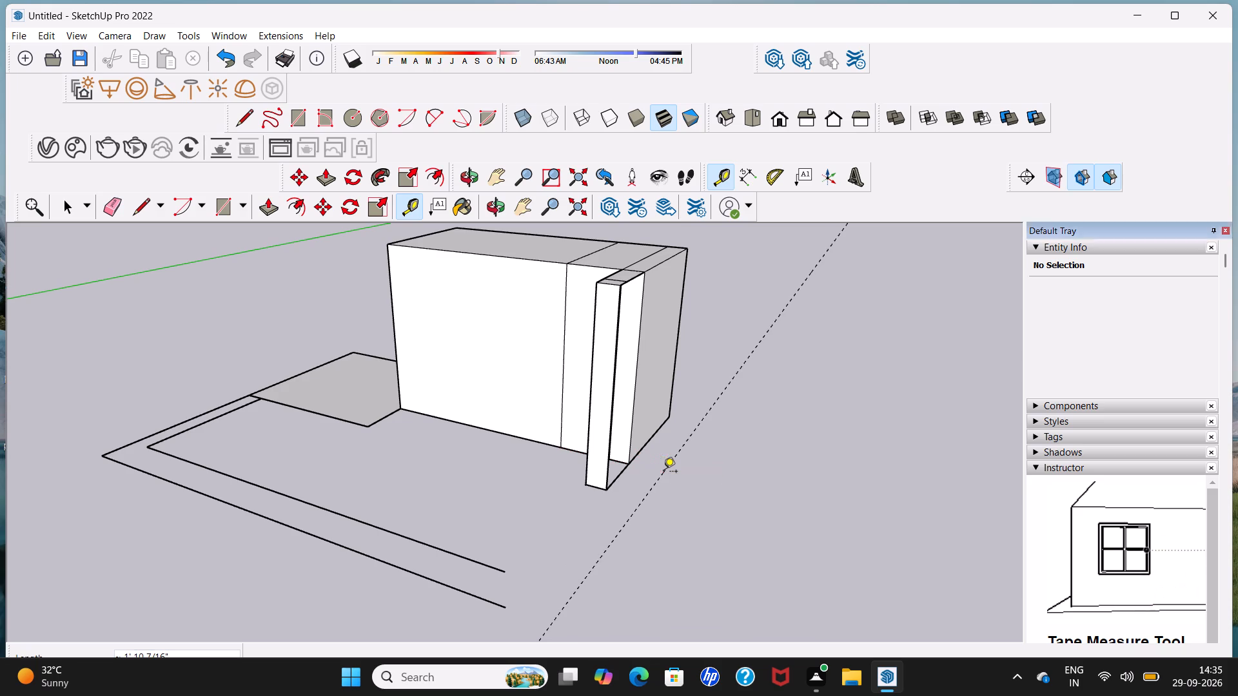
{"action": "left_click", "coordinate": [645, 449]}
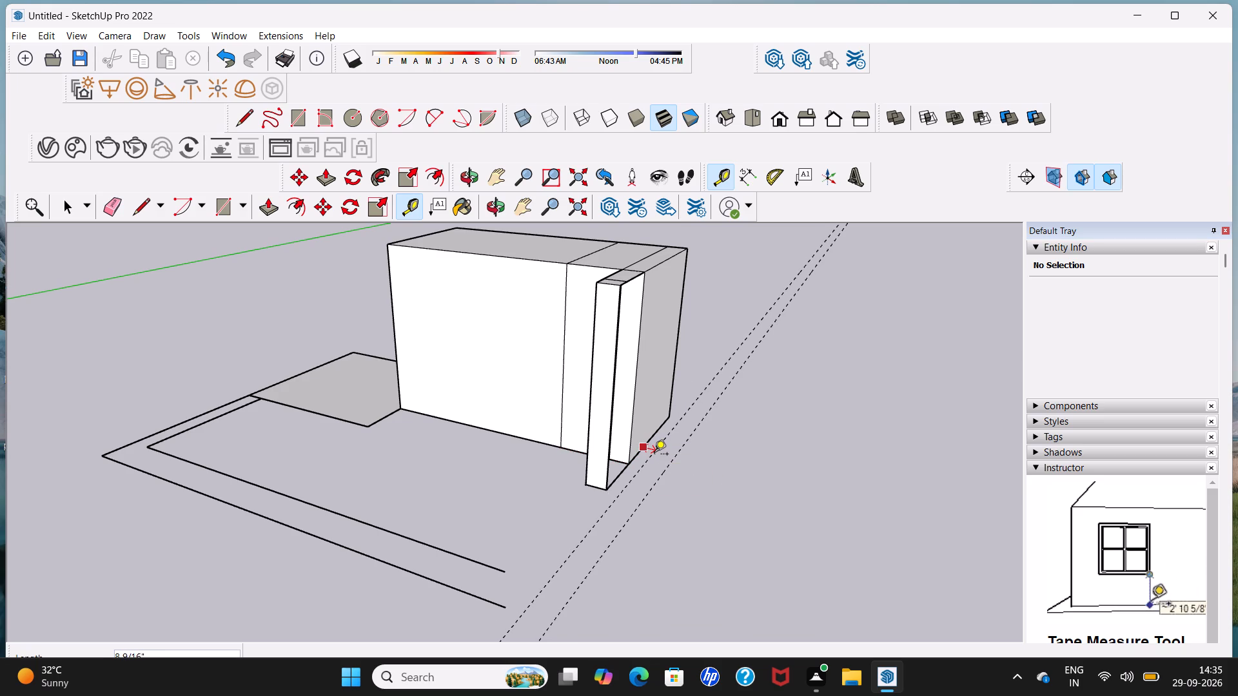
{"action": "left_click", "coordinate": [654, 455]}
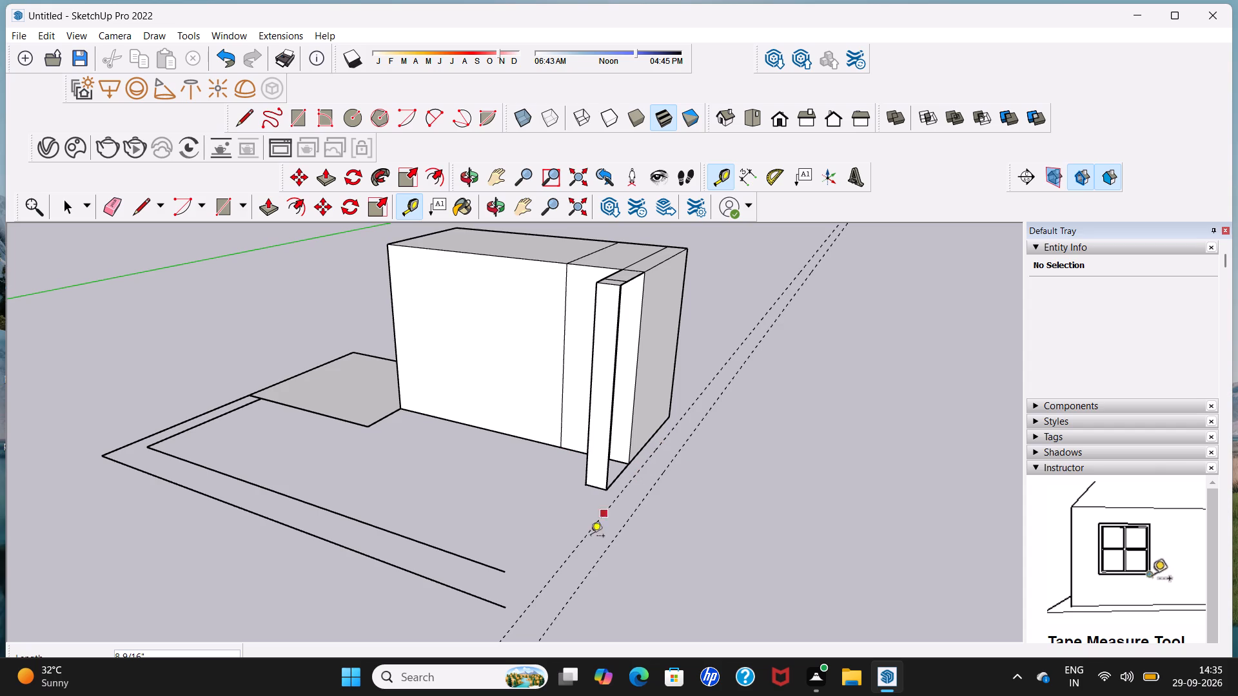
{"action": "key", "text": "space"}
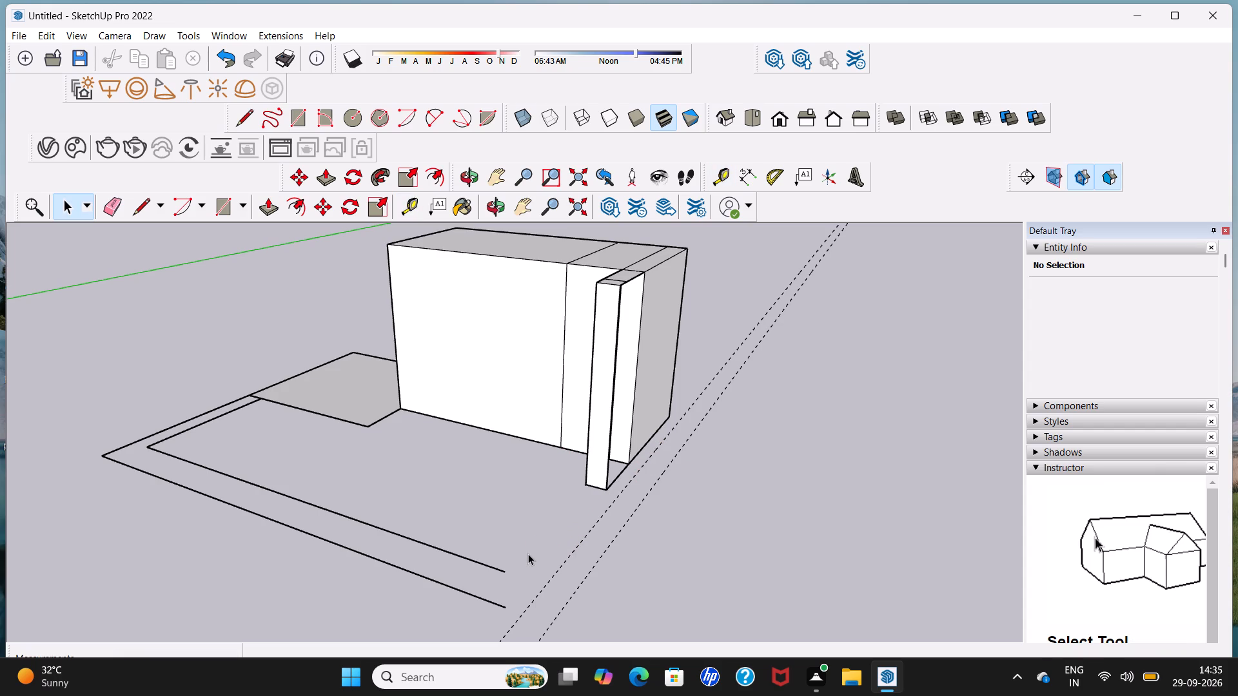
Extend the outer front line about 1' 10" to the outer guide, and draw the outer side line about 20' 10" along it.
{"action": "left_click", "coordinate": [253, 115]}
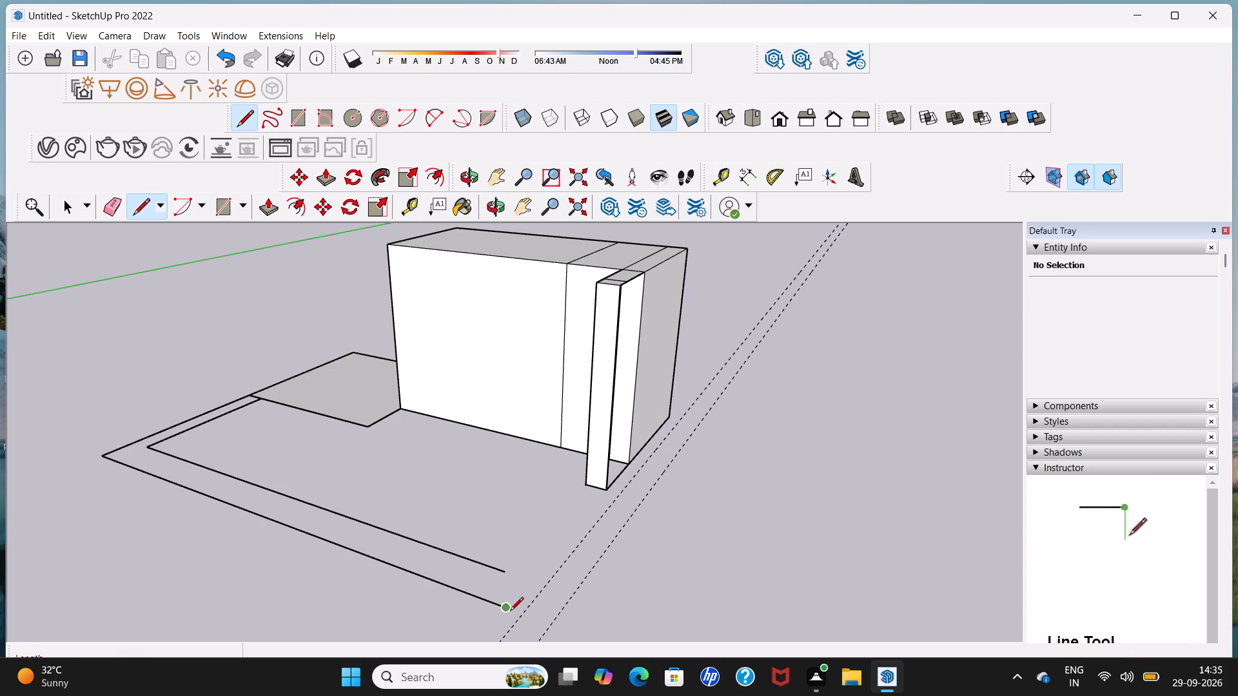
{"action": "left_click", "coordinate": [510, 612]}
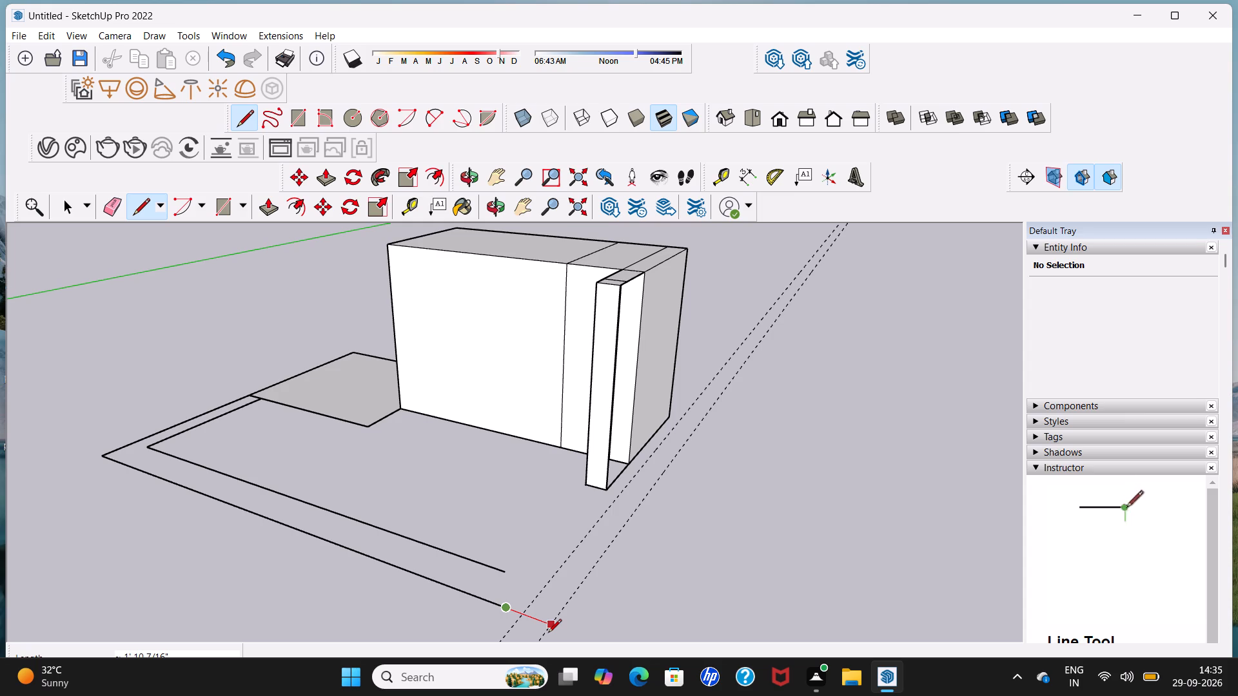
{"action": "left_click", "coordinate": [548, 633]}
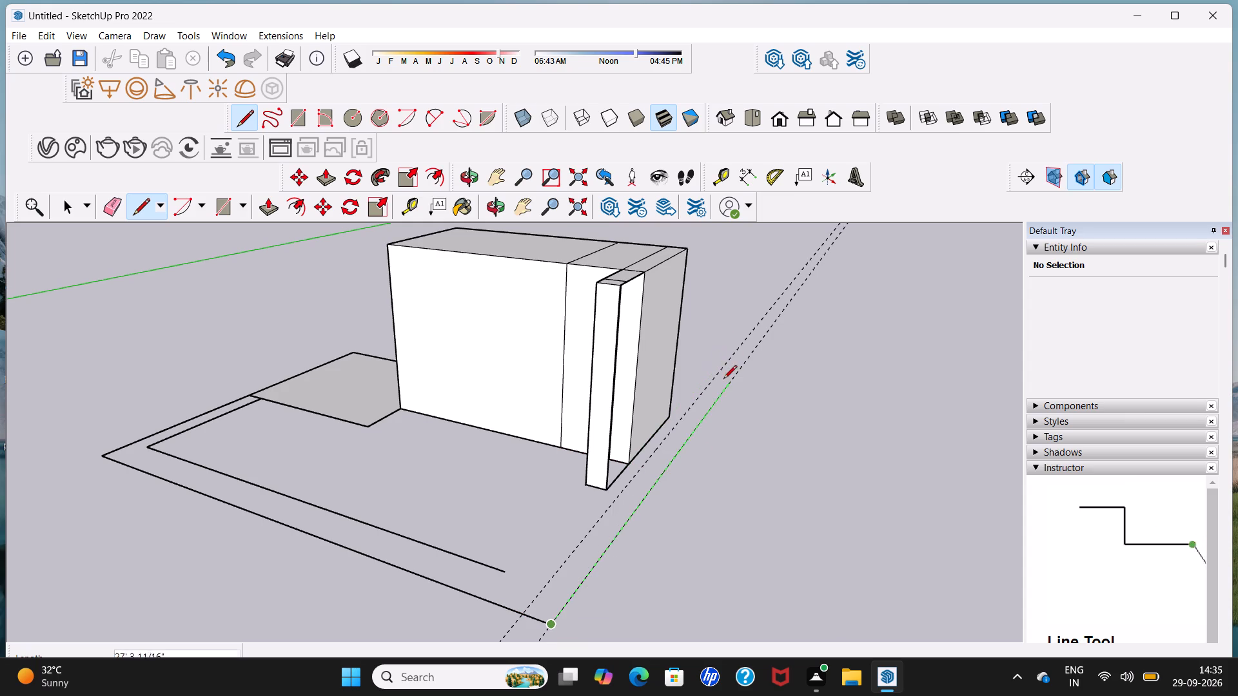
{"action": "left_click", "coordinate": [707, 416]}
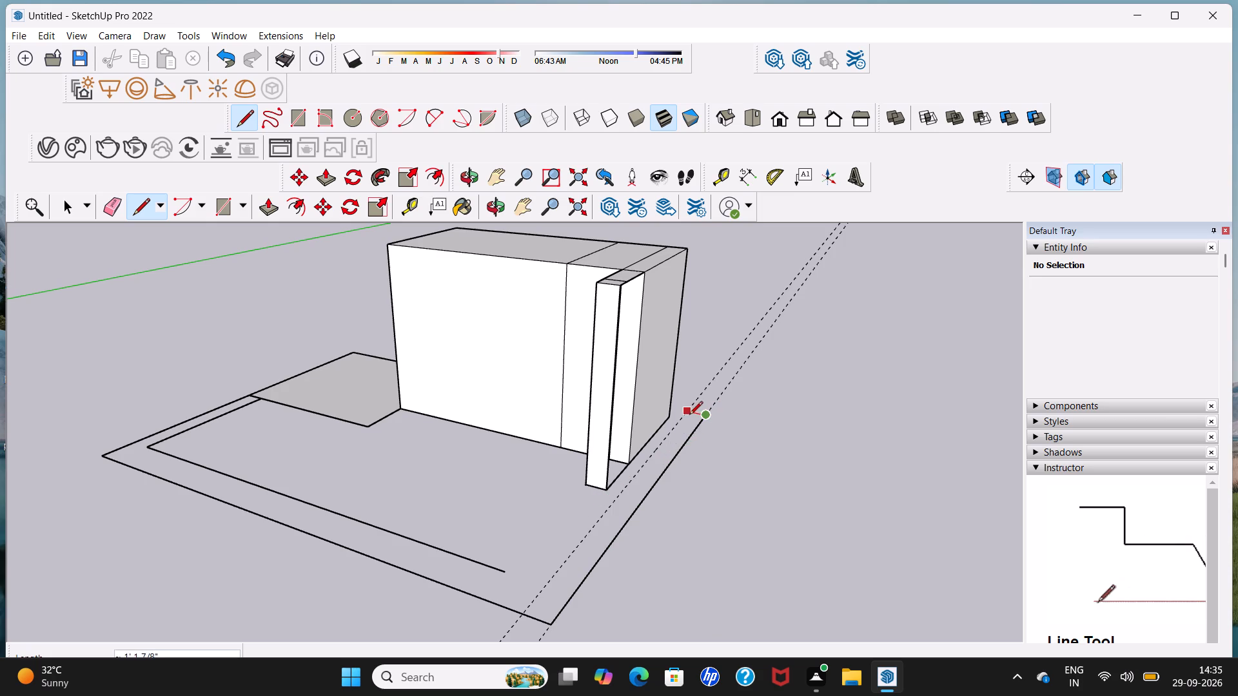
{"action": "scroll", "coordinate": [685, 418], "scroll_direction": "up", "scroll_amount": 12}
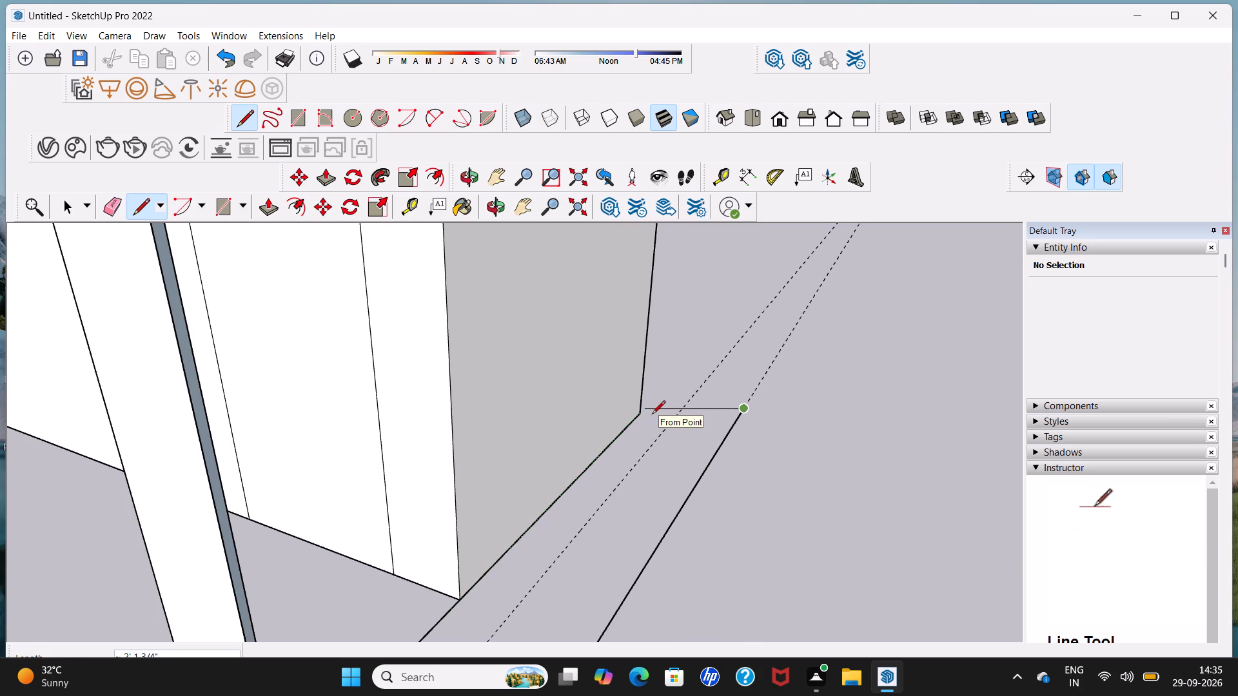
{"action": "key", "text": "space"}
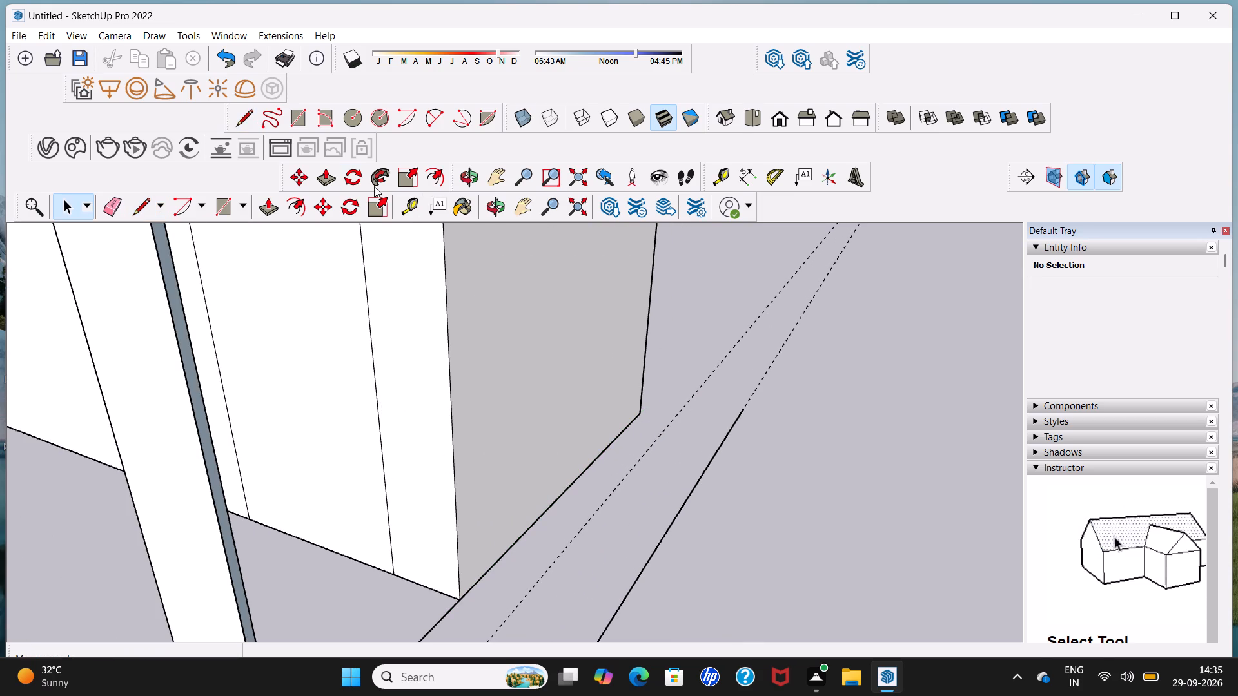
Draw a cross line from the block's rear base corner to the outer side line, splitting it at the inner guide.
{"action": "left_click", "coordinate": [246, 121]}
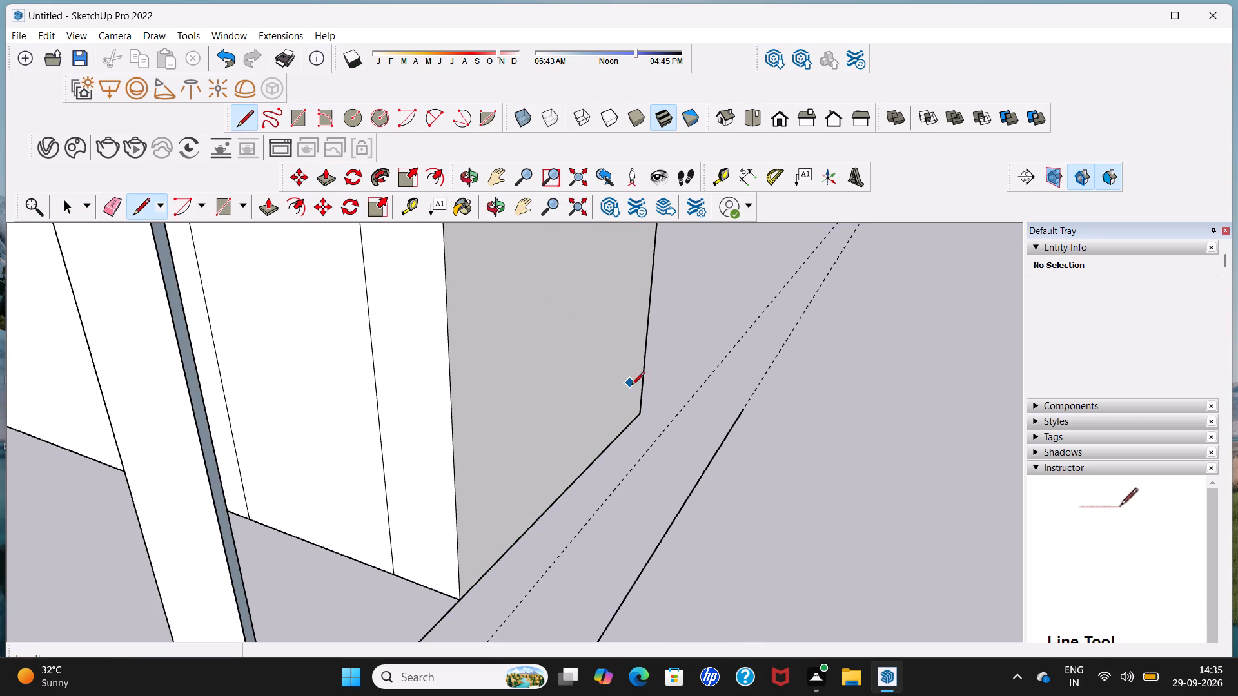
{"action": "left_click", "coordinate": [640, 415]}
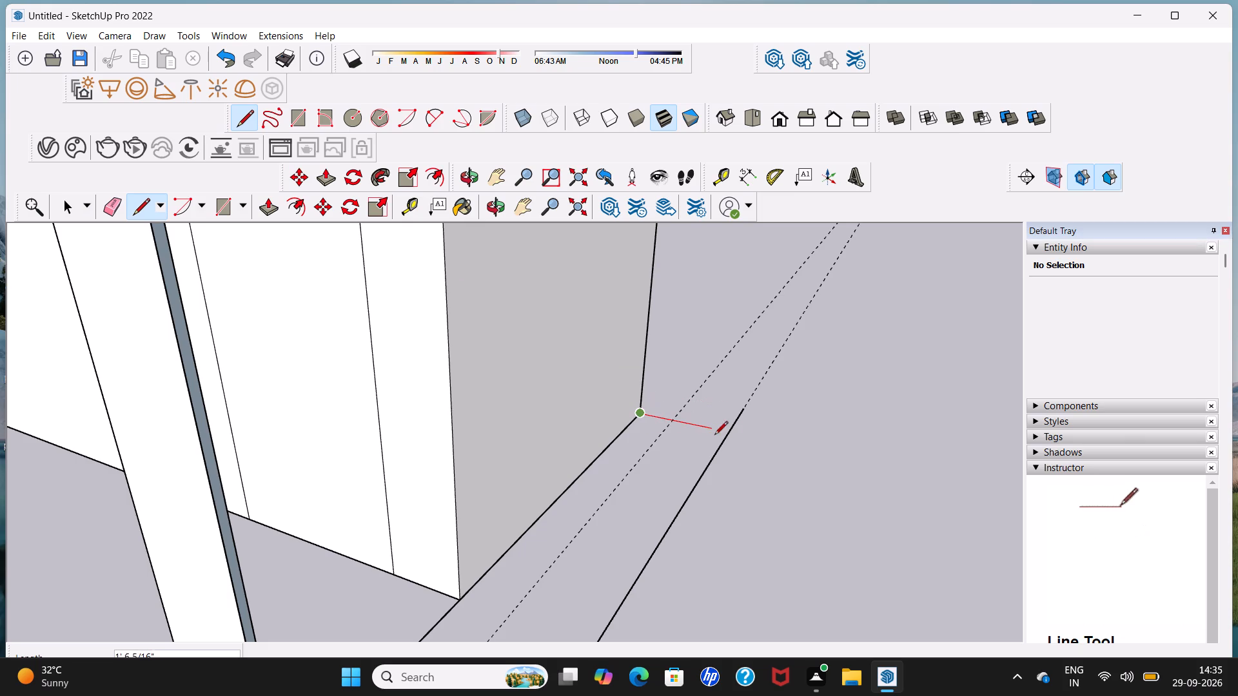
{"action": "left_click", "coordinate": [729, 440]}
{"action": "scroll", "coordinate": [729, 440], "scroll_direction": "down", "scroll_amount": 11}
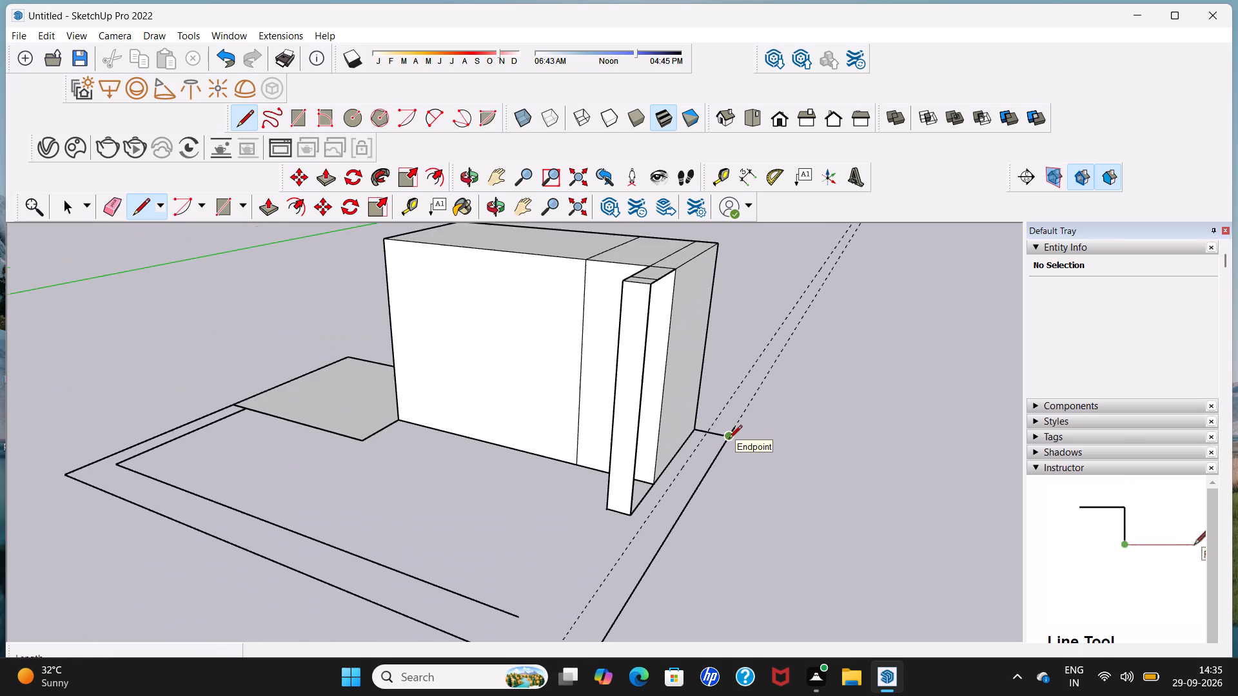
{"action": "left_click", "coordinate": [711, 430]}
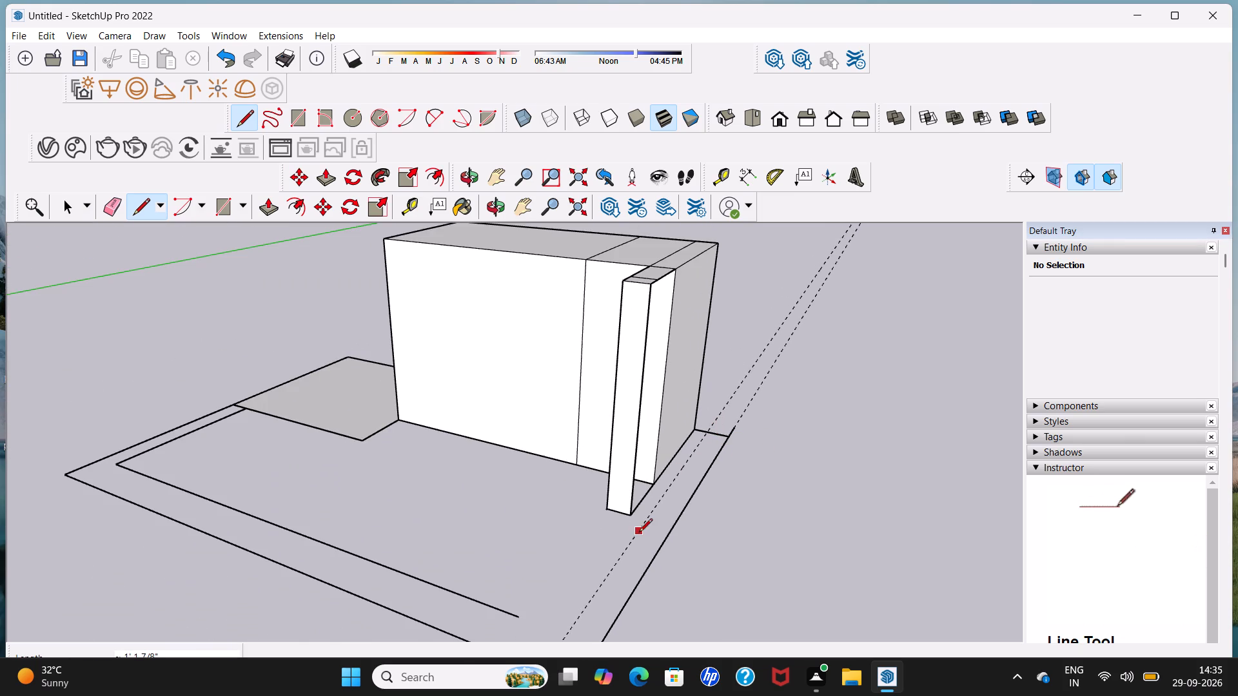
Extend the inner front line to the inner guide and draw the inner side line about 18' back to the cross line.
{"action": "scroll", "coordinate": [639, 535], "scroll_direction": "down", "scroll_amount": 5}
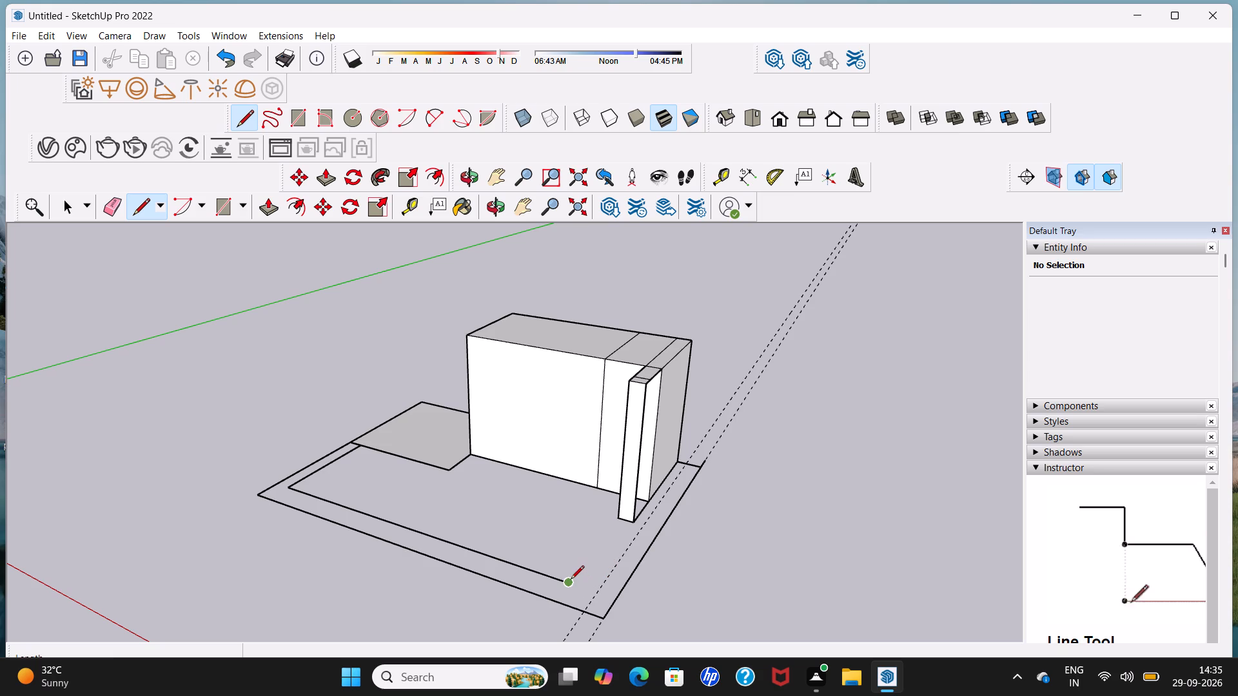
{"action": "left_click", "coordinate": [571, 580]}
{"action": "left_click", "coordinate": [596, 586]}
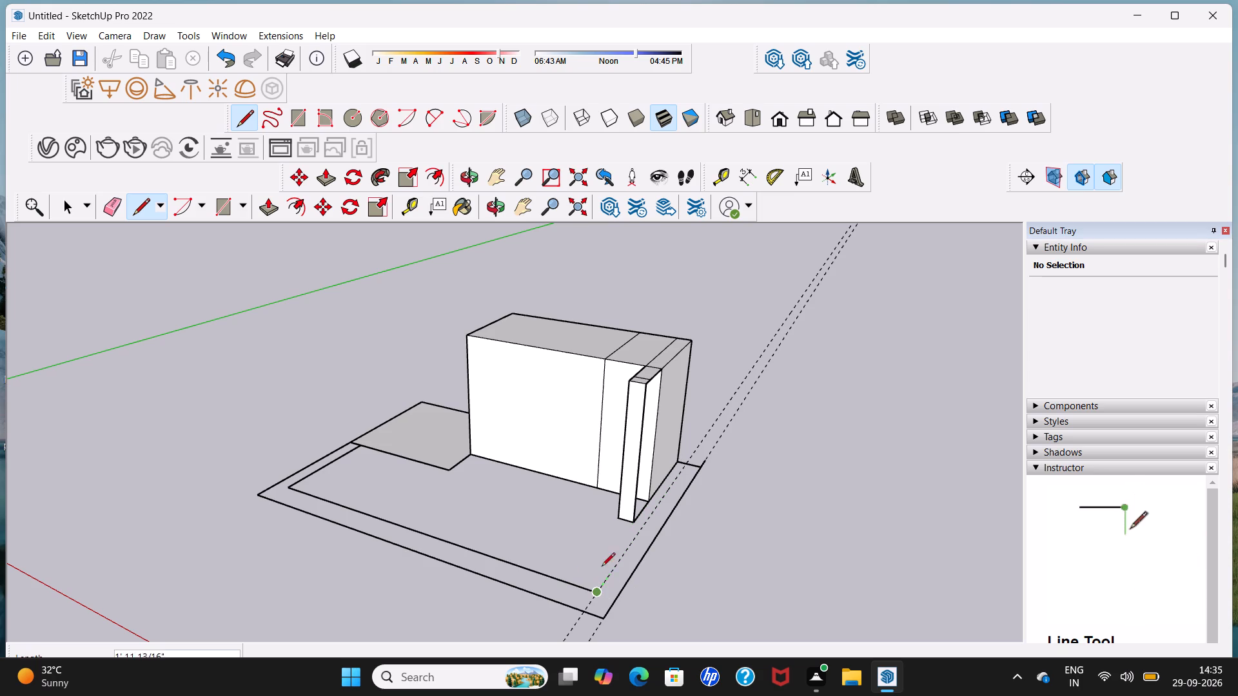
{"action": "left_click", "coordinate": [687, 464]}
{"action": "key", "text": "space"}
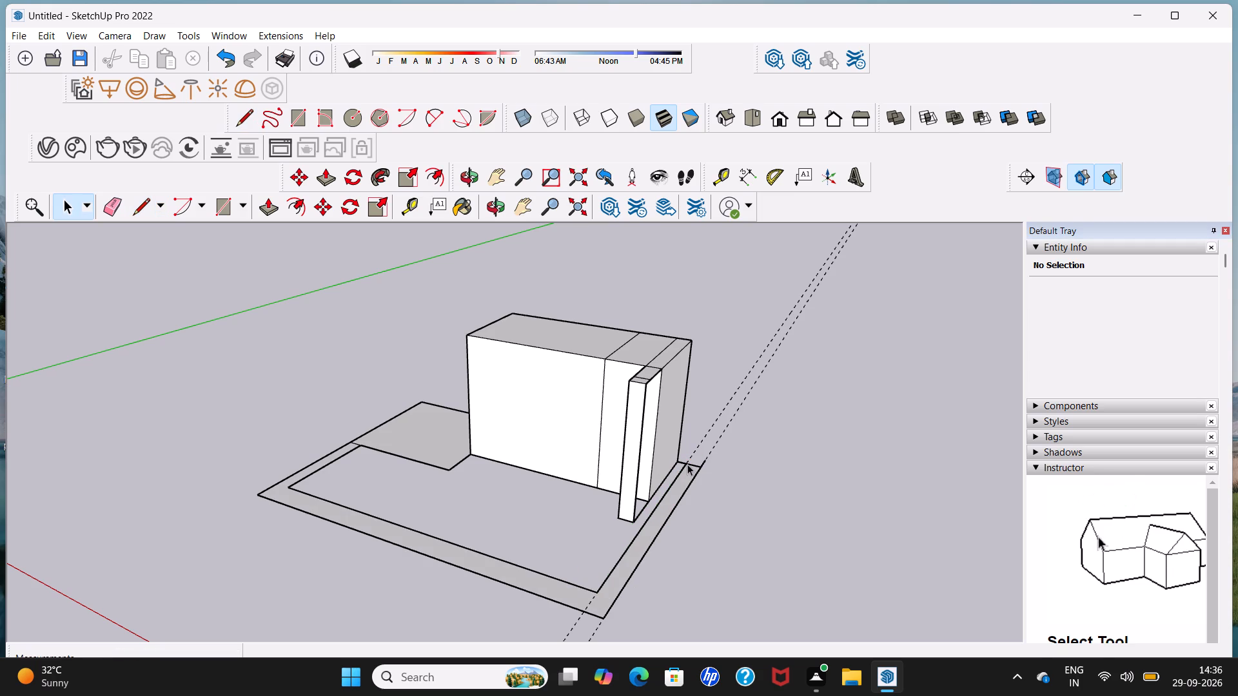
Erase both dashed guides and the short line stub overhanging past the border strip's rear corner.
{"action": "scroll", "coordinate": [685, 470], "scroll_direction": "down", "scroll_amount": 5}
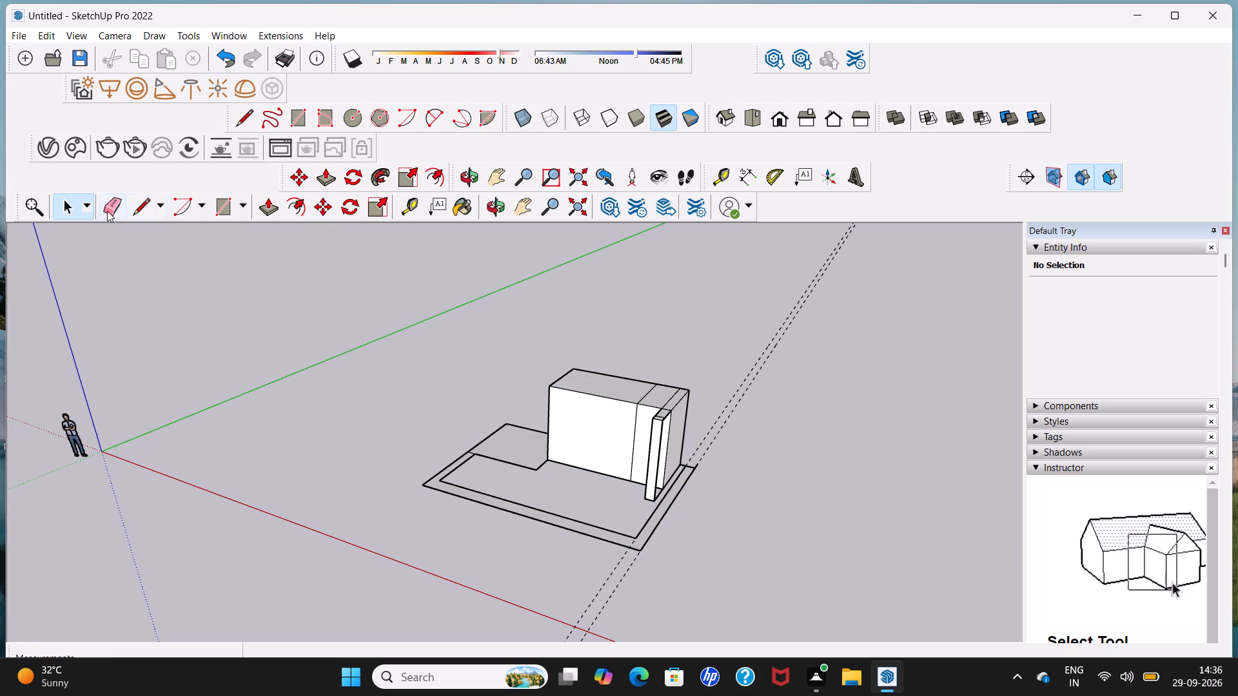
{"action": "left_click", "coordinate": [106, 210]}
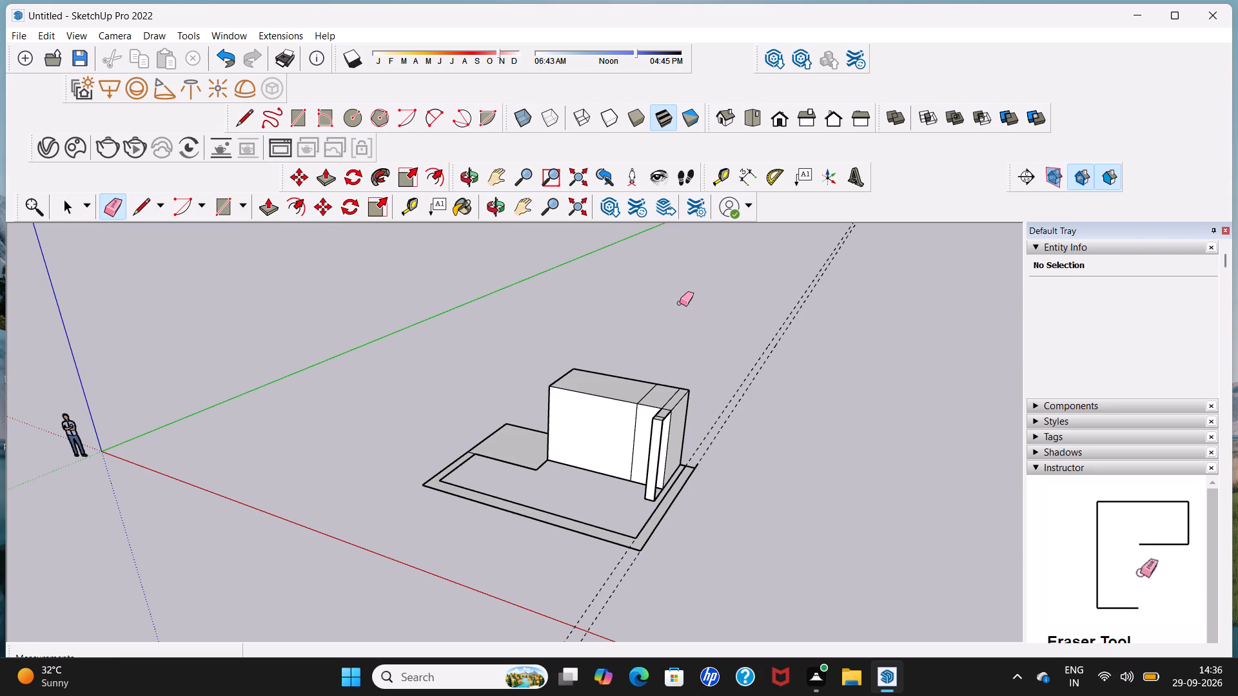
{"action": "left_click_drag", "start_coordinate": [687, 303], "coordinate": [829, 339]}
{"action": "scroll", "coordinate": [691, 483], "scroll_direction": "up", "scroll_amount": 6}
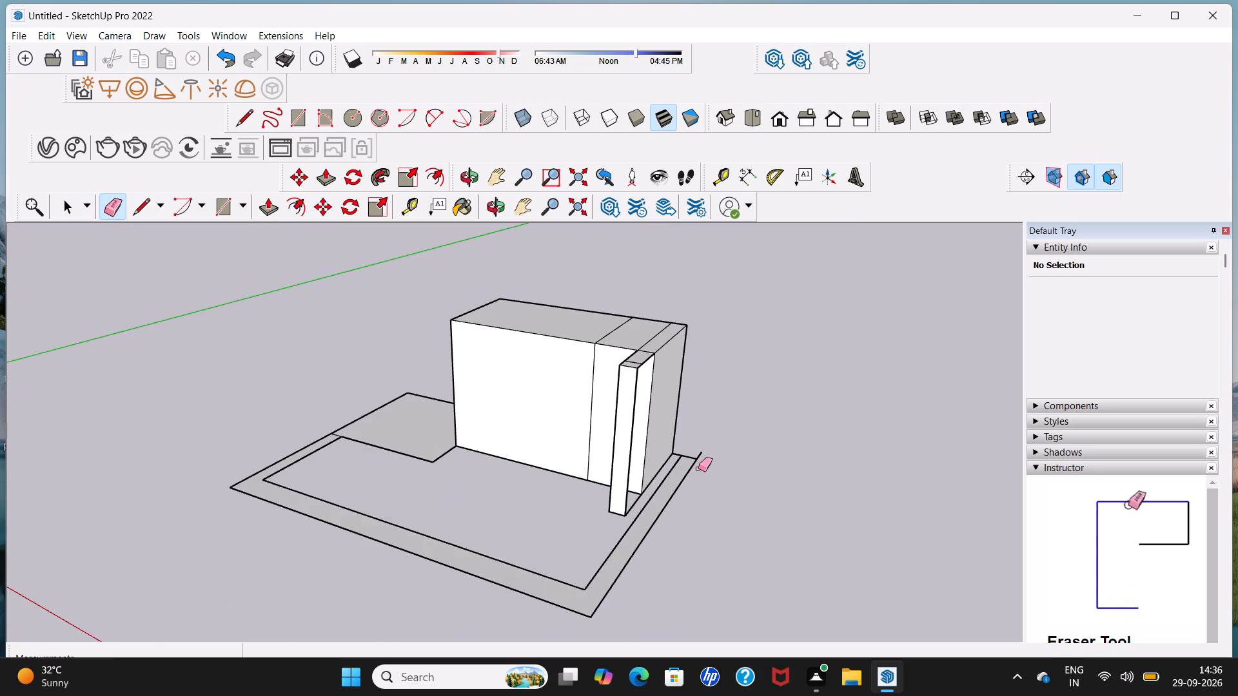
{"action": "left_click", "coordinate": [700, 454]}
{"action": "scroll", "coordinate": [703, 448], "scroll_direction": "down", "scroll_amount": 3}
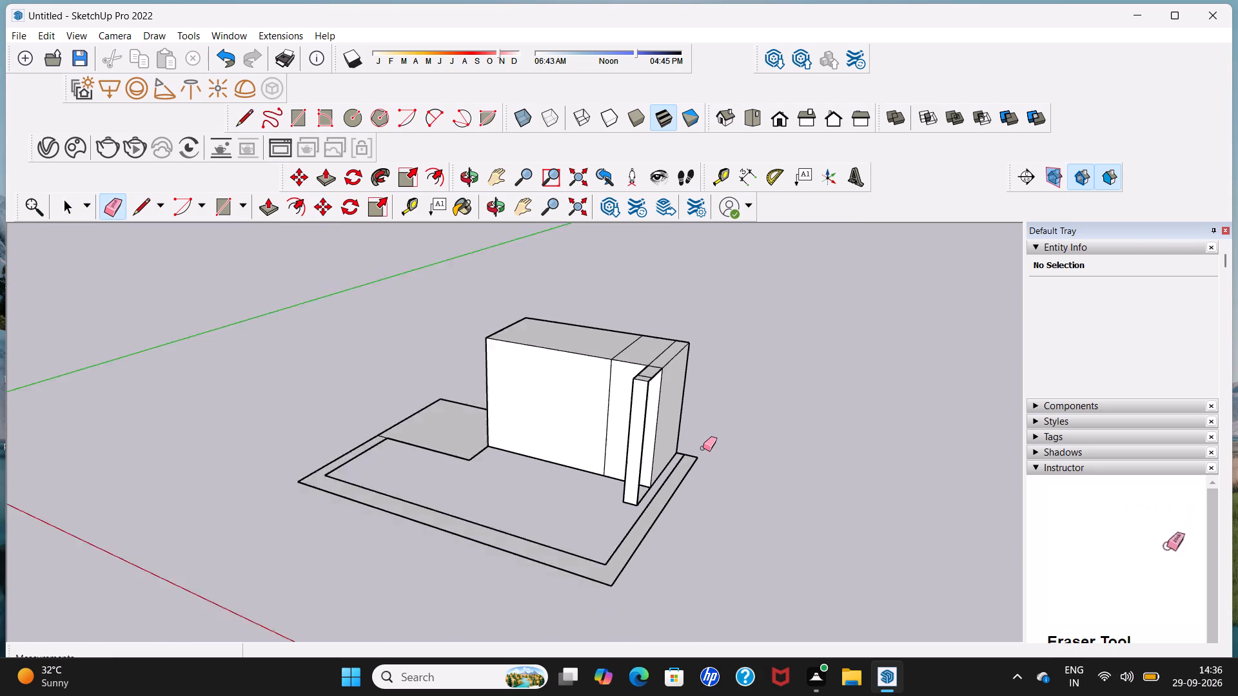
{"action": "scroll", "coordinate": [703, 448], "scroll_direction": "down", "scroll_amount": 4}
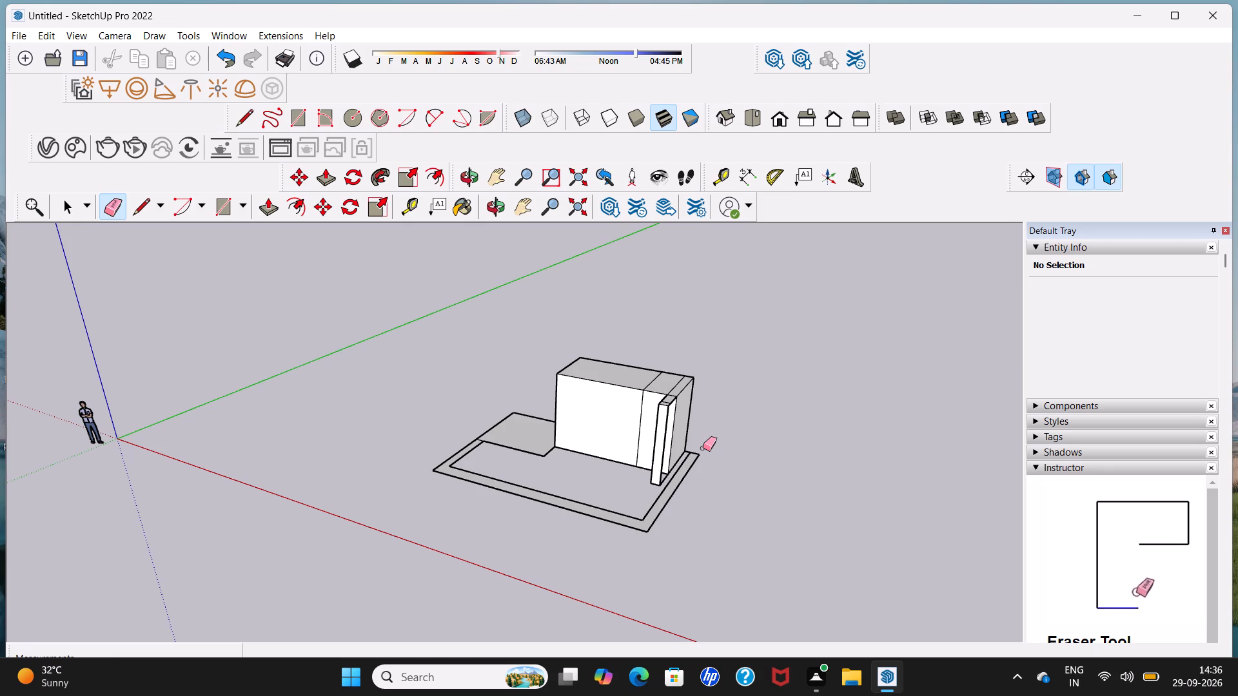
{"action": "key", "text": "space"}
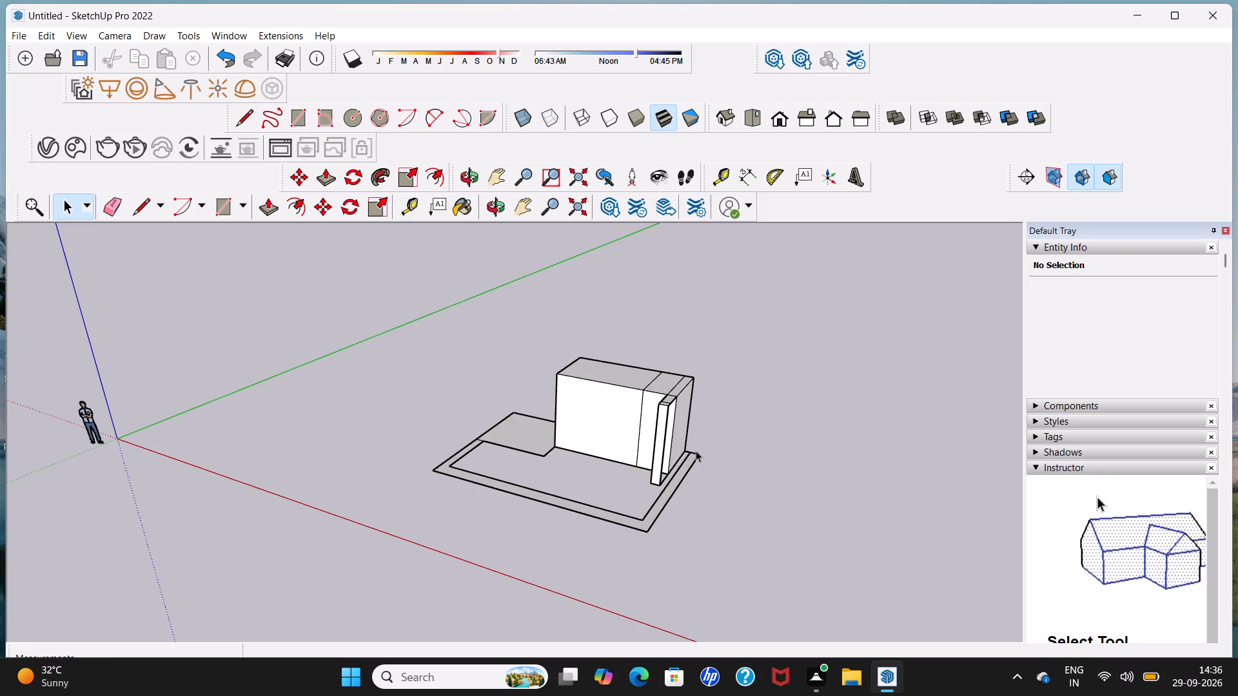
Delete the front face, the top face and the front top edge of the narrow bay between the main block and the end wall.
{"action": "scroll", "coordinate": [593, 470], "scroll_direction": "up", "scroll_amount": 5}
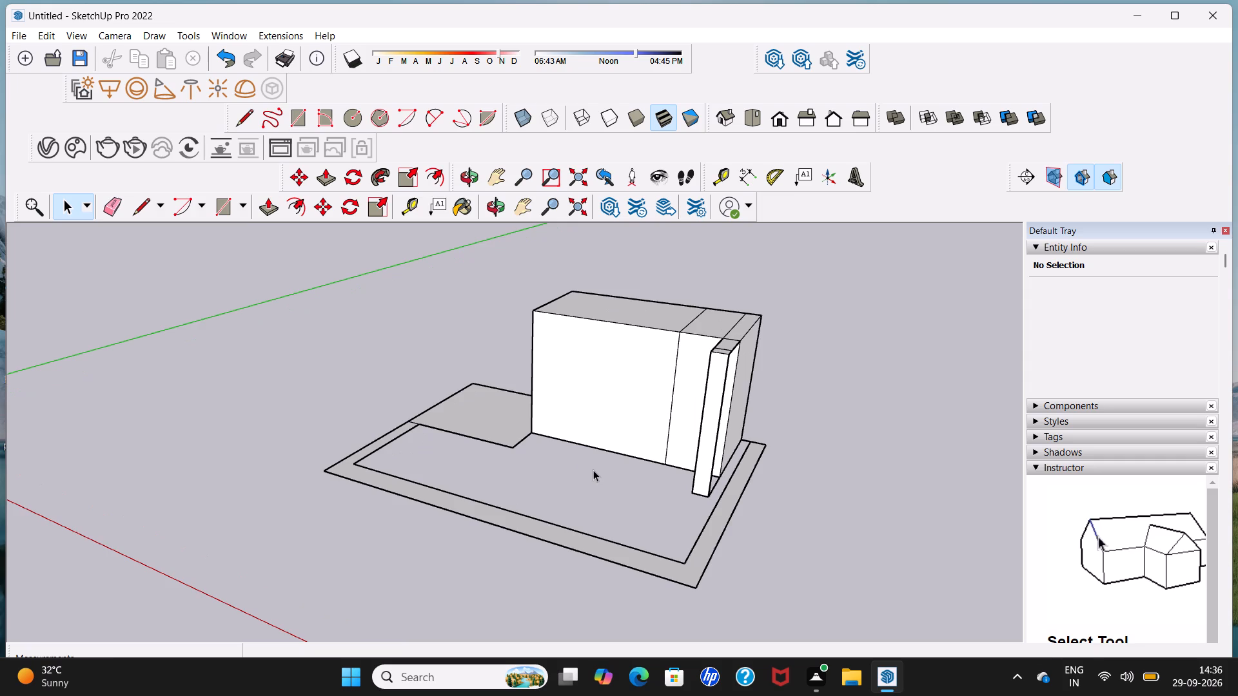
{"action": "middle_click_drag", "start_coordinate": [593, 470], "coordinate": [722, 458]}
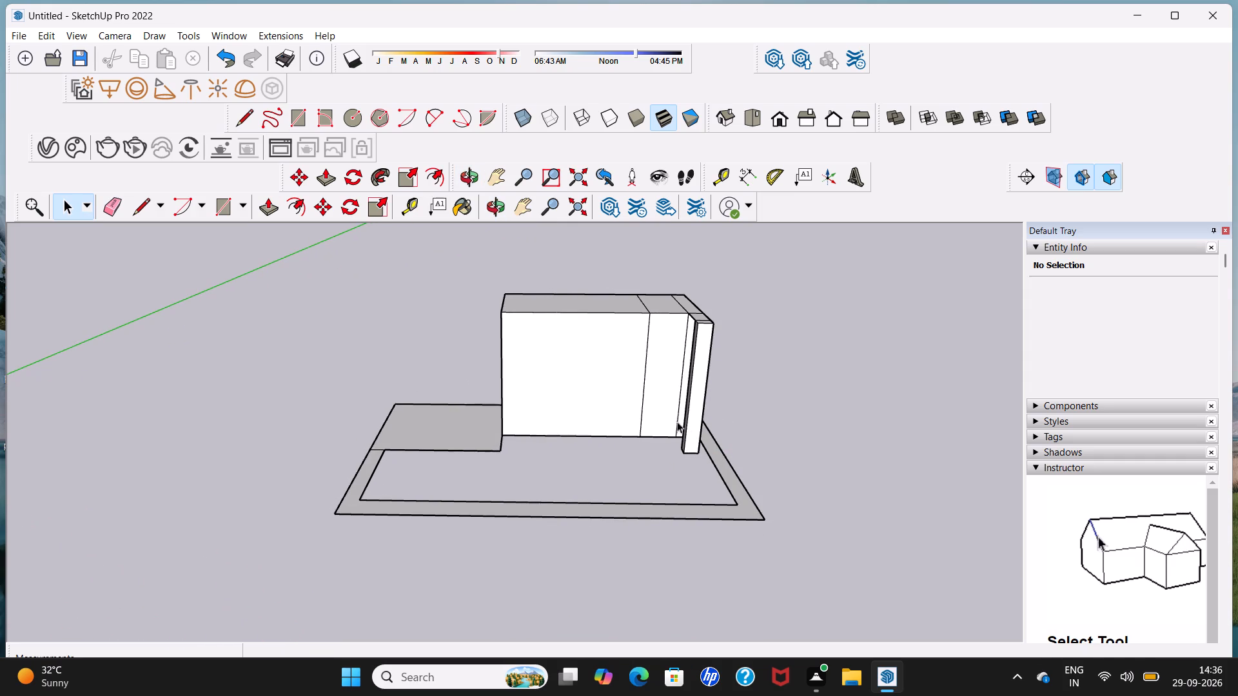
{"action": "left_click", "coordinate": [662, 371]}
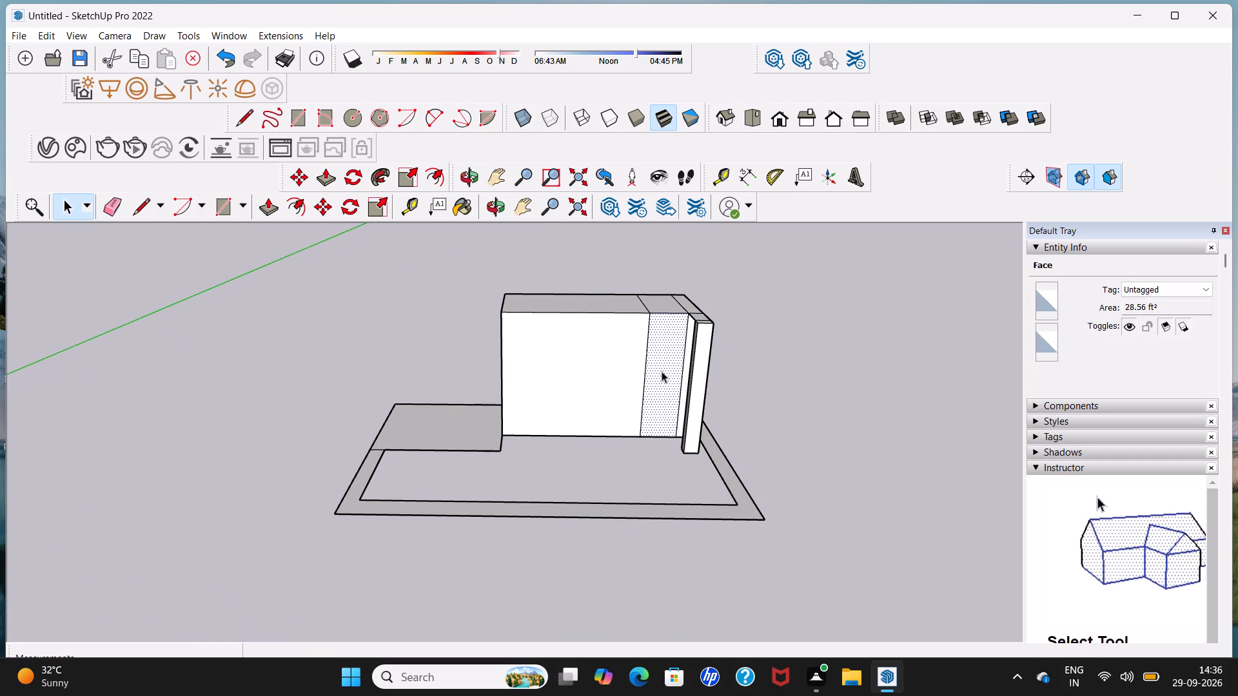
{"action": "key", "text": "Delete"}
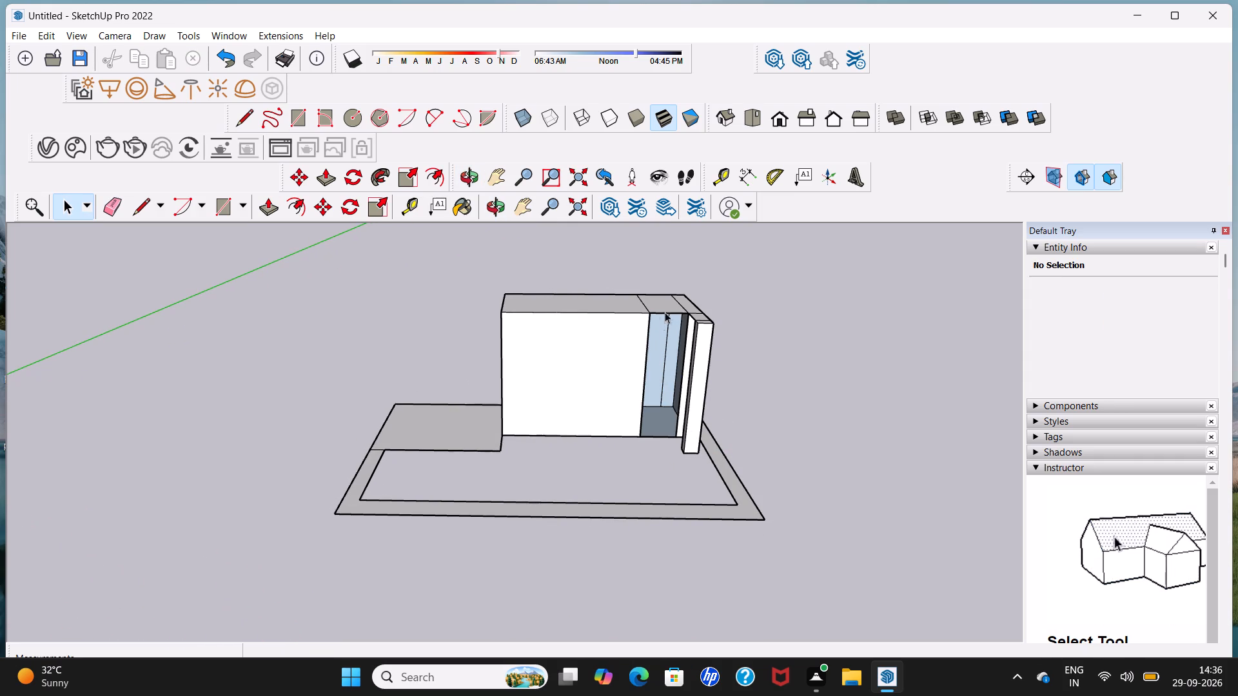
{"action": "left_click", "coordinate": [672, 305]}
{"action": "key", "text": "Delete"}
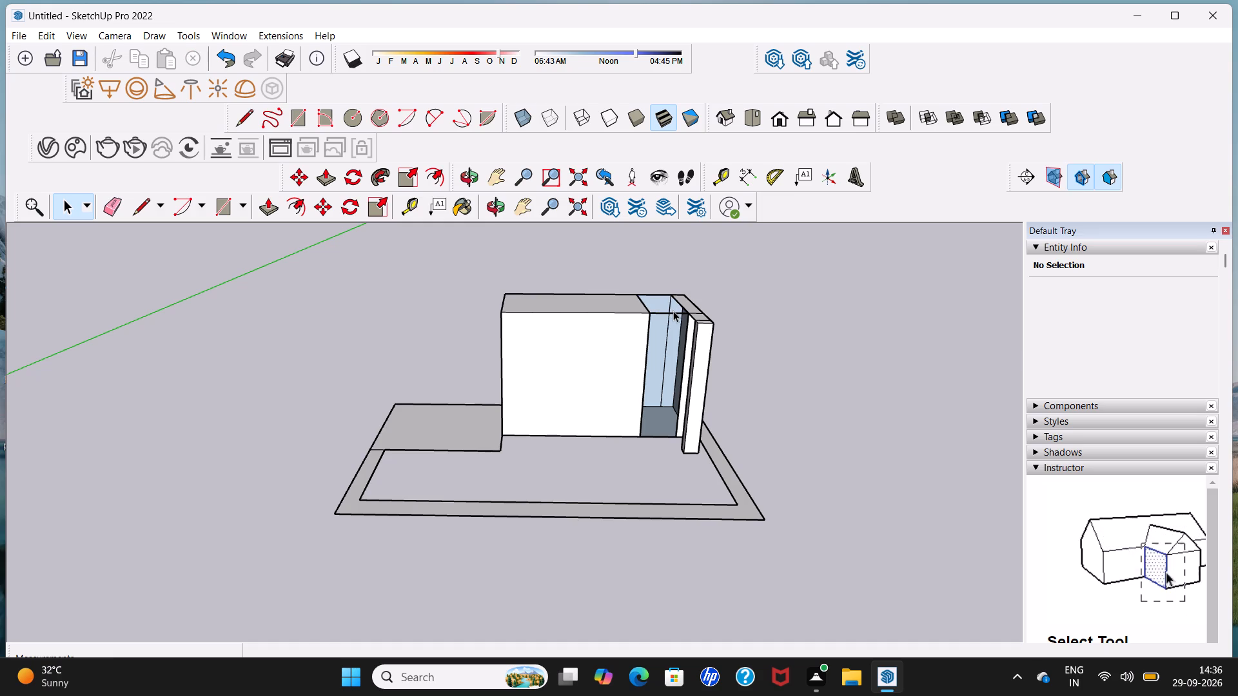
{"action": "left_click", "coordinate": [673, 313]}
{"action": "key", "text": "Delete"}
Draw a line about 6' 11" along the end wall's inner base, from the rear floor corner to the front corner, to close its inner face.
{"action": "middle_click_drag", "start_coordinate": [673, 320], "coordinate": [712, 316]}
{"action": "middle_click_drag", "start_coordinate": [674, 321], "coordinate": [693, 324]}
{"action": "scroll", "coordinate": [647, 314], "scroll_direction": "up", "scroll_amount": 2}
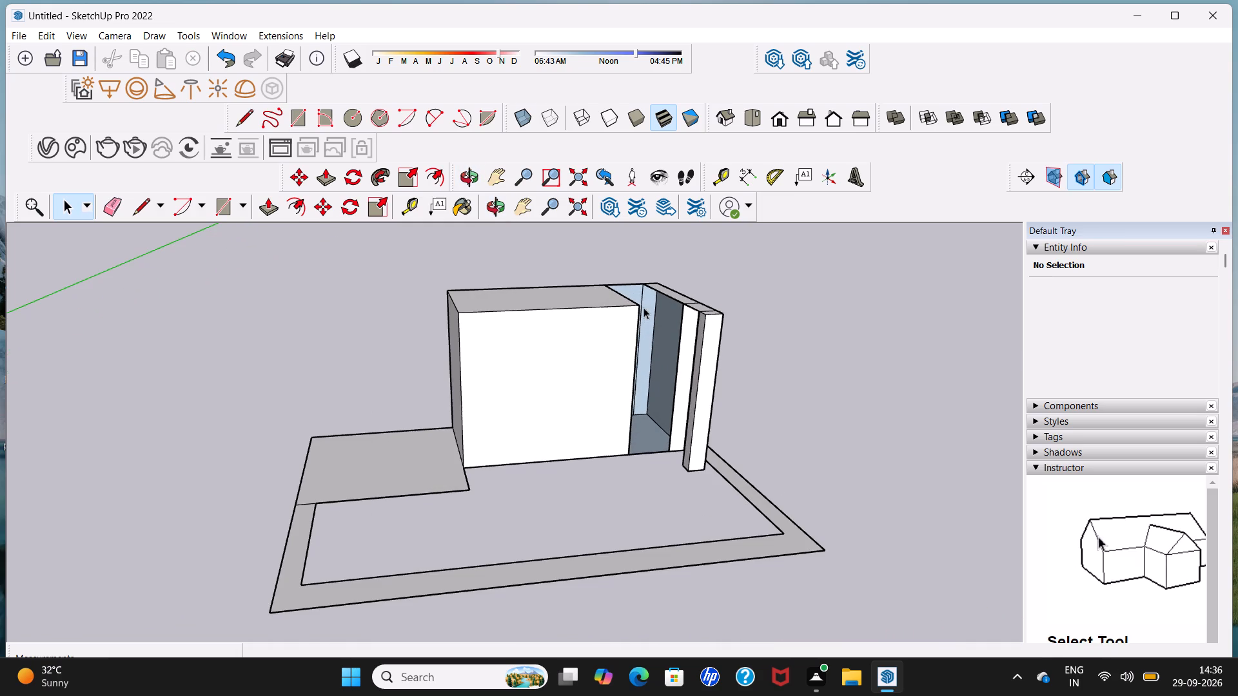
{"action": "left_click", "coordinate": [247, 121]}
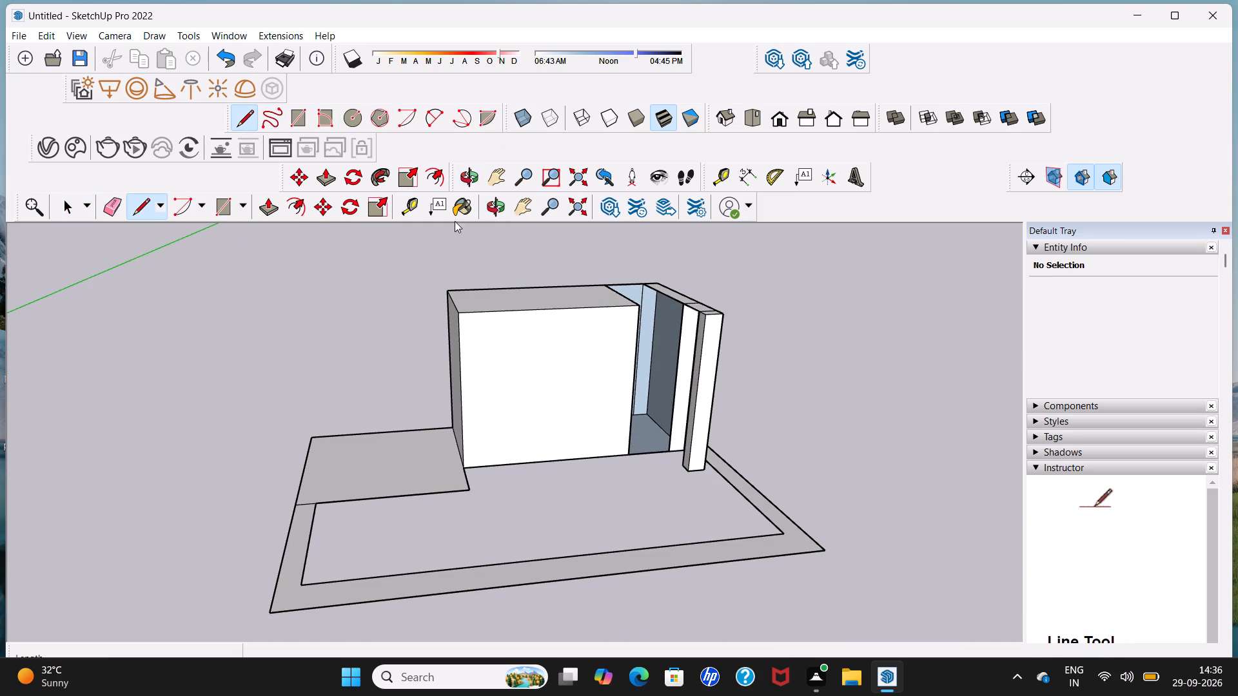
{"action": "scroll", "coordinate": [678, 436], "scroll_direction": "up", "scroll_amount": 5}
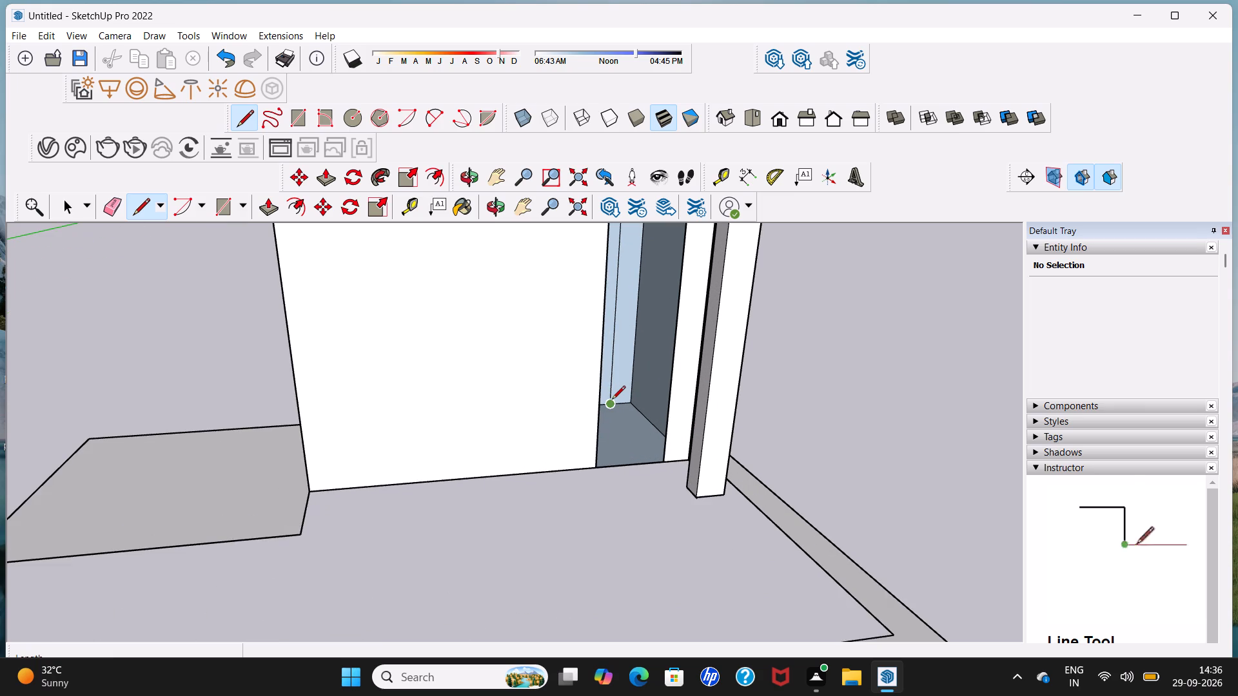
{"action": "left_click", "coordinate": [612, 400]}
{"action": "left_click", "coordinate": [671, 459]}
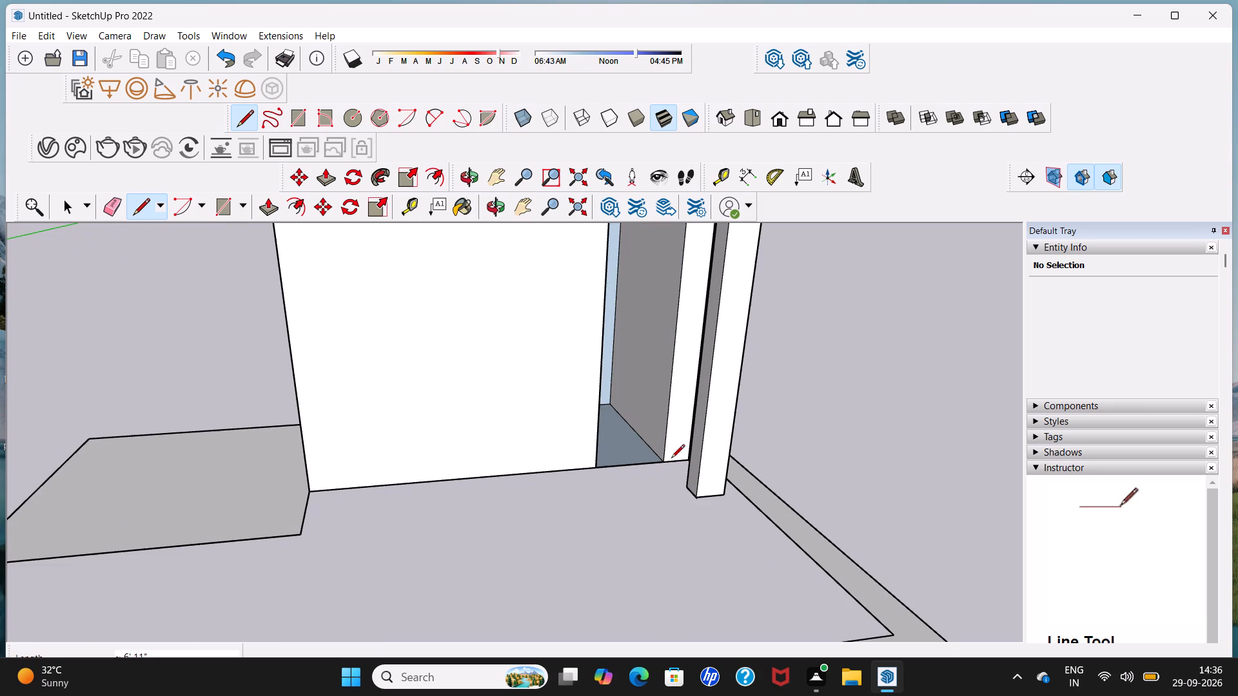
{"action": "key", "text": "Delete"}
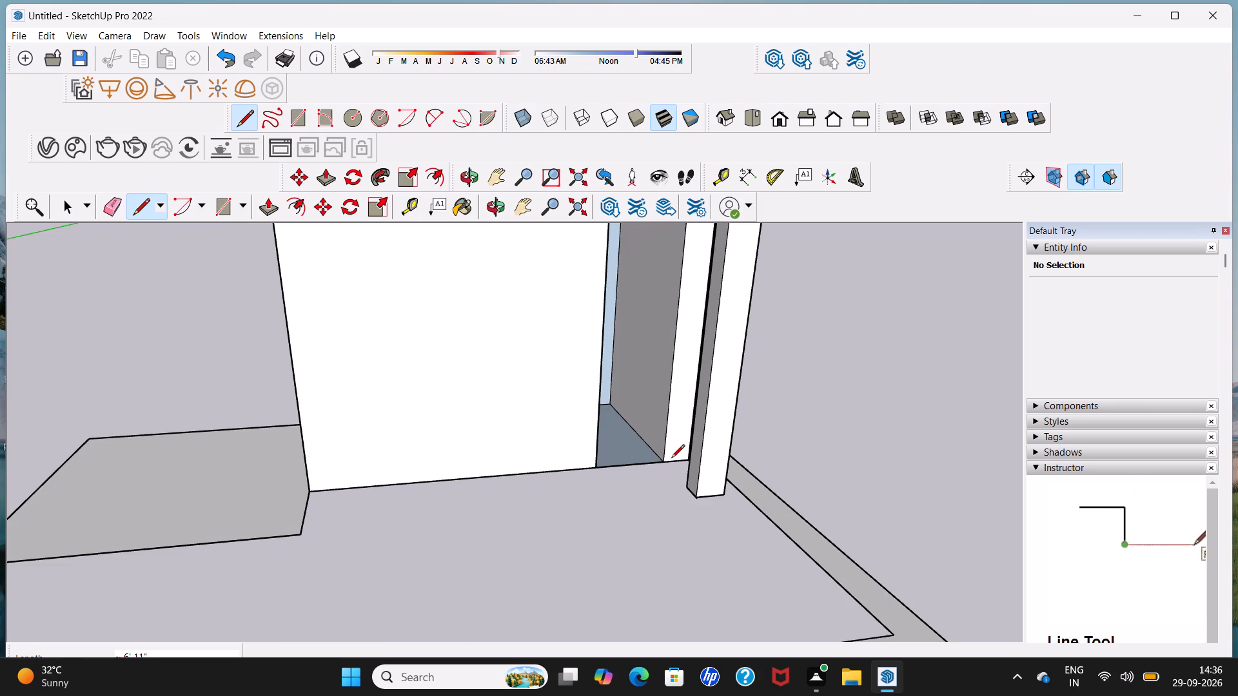
Close the main block's open side by drawing its base line from front to rear and a 10' vertical line at the rear corner.
{"action": "middle_click_drag", "start_coordinate": [671, 459], "coordinate": [591, 469]}
{"action": "middle_click", "coordinate": [578, 470]}
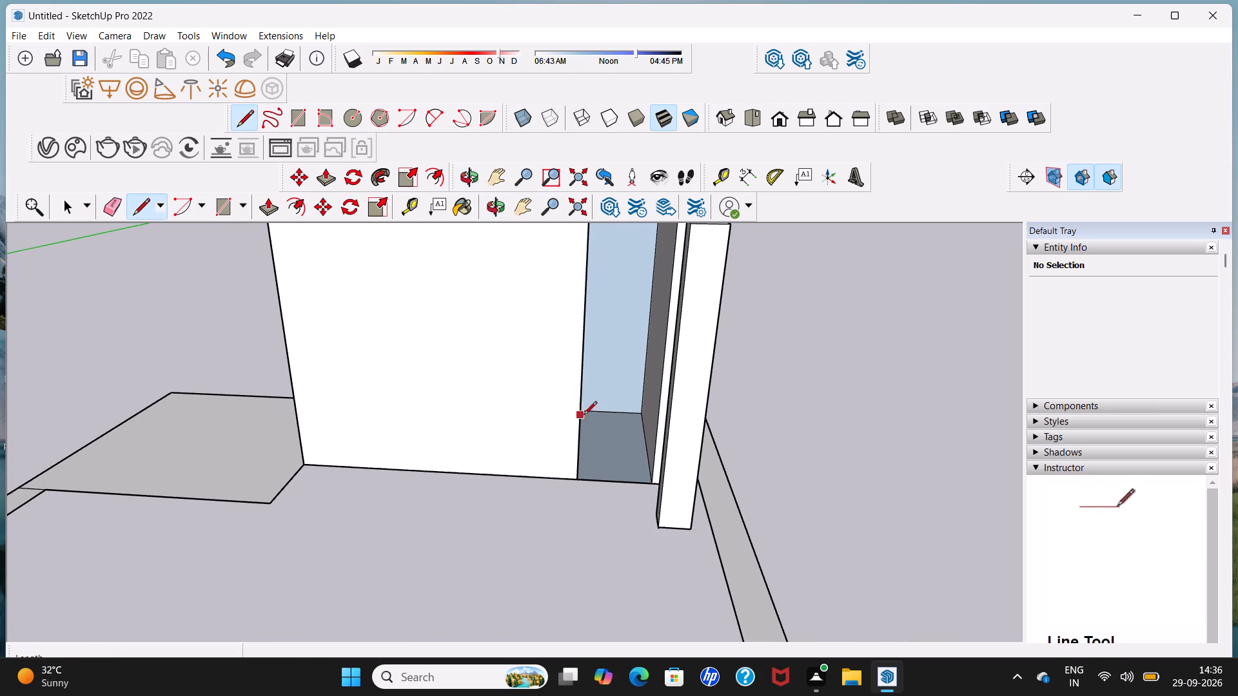
{"action": "middle_click_drag", "start_coordinate": [594, 433], "coordinate": [533, 456]}
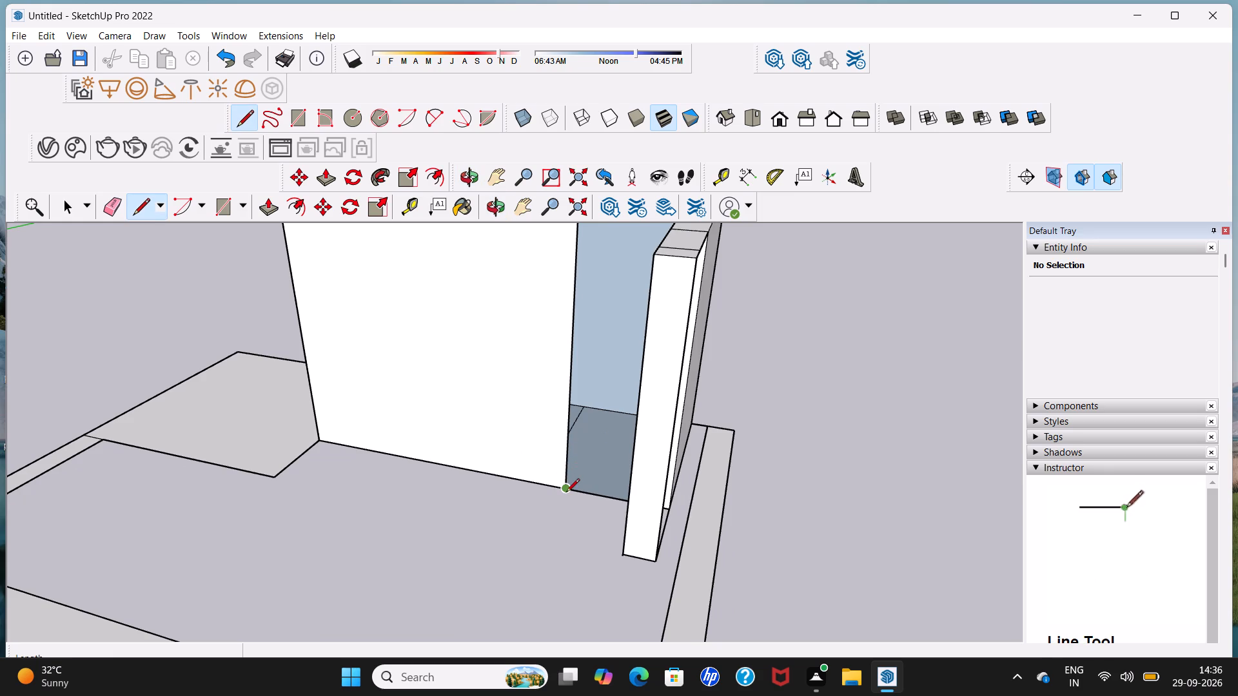
{"action": "left_click_drag", "start_coordinate": [566, 493], "coordinate": [571, 483]}
{"action": "left_click", "coordinate": [607, 412]}
{"action": "scroll", "coordinate": [607, 412], "scroll_direction": "down", "scroll_amount": 4}
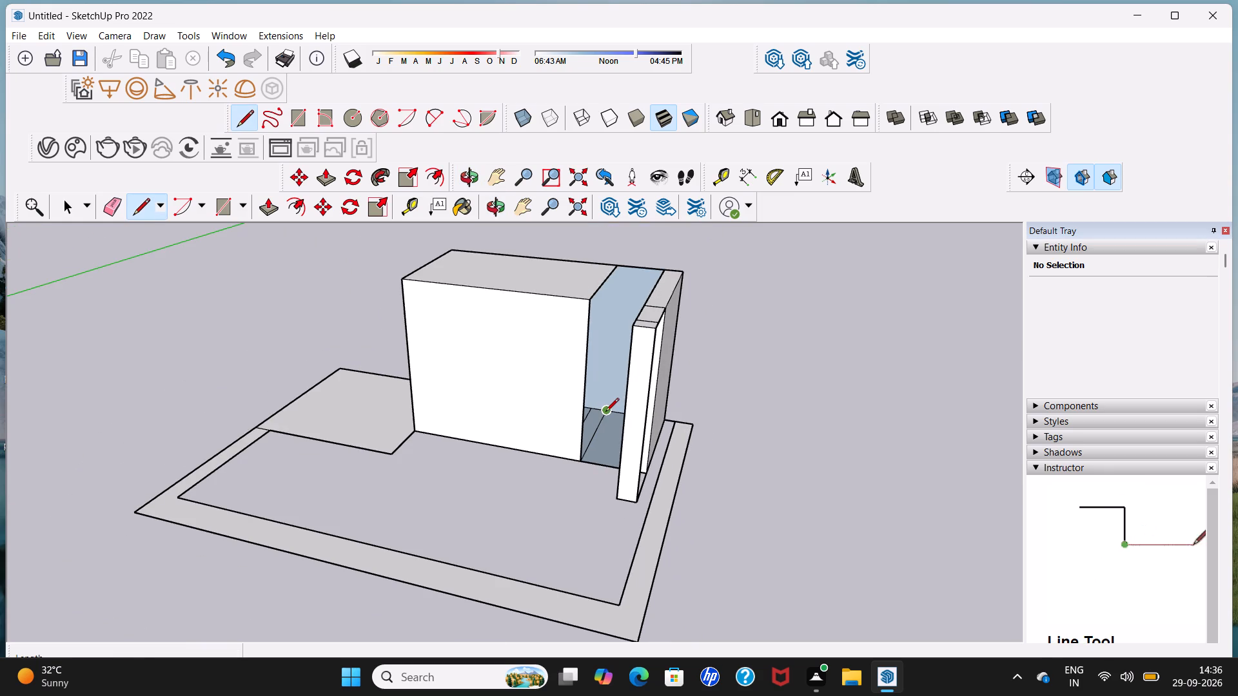
{"action": "left_click", "coordinate": [605, 412]}
{"action": "left_click", "coordinate": [622, 266]}
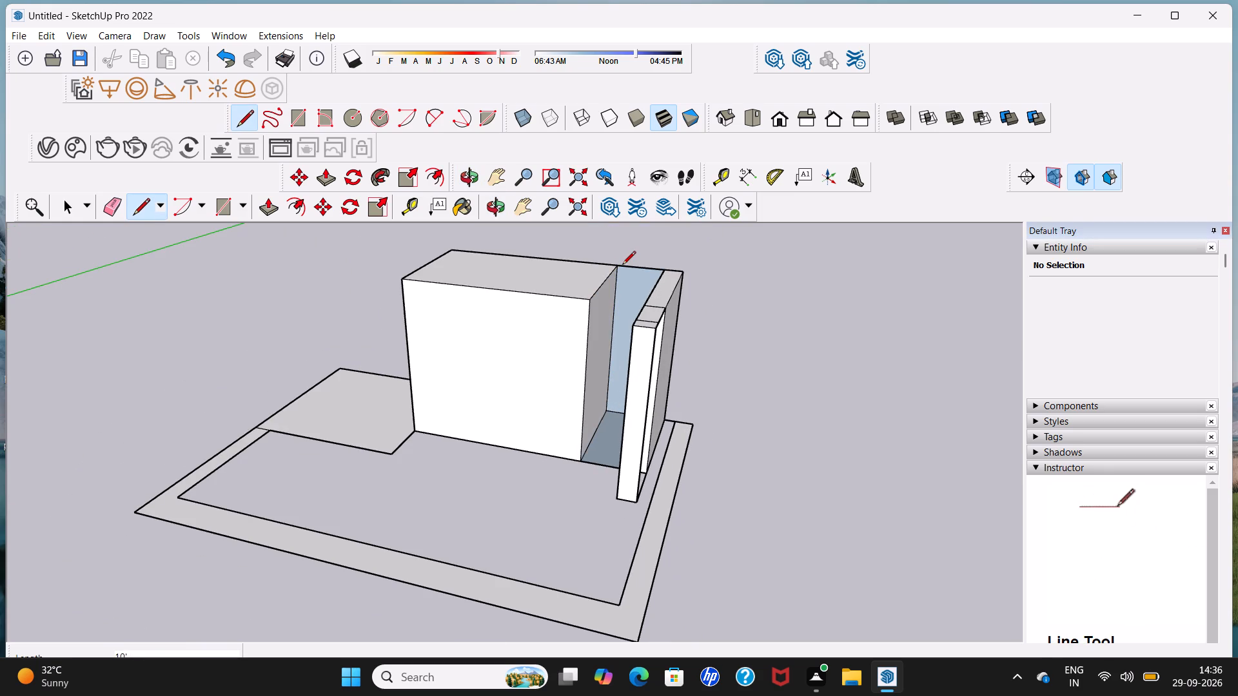
{"action": "key", "text": "space"}
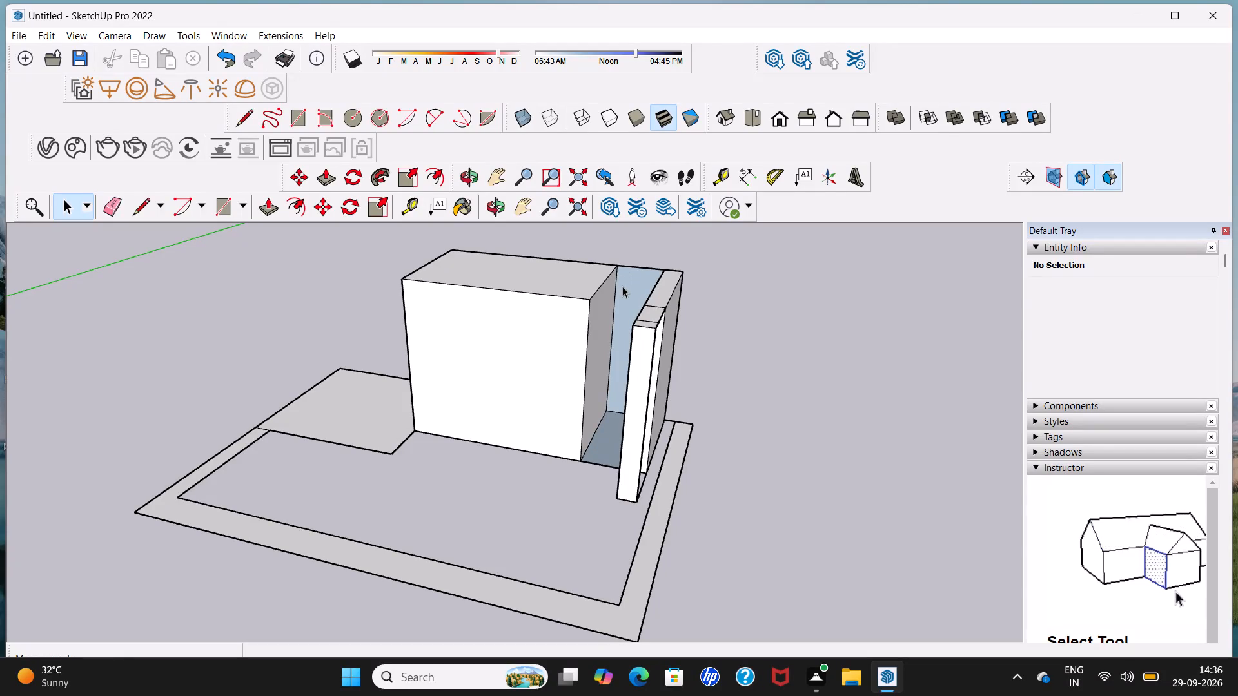
Draw a cross line over the end wall's top just behind its front section, and a 10' vertical line down the inner face from it.
{"action": "middle_click_drag", "start_coordinate": [612, 302], "coordinate": [727, 326]}
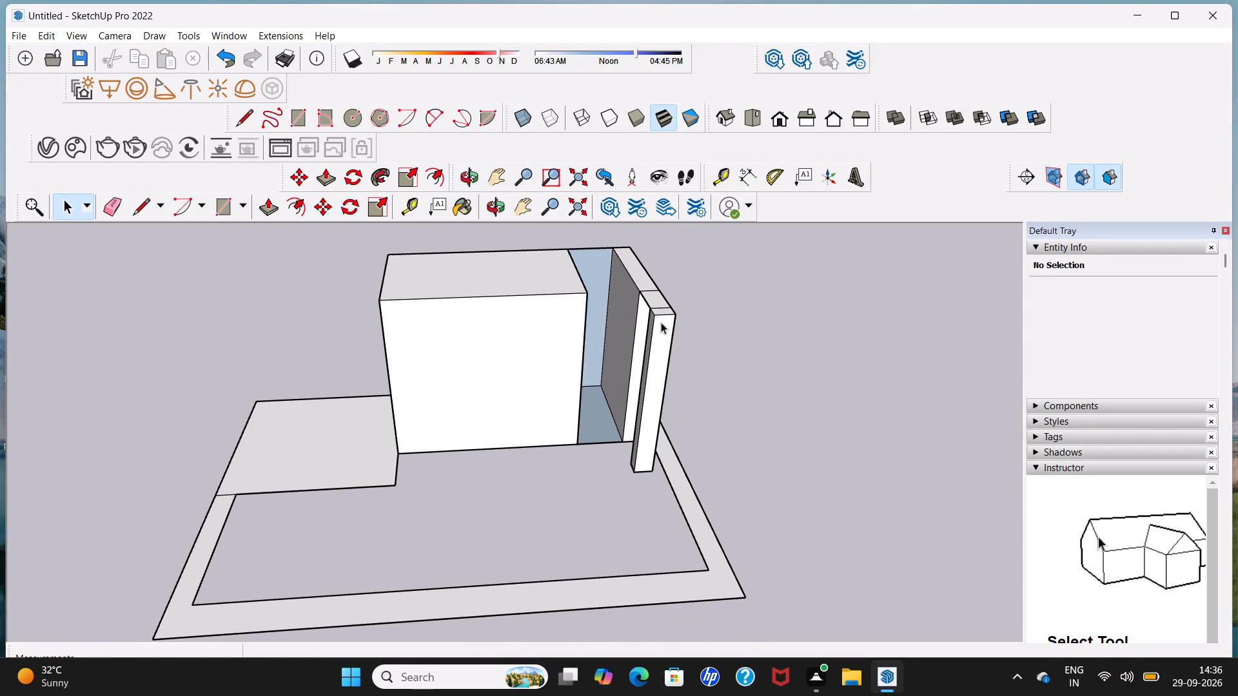
{"action": "scroll", "coordinate": [661, 322], "scroll_direction": "up", "scroll_amount": 2}
{"action": "middle_click_drag", "start_coordinate": [638, 275], "coordinate": [642, 316], "text": "shift"}
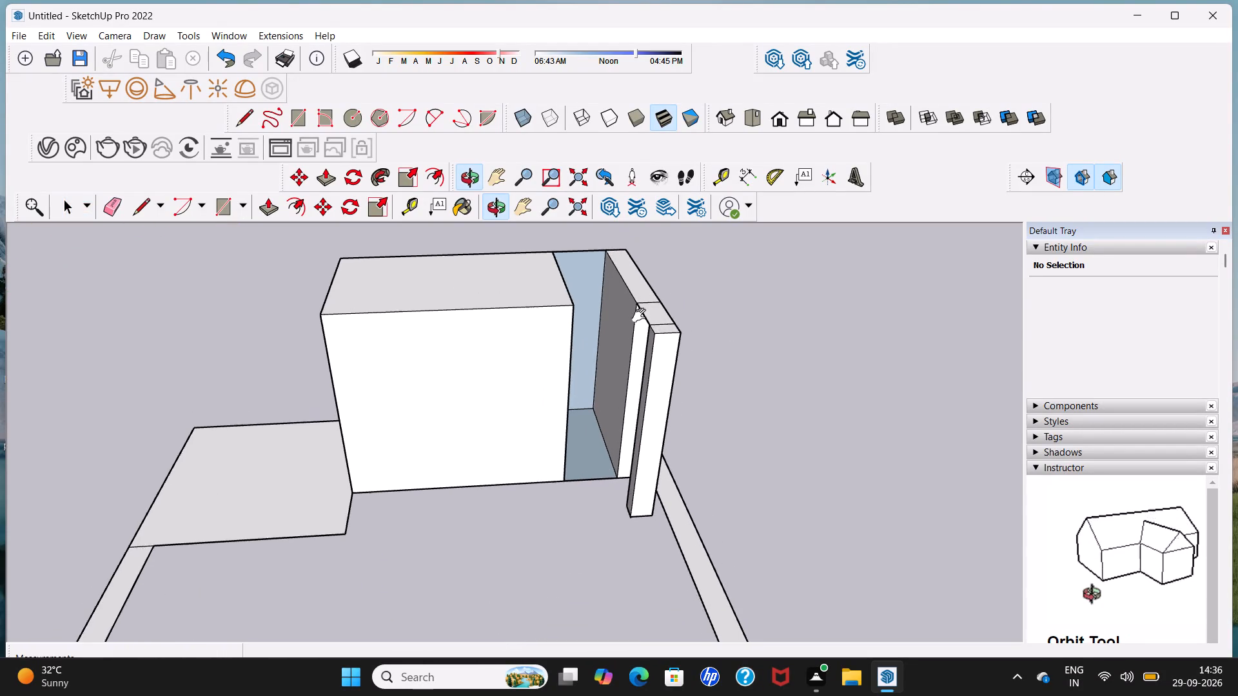
{"action": "middle_click_drag", "start_coordinate": [642, 316], "coordinate": [645, 394], "text": "shift"}
{"action": "scroll", "coordinate": [640, 386], "scroll_direction": "up", "scroll_amount": 2}
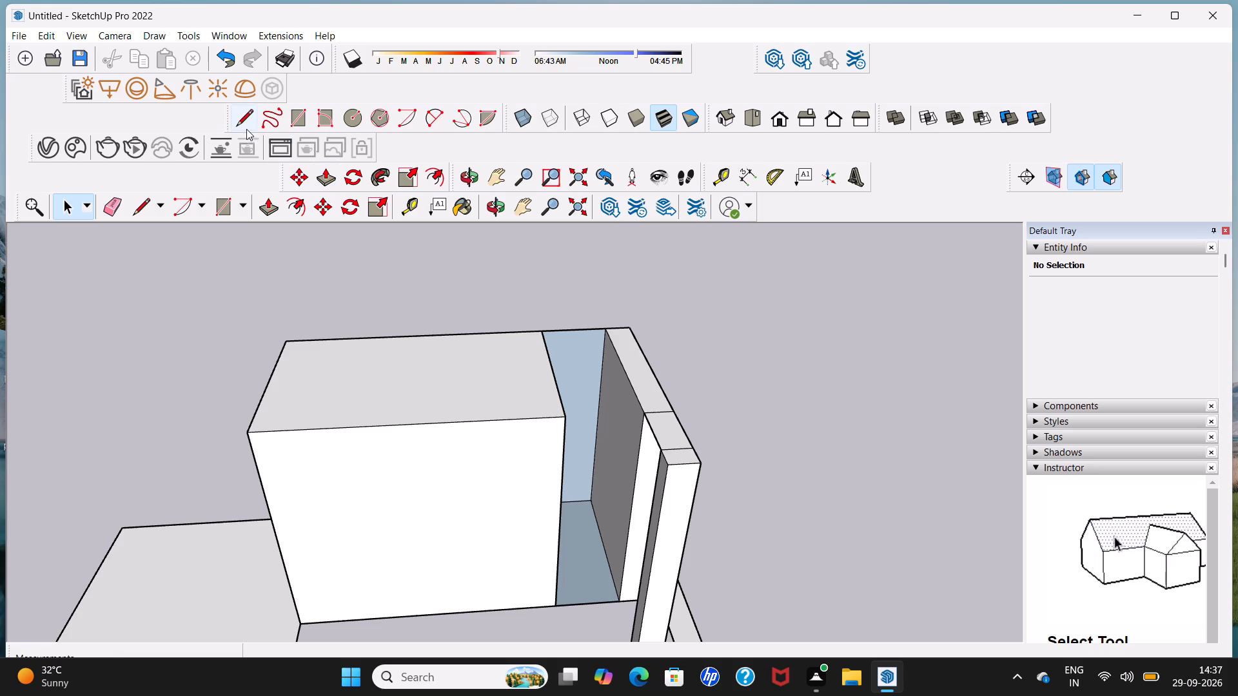
{"action": "left_click", "coordinate": [246, 126]}
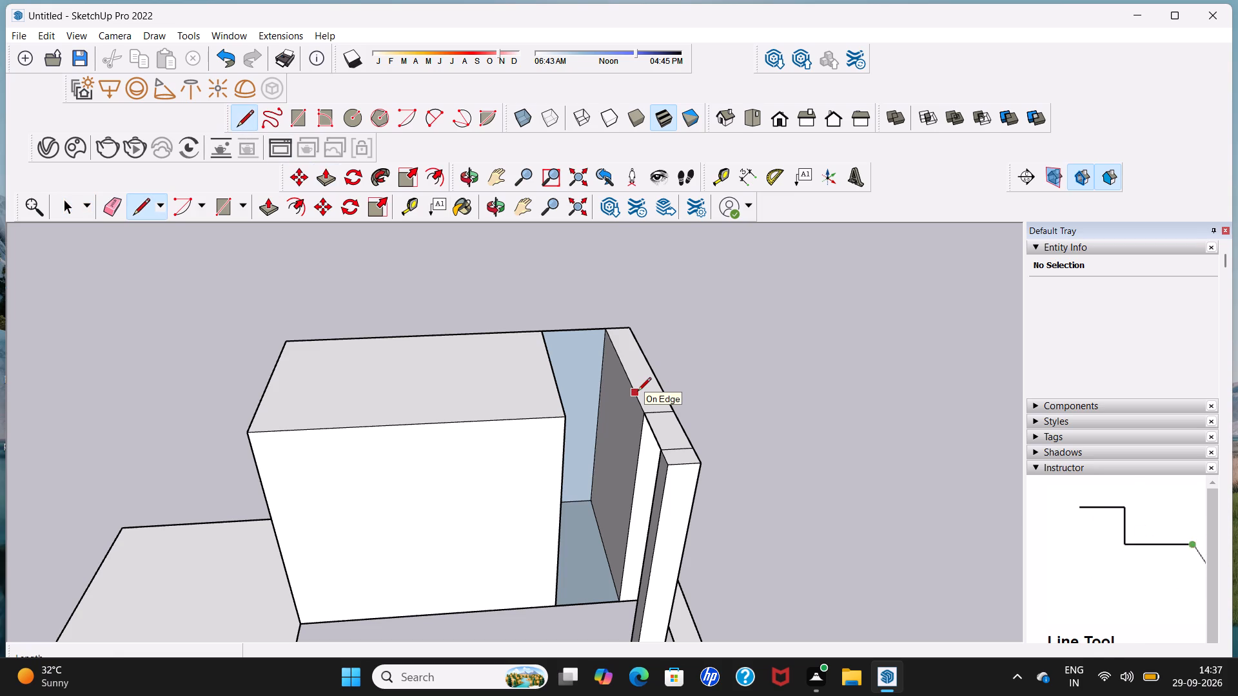
{"action": "left_click_drag", "start_coordinate": [638, 392], "coordinate": [641, 392]}
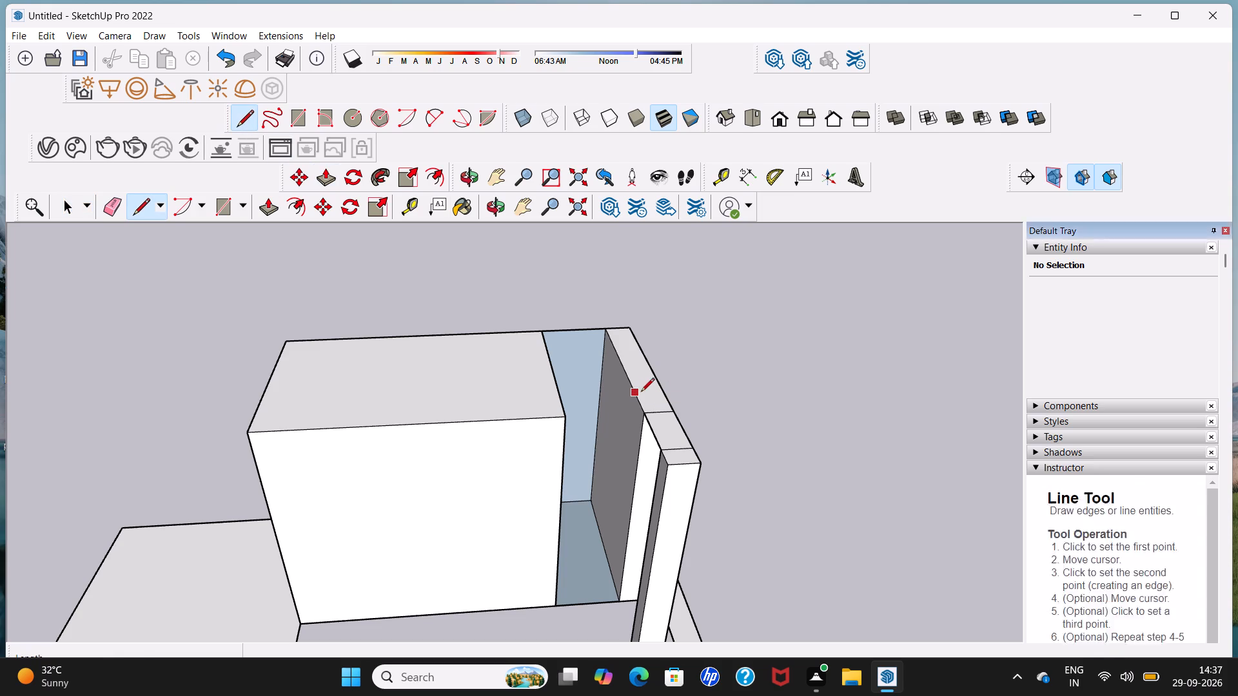
{"action": "left_click_drag", "start_coordinate": [641, 392], "coordinate": [645, 392]}
{"action": "left_click", "coordinate": [662, 390]}
{"action": "left_click", "coordinate": [635, 396]}
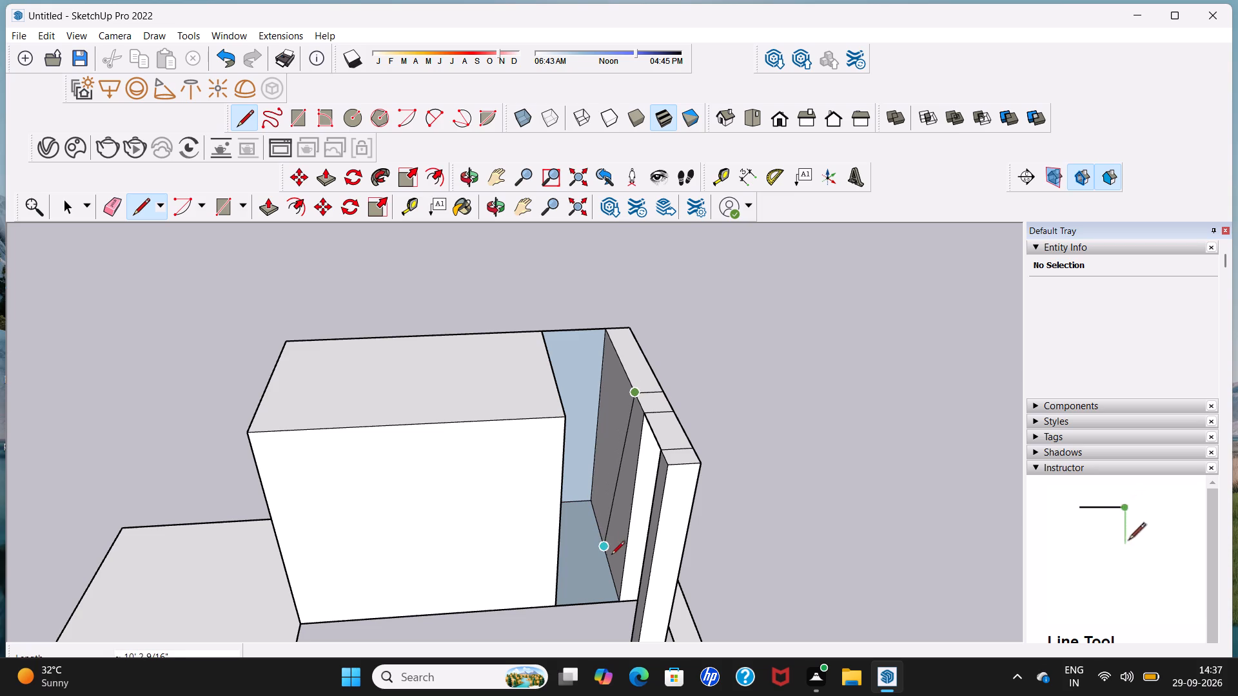
{"action": "middle_click_drag", "start_coordinate": [612, 563], "coordinate": [698, 547]}
{"action": "scroll", "coordinate": [648, 544], "scroll_direction": "up", "scroll_amount": 1}
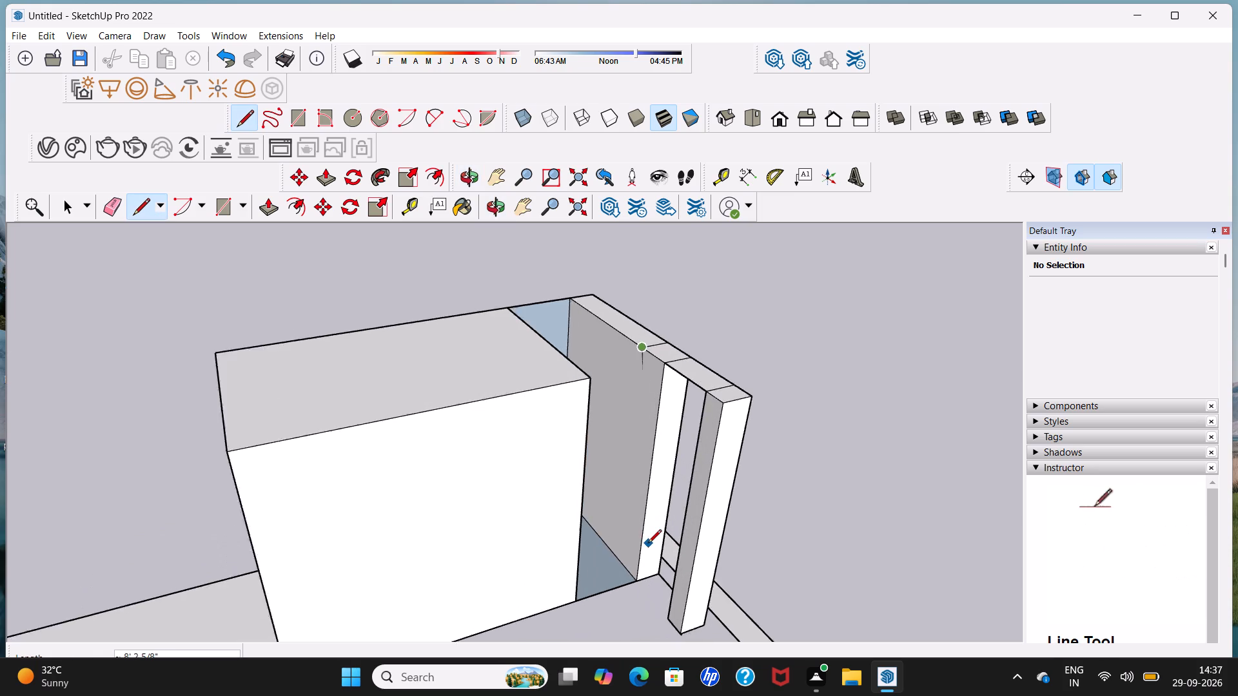
{"action": "scroll", "coordinate": [648, 544], "scroll_direction": "up", "scroll_amount": 4}
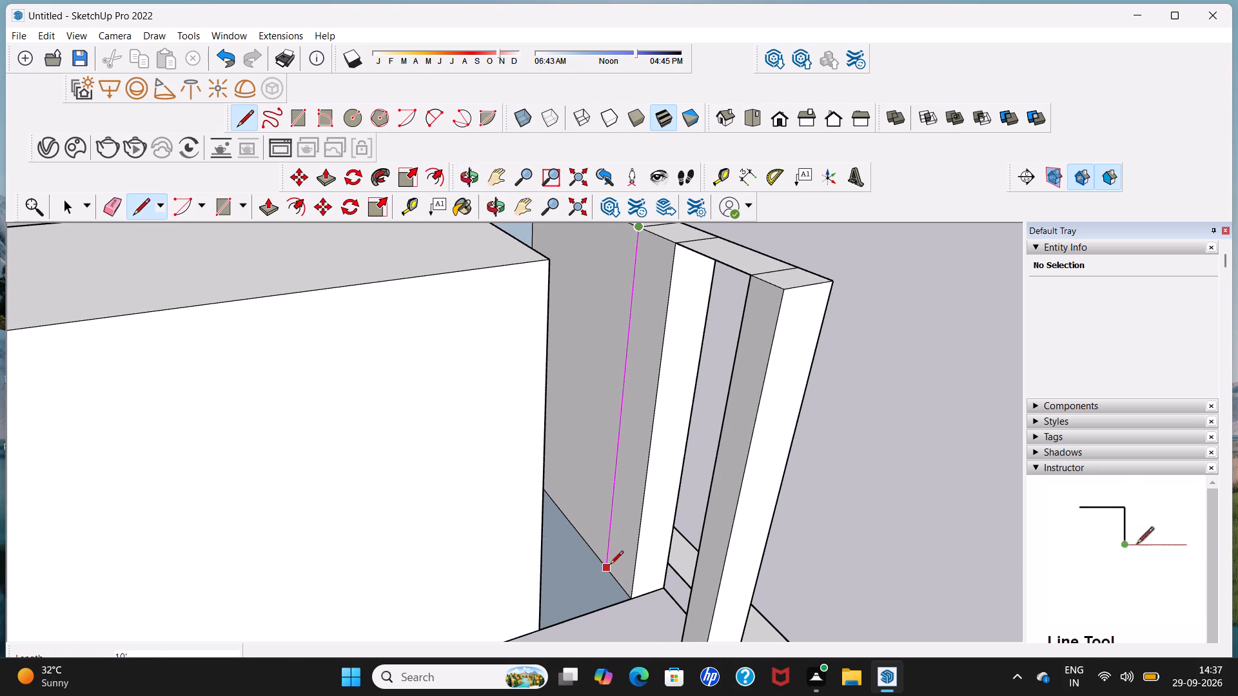
{"action": "left_click", "coordinate": [609, 568]}
{"action": "scroll", "coordinate": [609, 568], "scroll_direction": "down", "scroll_amount": 6}
{"action": "middle_click_drag", "start_coordinate": [609, 570], "coordinate": [599, 574]}
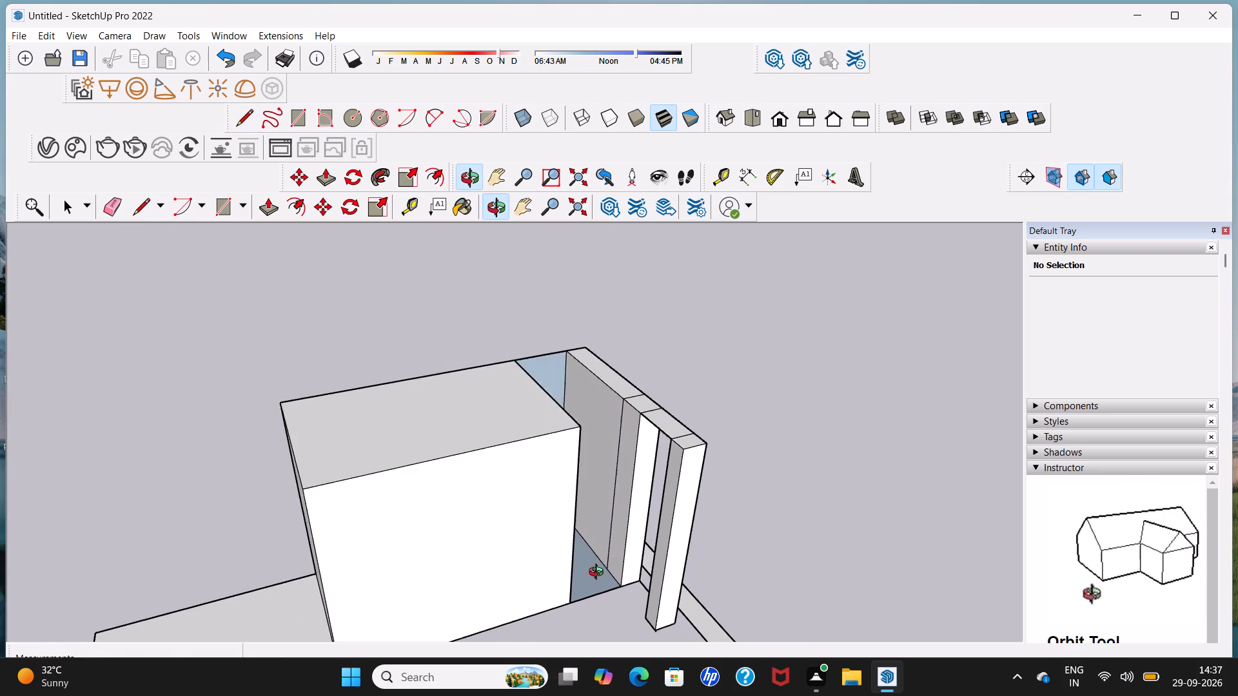
{"action": "middle_click_drag", "start_coordinate": [599, 574], "coordinate": [540, 598]}
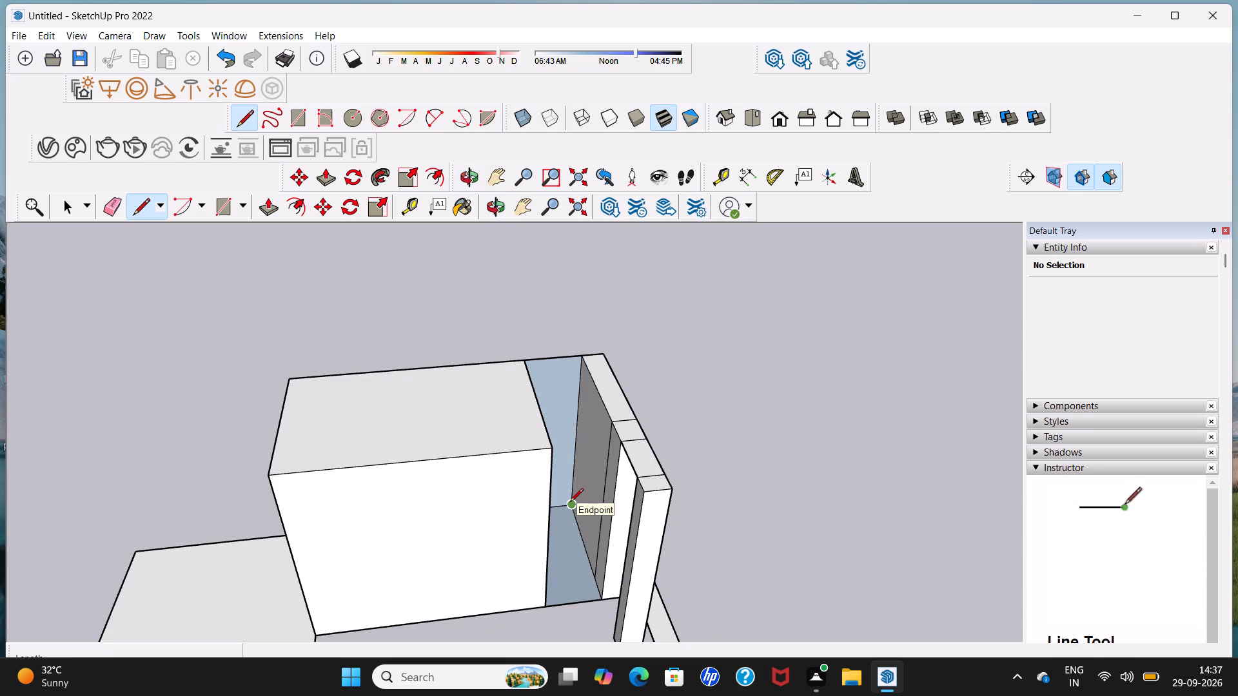
{"action": "scroll", "coordinate": [605, 415], "scroll_direction": "up", "scroll_amount": 2}
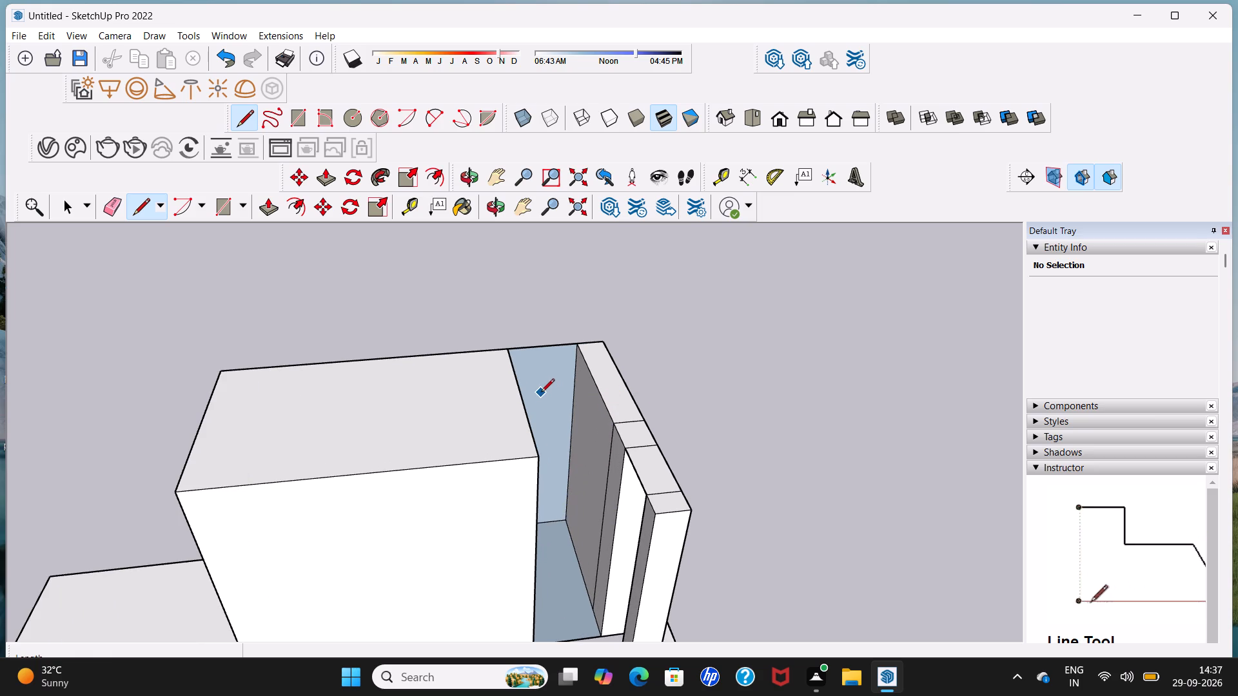
Delete the rear face and its top edge in the gap between the main block and the end wall.
{"action": "key", "text": "space"}
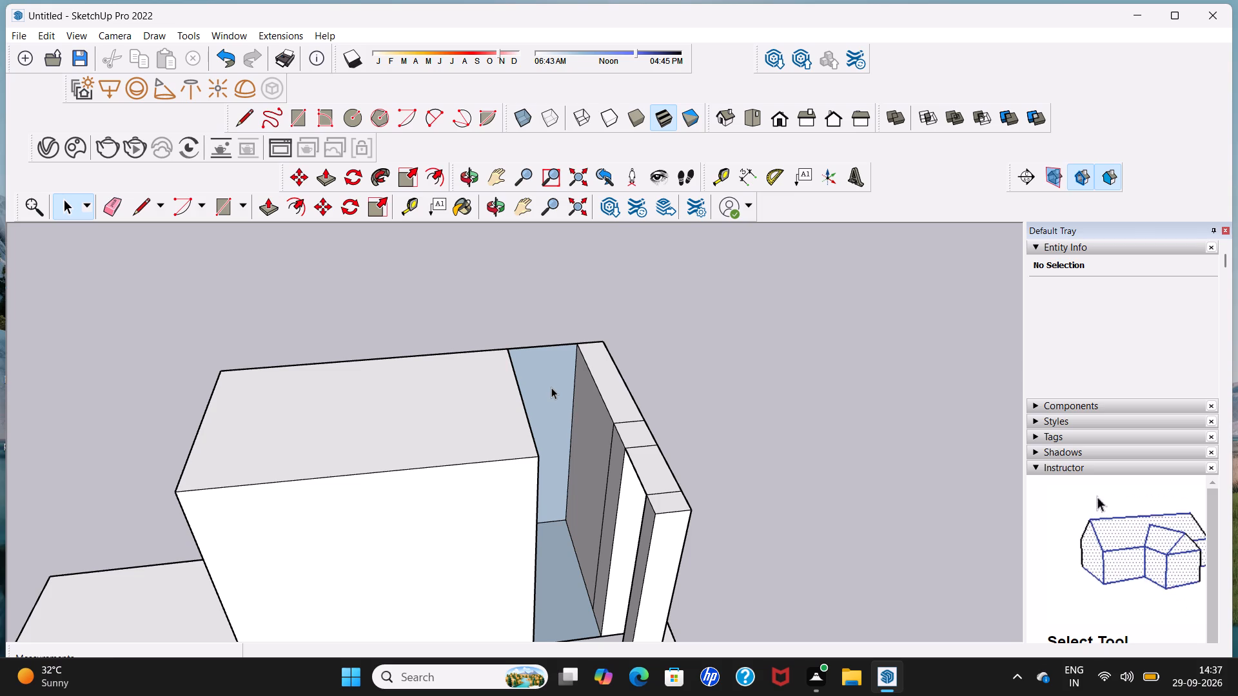
{"action": "left_click", "coordinate": [551, 387]}
{"action": "key", "text": "Delete"}
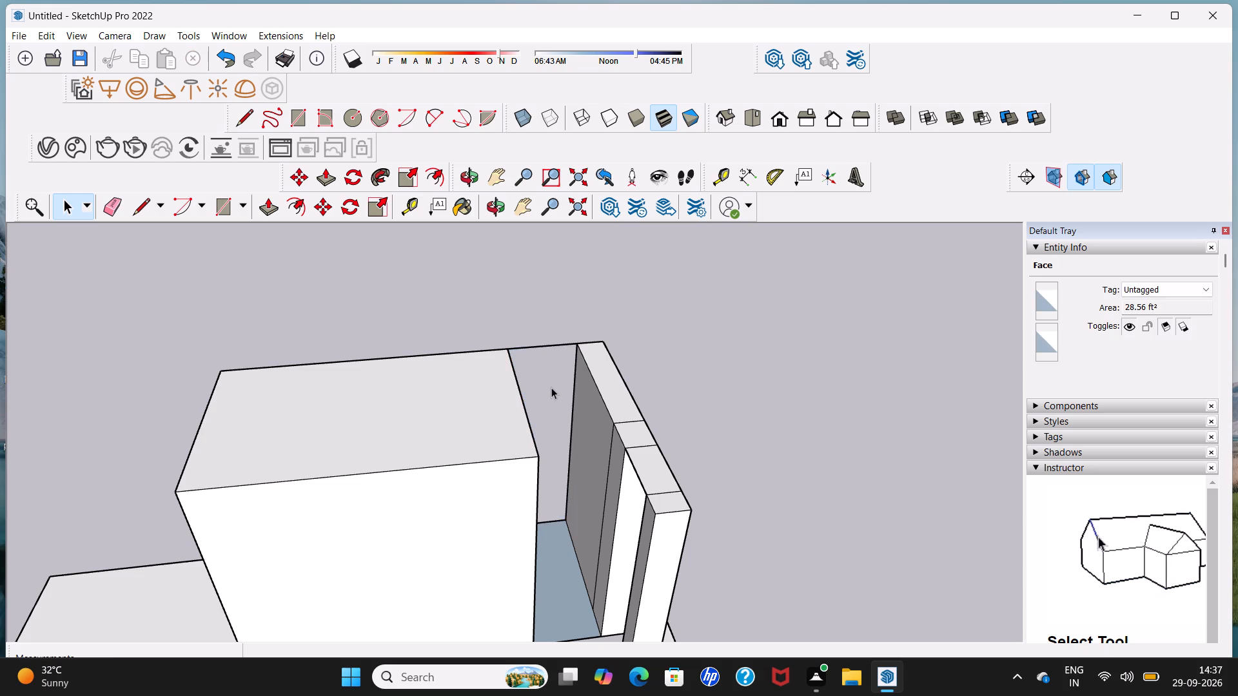
{"action": "left_click", "coordinate": [551, 344]}
{"action": "key", "text": "Delete"}
Delete the front base edge of the gap between the main block and the end wall, together with the floor face.
{"action": "middle_click_drag", "start_coordinate": [582, 397], "coordinate": [616, 397]}
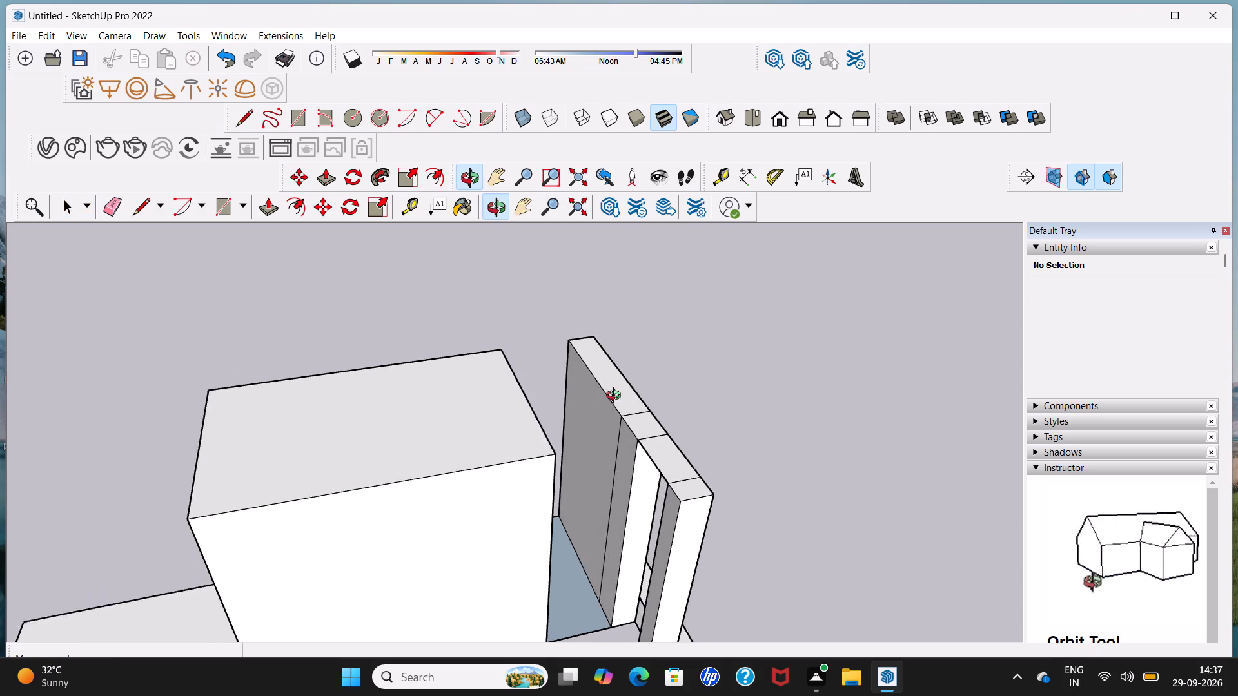
{"action": "middle_click_drag", "start_coordinate": [616, 397], "coordinate": [644, 395]}
{"action": "scroll", "coordinate": [613, 424], "scroll_direction": "up", "scroll_amount": 2}
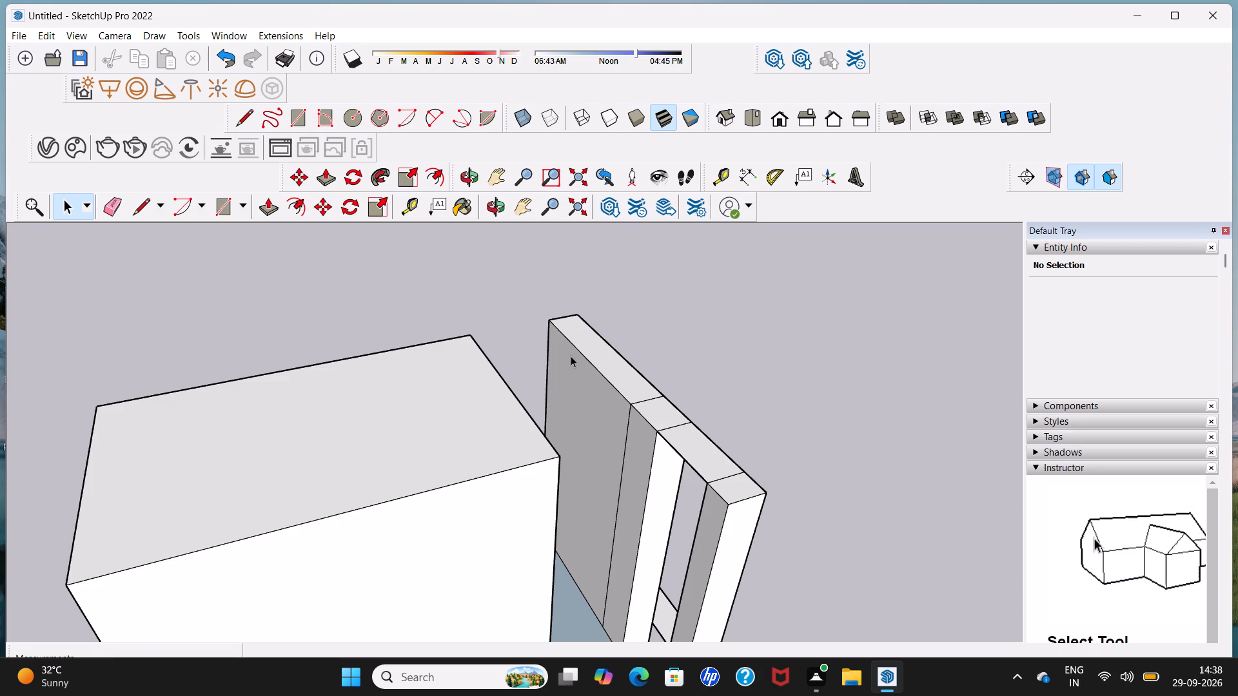
{"action": "scroll", "coordinate": [571, 356], "scroll_direction": "down", "scroll_amount": 3}
{"action": "middle_click_drag", "start_coordinate": [571, 356], "coordinate": [567, 331]}
{"action": "scroll", "coordinate": [568, 344], "scroll_direction": "up", "scroll_amount": 2}
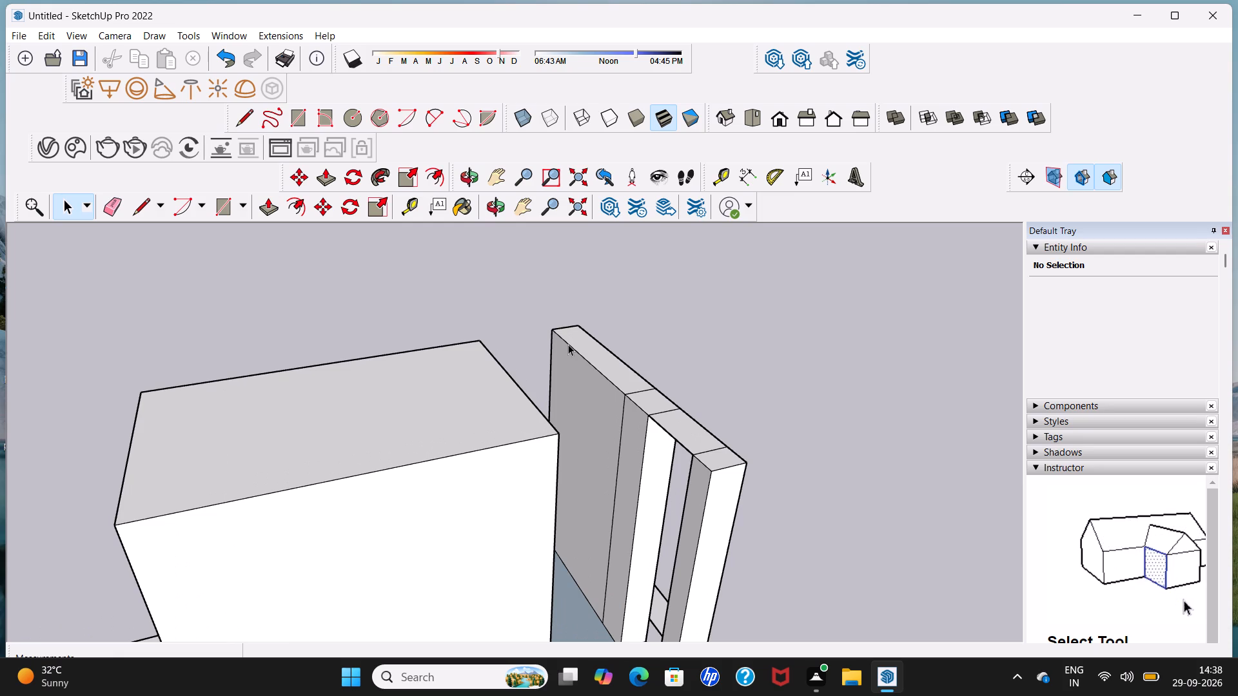
{"action": "scroll", "coordinate": [568, 344], "scroll_direction": "down", "scroll_amount": 3}
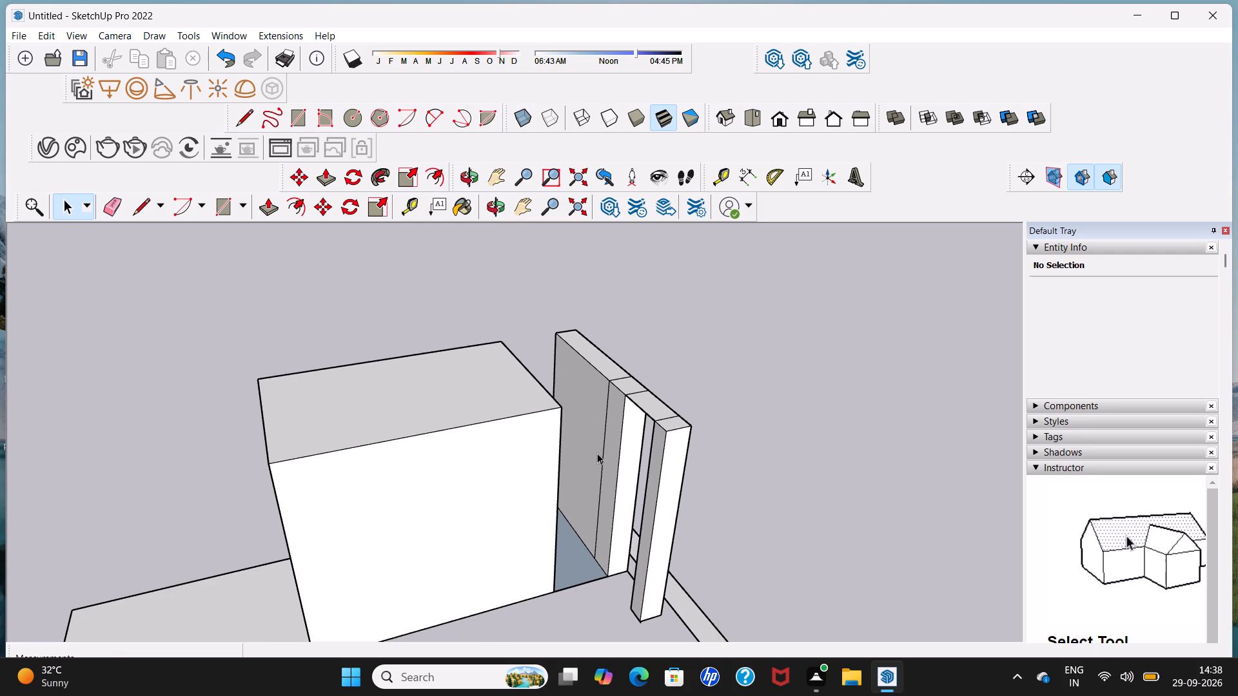
{"action": "left_click", "coordinate": [591, 582]}
{"action": "key", "text": "Delete"}
Delete the rear portion of the end wall's inner face, behind the vertical dividing line.
{"action": "middle_click_drag", "start_coordinate": [537, 519], "coordinate": [479, 533]}
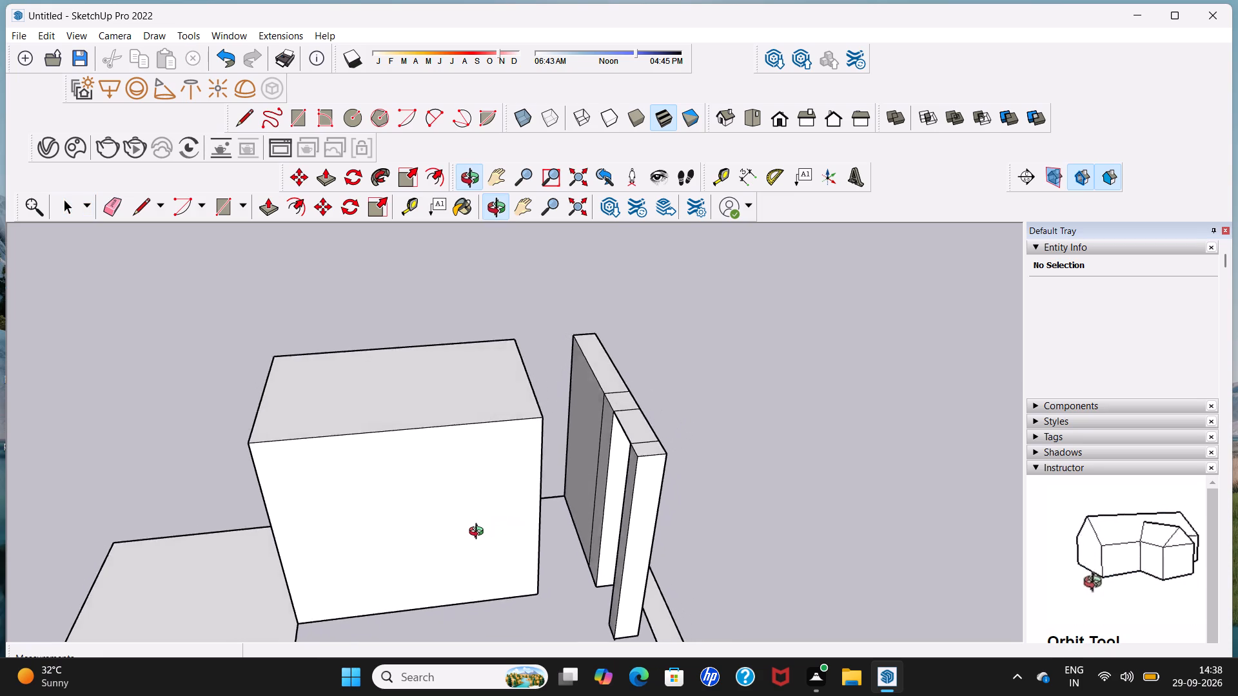
{"action": "middle_click_drag", "start_coordinate": [479, 533], "coordinate": [465, 498]}
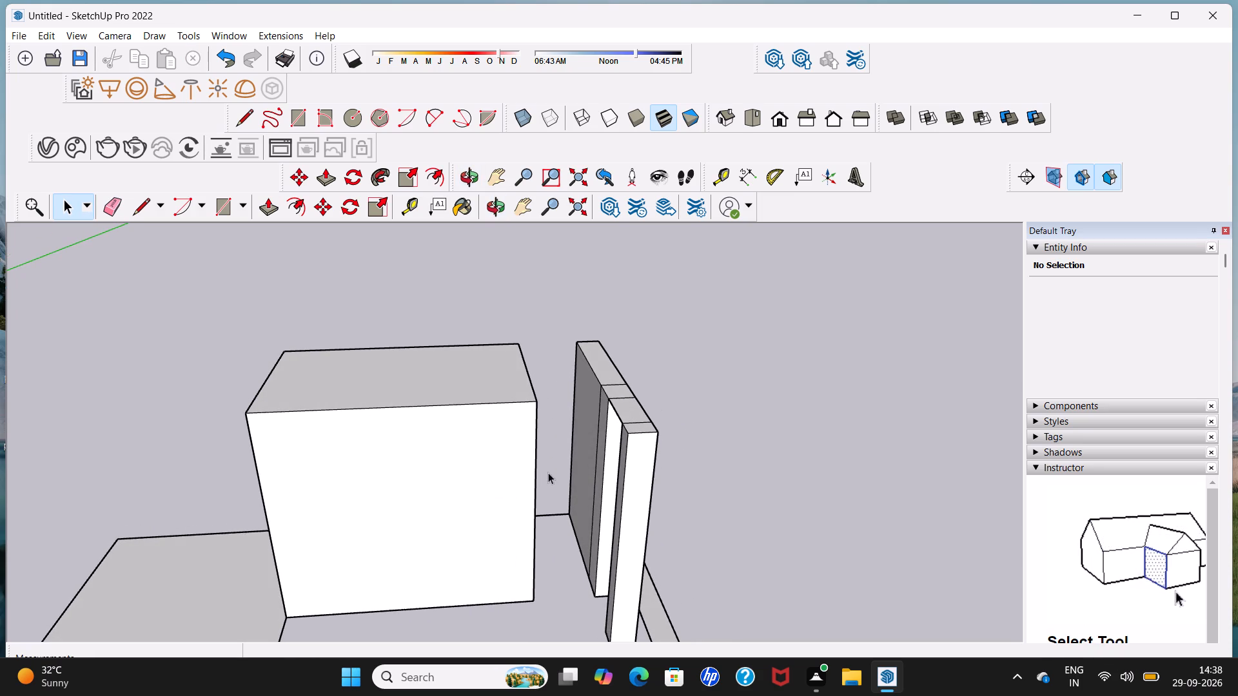
{"action": "left_click", "coordinate": [587, 430]}
{"action": "key", "text": "Delete"}
{"action": "middle_click_drag", "start_coordinate": [619, 426], "coordinate": [192, 449]}
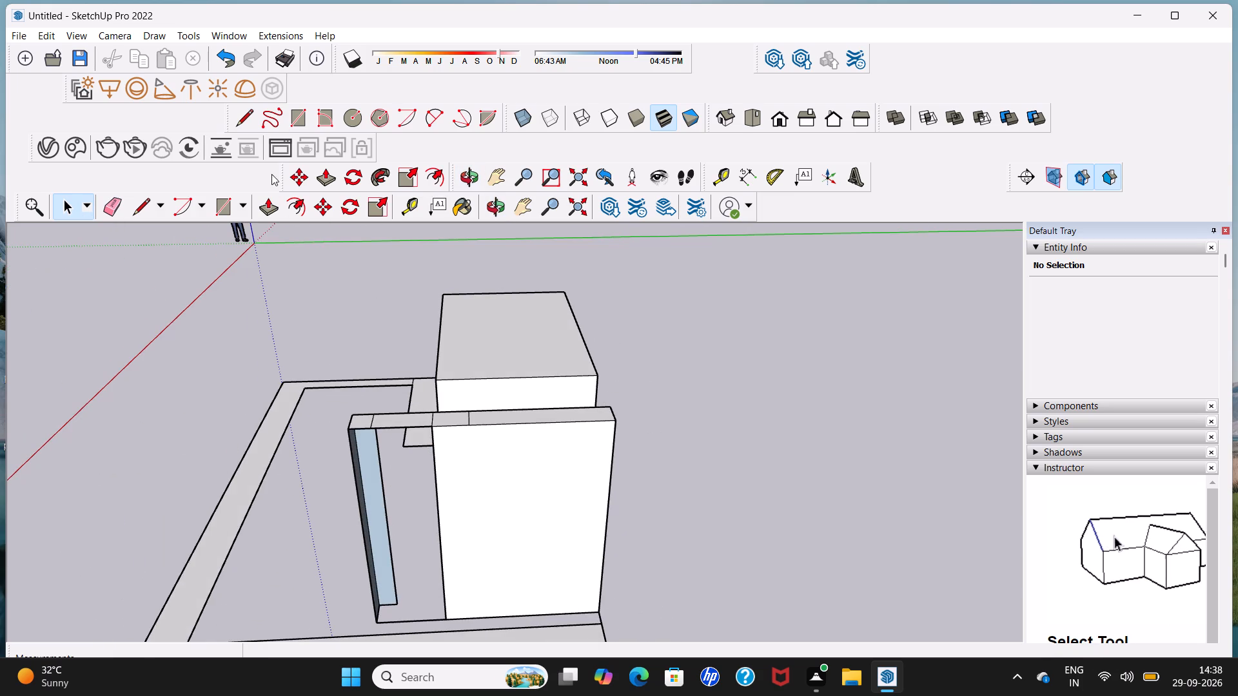
Draw a 10' vertical line down the end wall's outer face from the cross line on top to the base.
{"action": "left_click", "coordinate": [246, 124]}
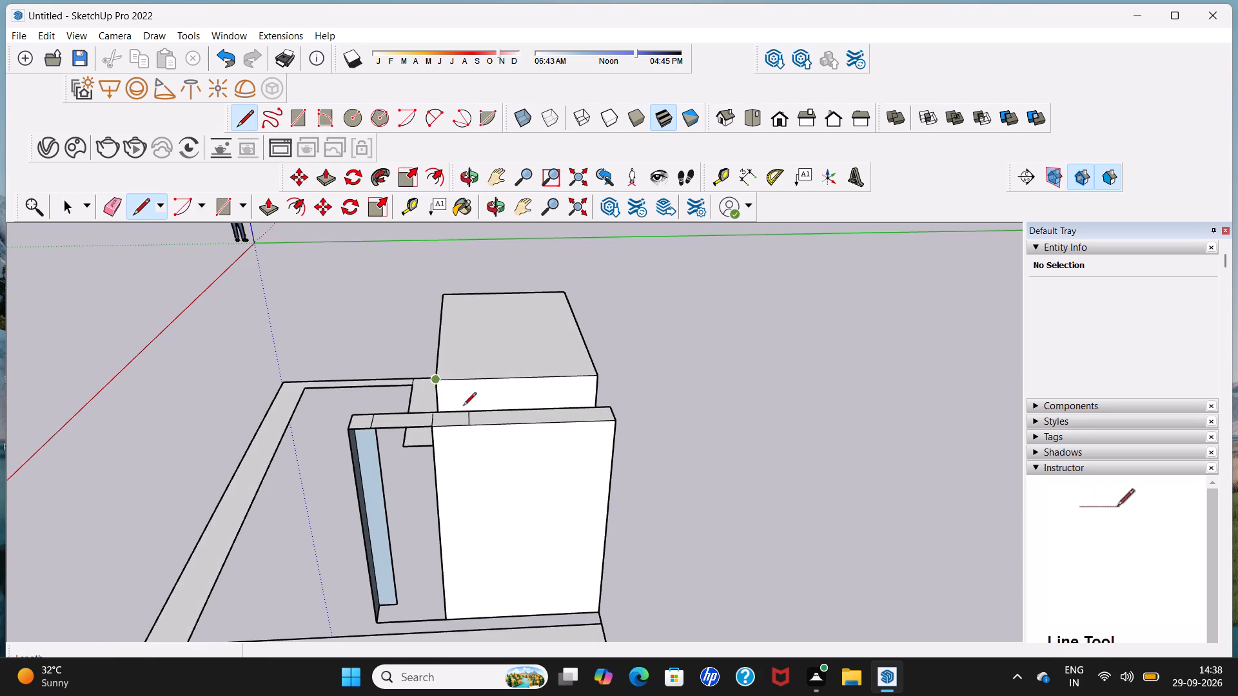
{"action": "left_click", "coordinate": [472, 425]}
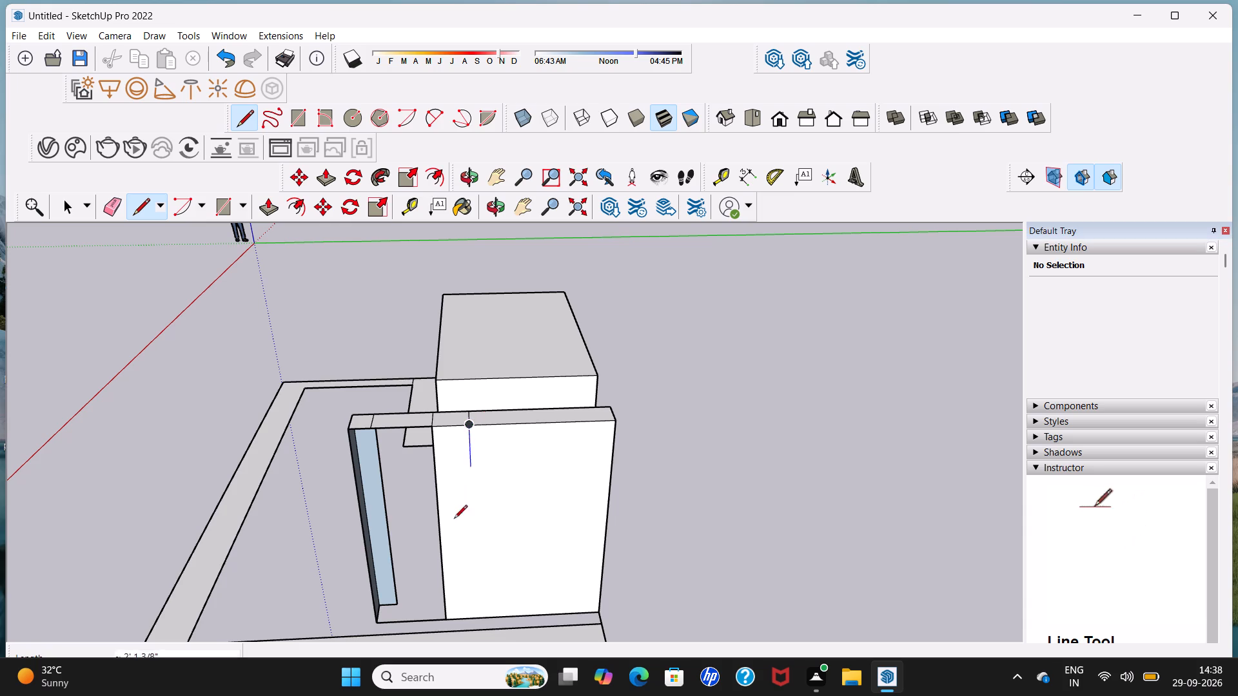
{"action": "left_click", "coordinate": [478, 619]}
{"action": "key", "text": "Delete"}
{"action": "left_click", "coordinate": [530, 570]}
{"action": "key", "text": "Delete"}
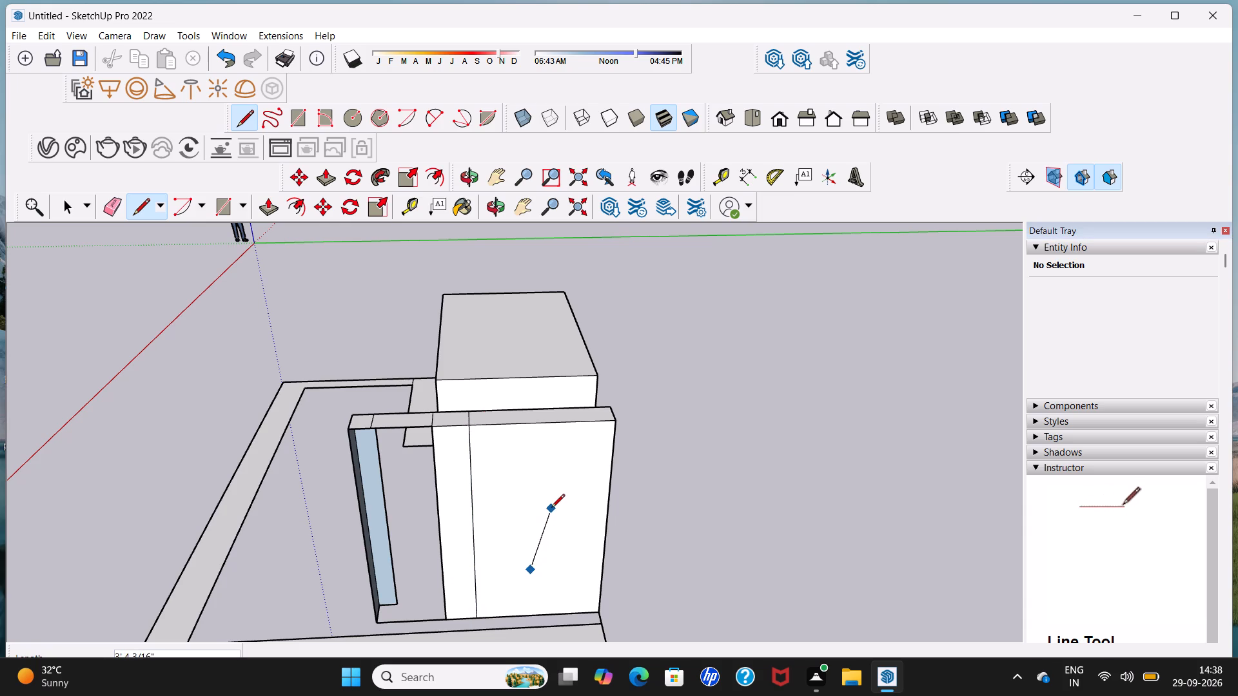
{"action": "key", "text": "Delete"}
{"action": "key", "text": "Delete"}
{"action": "key", "text": "space"}
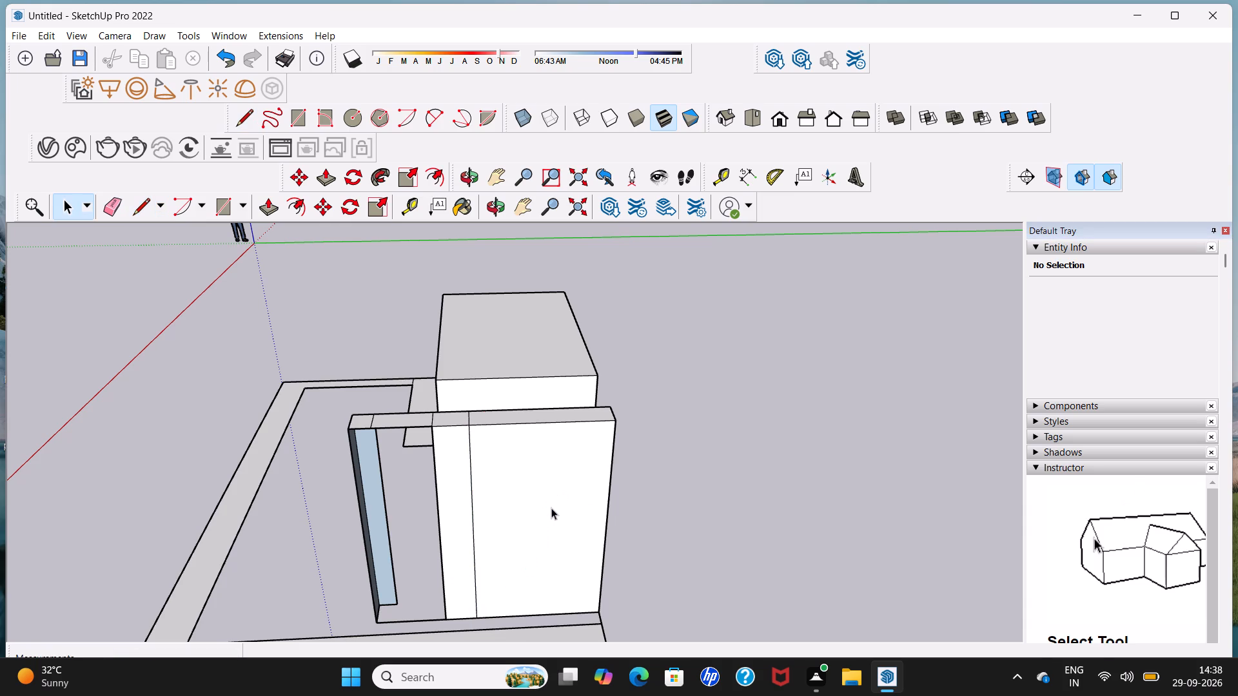
Delete the rear portion of the end wall's outer face, along with the top face and outer top edge there.
{"action": "left_click", "coordinate": [551, 508]}
{"action": "key", "text": "Delete"}
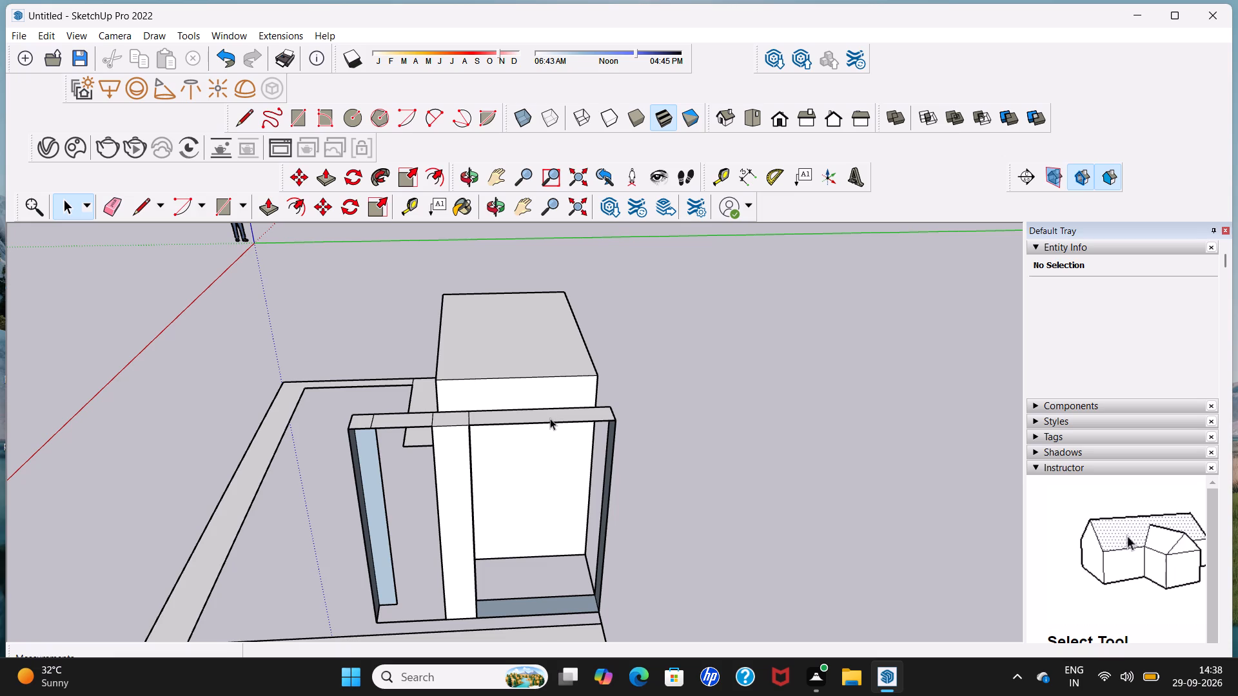
{"action": "left_click", "coordinate": [550, 418]}
{"action": "key", "text": "Delete"}
{"action": "left_click", "coordinate": [551, 421]}
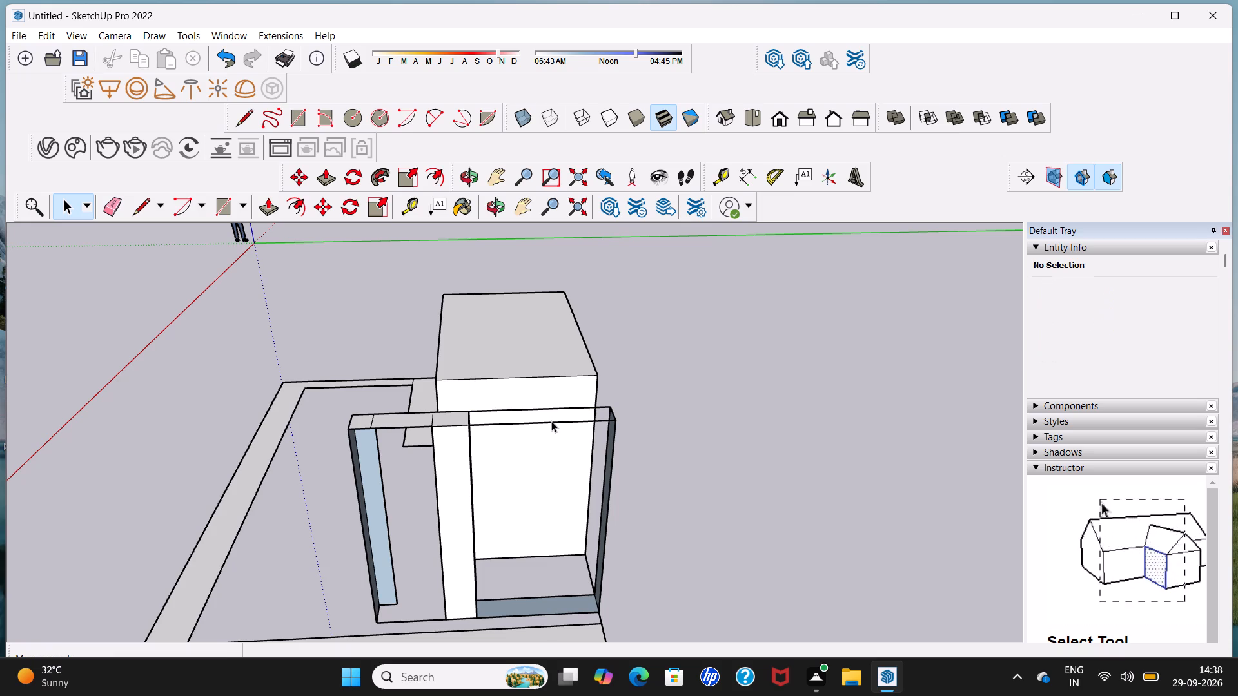
{"action": "key", "text": "Delete"}
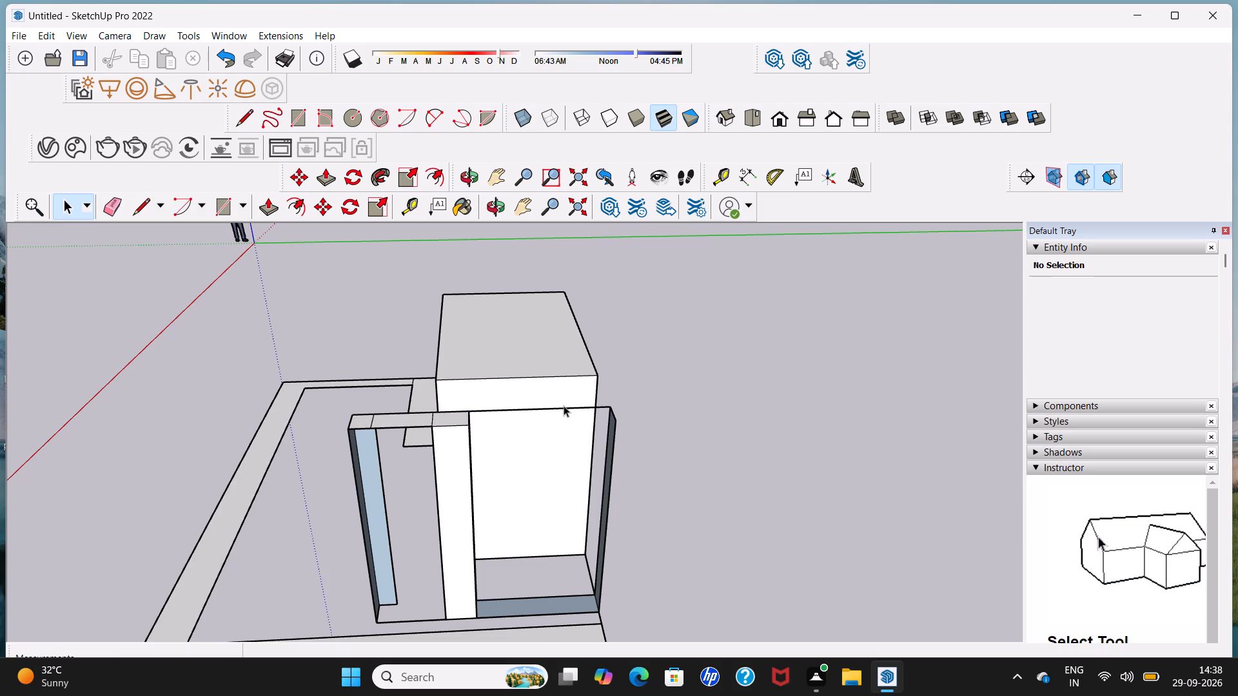
Delete the end wall's rear end face and the leftover vertical and top edges of the rear portion.
{"action": "left_click", "coordinate": [564, 405]}
{"action": "left_click", "coordinate": [671, 377]}
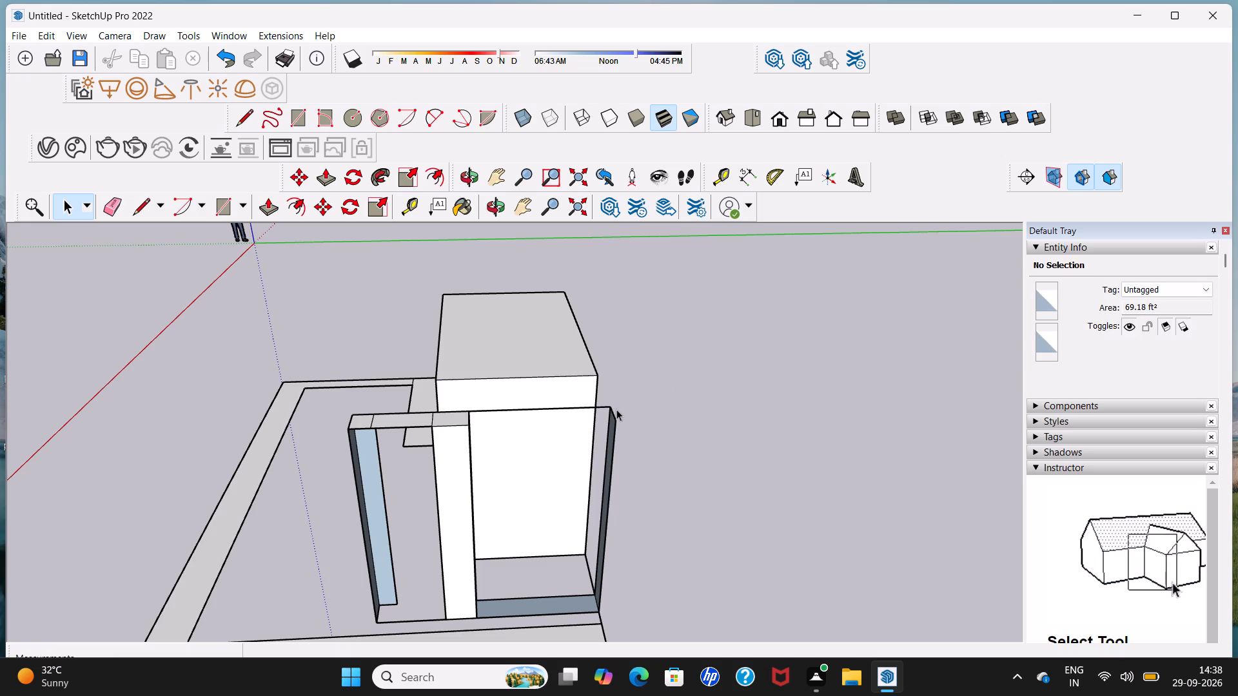
{"action": "left_click", "coordinate": [612, 424]}
{"action": "key", "text": "Delete"}
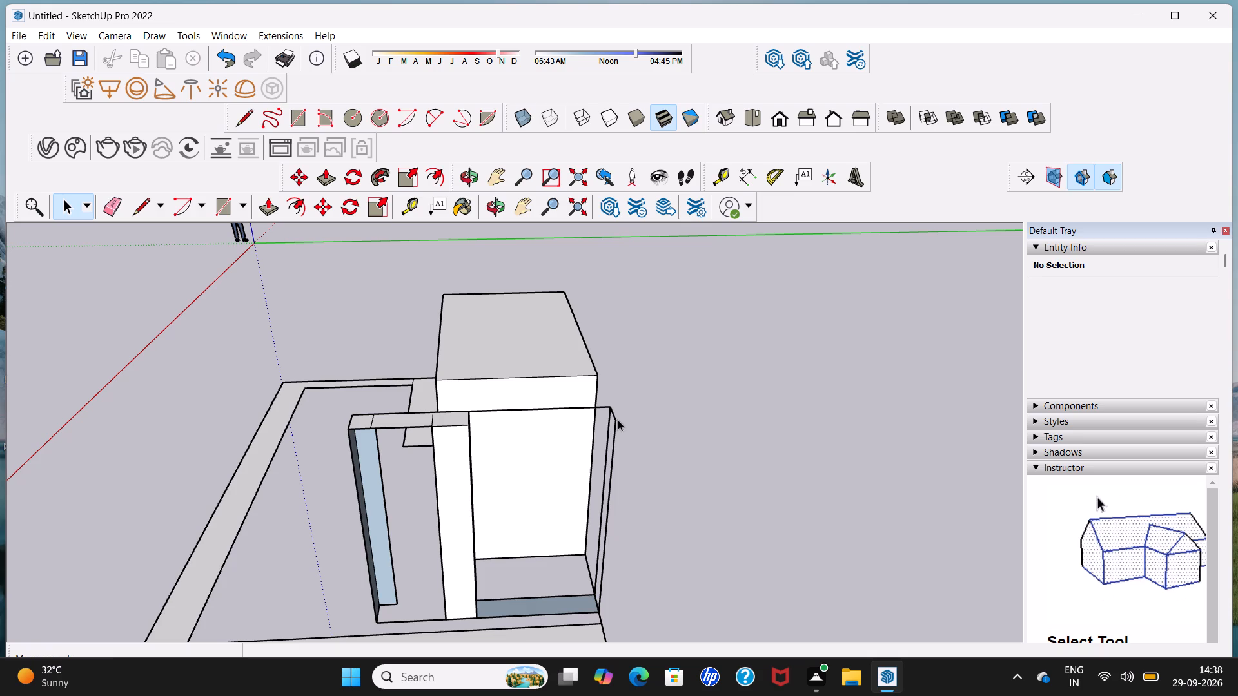
{"action": "left_click", "coordinate": [613, 424]}
{"action": "key", "text": "Delete"}
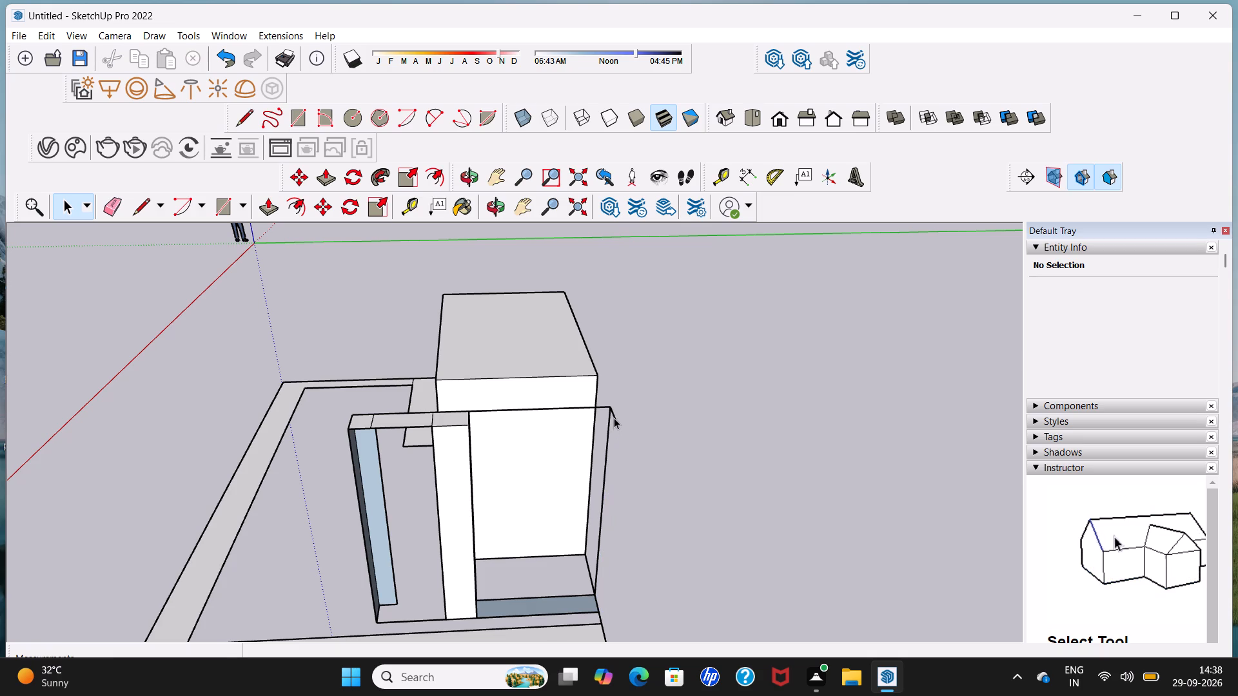
{"action": "left_click", "coordinate": [614, 418]}
{"action": "key", "text": "Delete"}
{"action": "left_click", "coordinate": [610, 427]}
{"action": "key", "text": "Delete"}
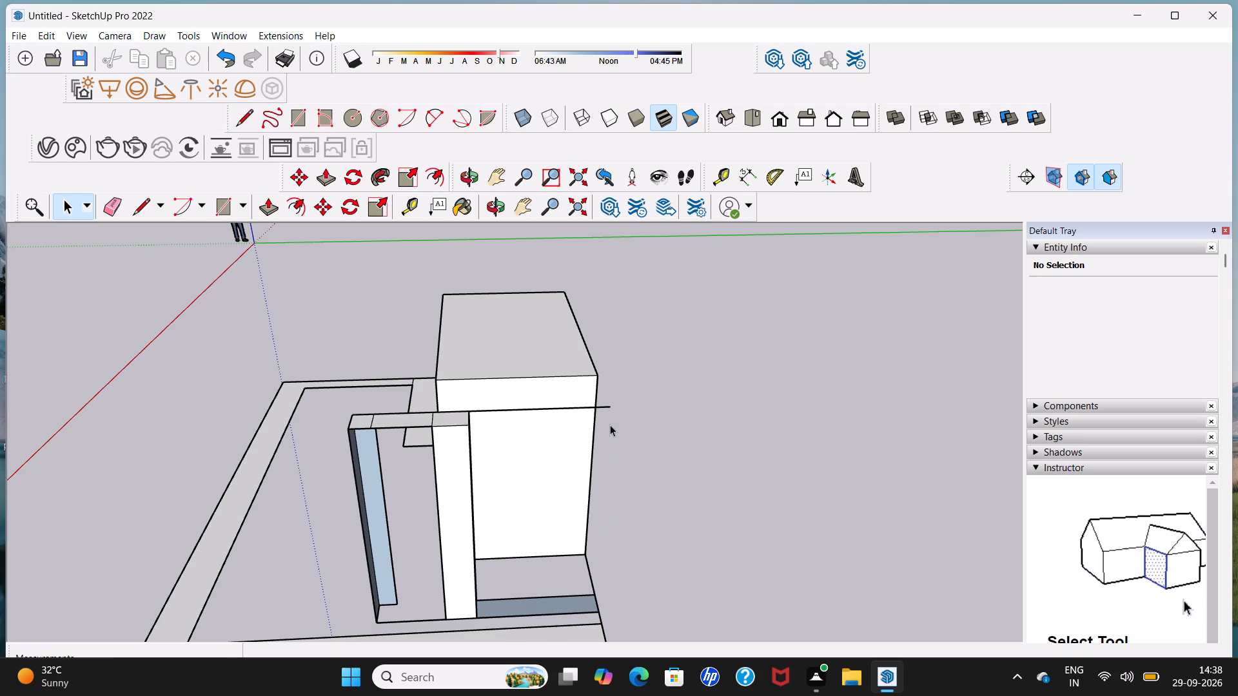
{"action": "left_click", "coordinate": [607, 406]}
{"action": "key", "text": "Delete"}
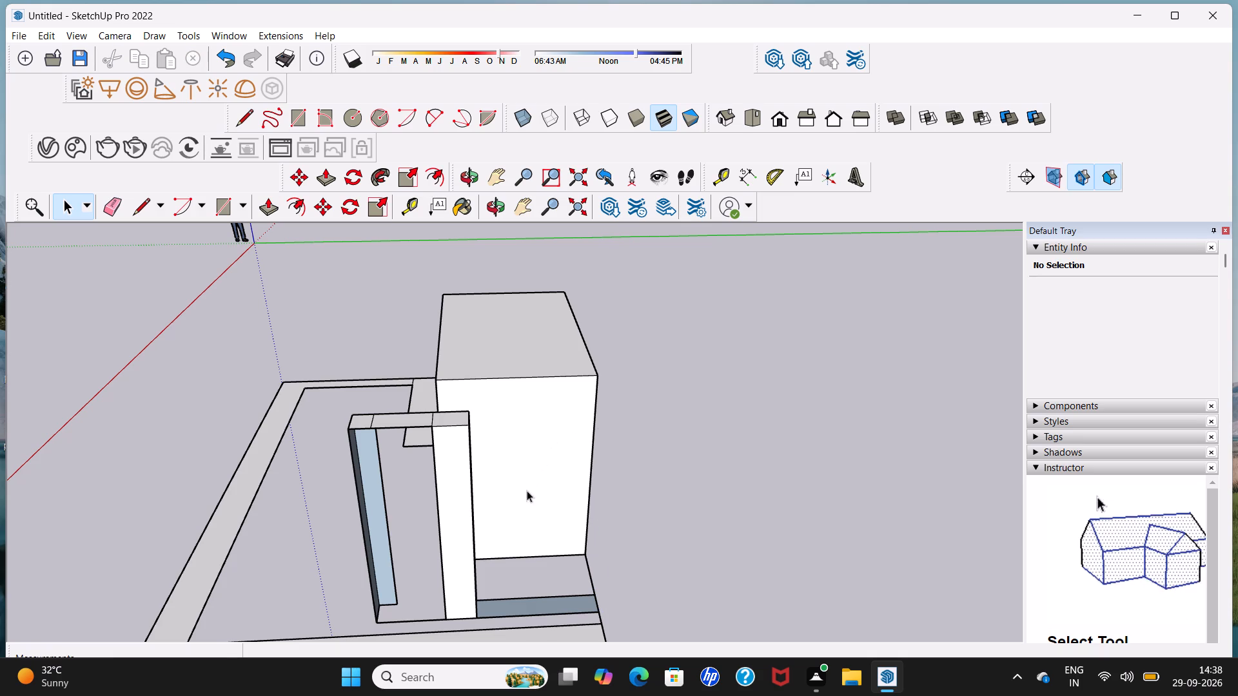
Delete the inner base edge of the end wall's removed rear portion together with its floor face.
{"action": "scroll", "coordinate": [522, 557], "scroll_direction": "up", "scroll_amount": 4}
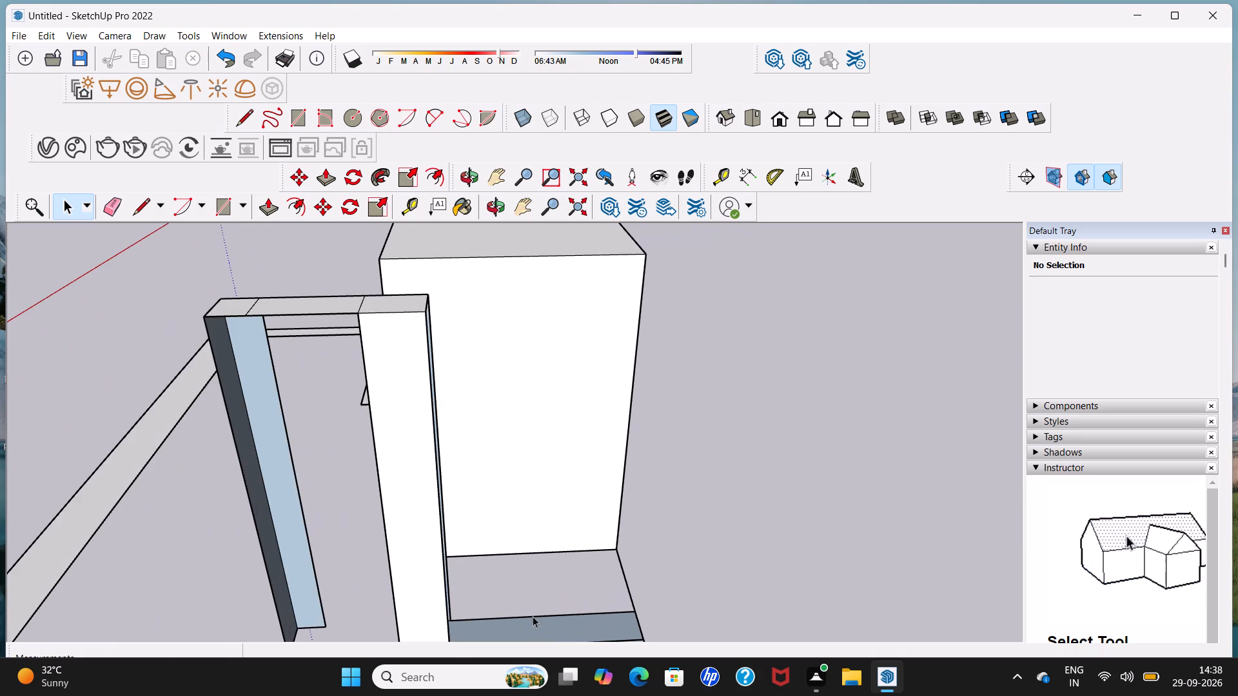
{"action": "left_click", "coordinate": [538, 617]}
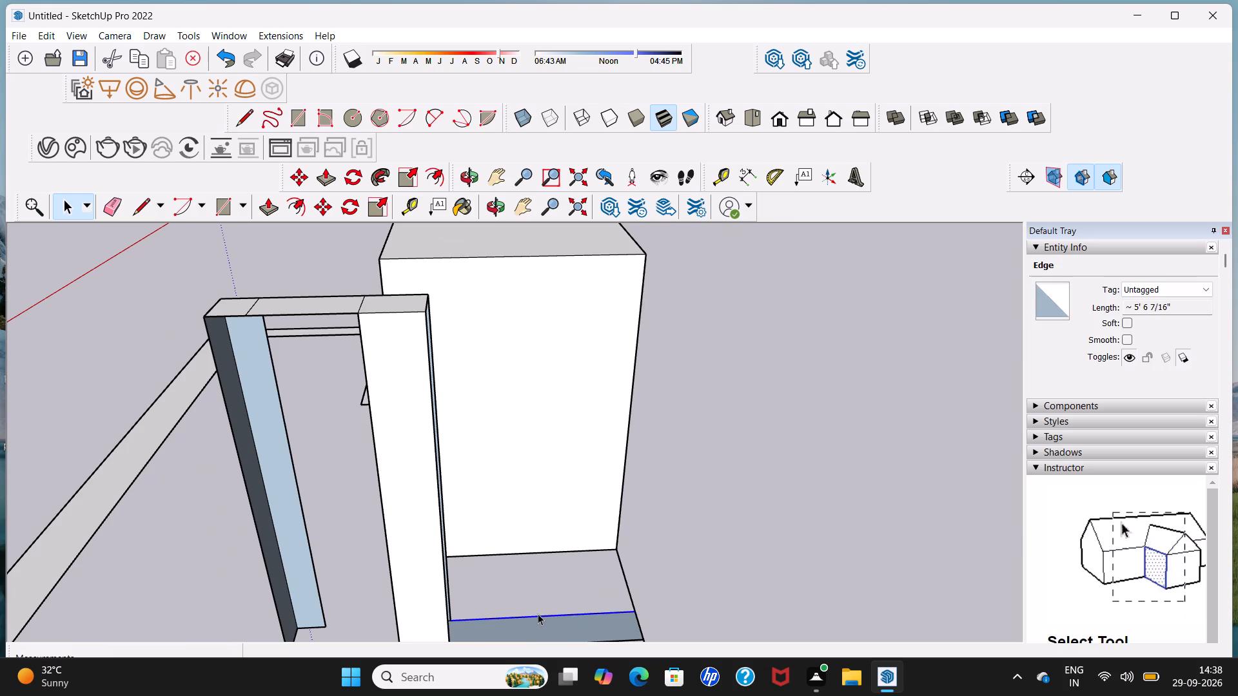
{"action": "key", "text": "Delete"}
Close the rear post's open back face with a 1' 1 1/16" line across its base.
{"action": "middle_click_drag", "start_coordinate": [539, 601], "coordinate": [324, 592]}
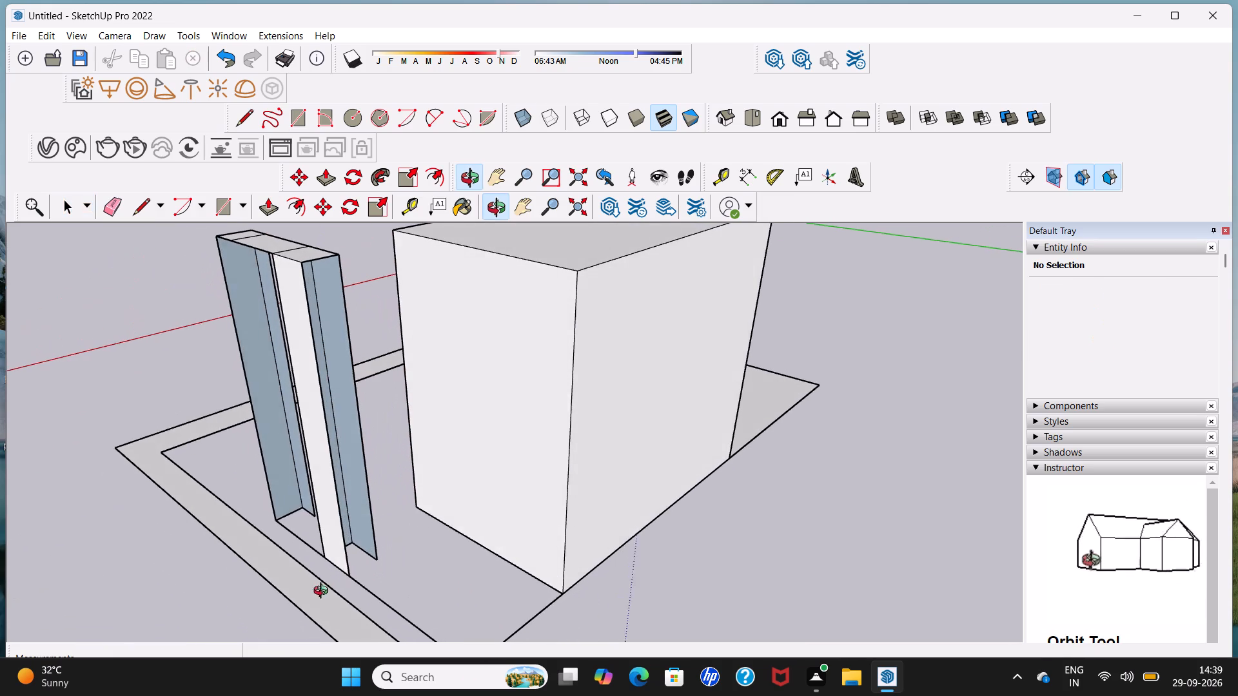
{"action": "middle_click_drag", "start_coordinate": [324, 592], "coordinate": [321, 592]}
{"action": "left_click", "coordinate": [145, 208]}
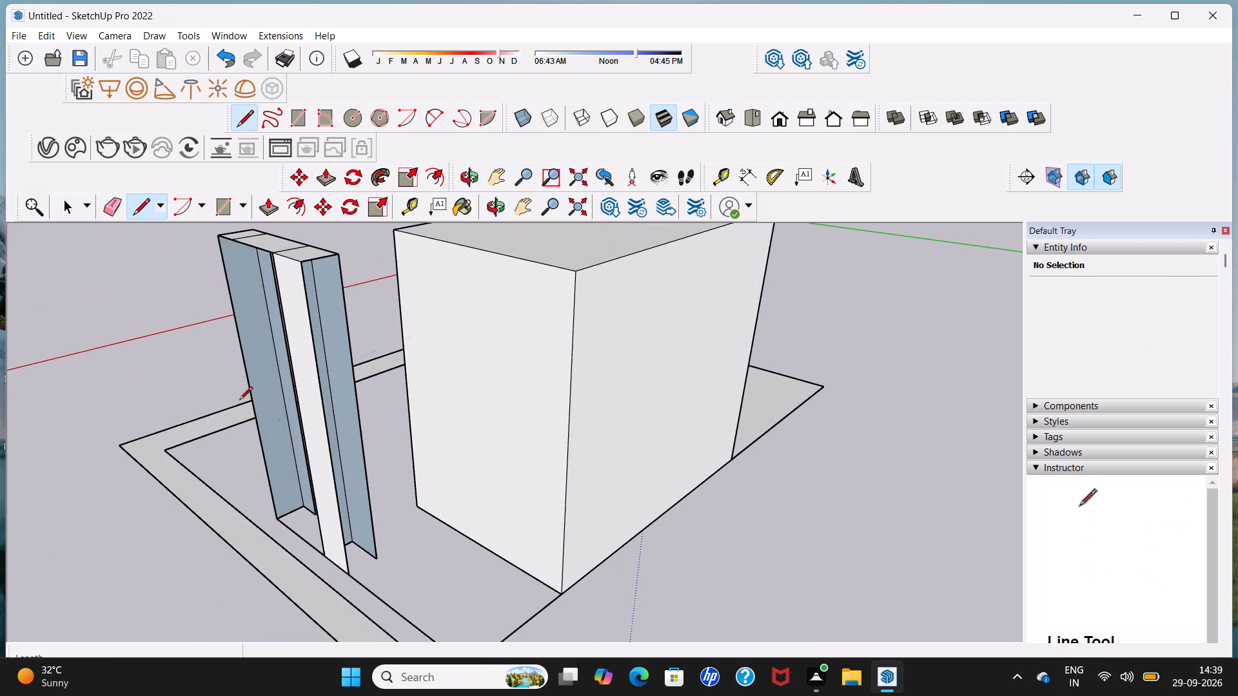
{"action": "left_click", "coordinate": [353, 568]}
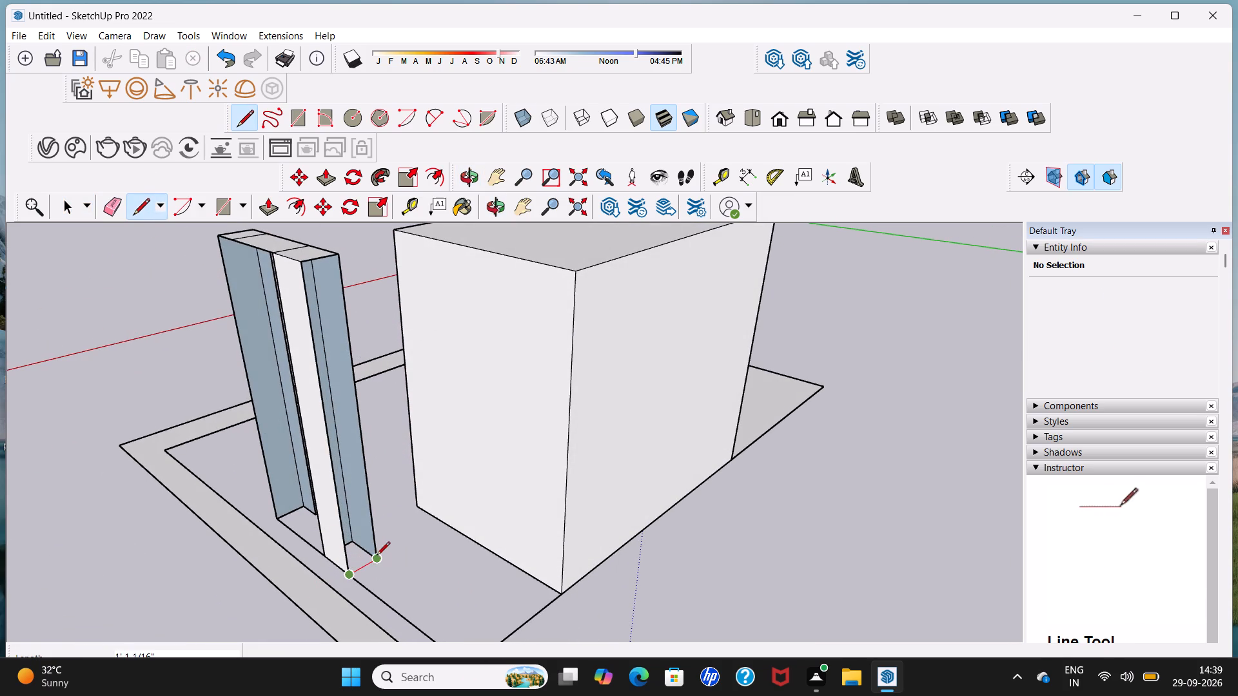
{"action": "left_click", "coordinate": [377, 556]}
Draw a 1' 1 1/16" line across the front post's base, from its inner corner to the wall's outer base edge.
{"action": "middle_click_drag", "start_coordinate": [378, 533], "coordinate": [433, 517]}
{"action": "scroll", "coordinate": [333, 523], "scroll_direction": "up", "scroll_amount": 2}
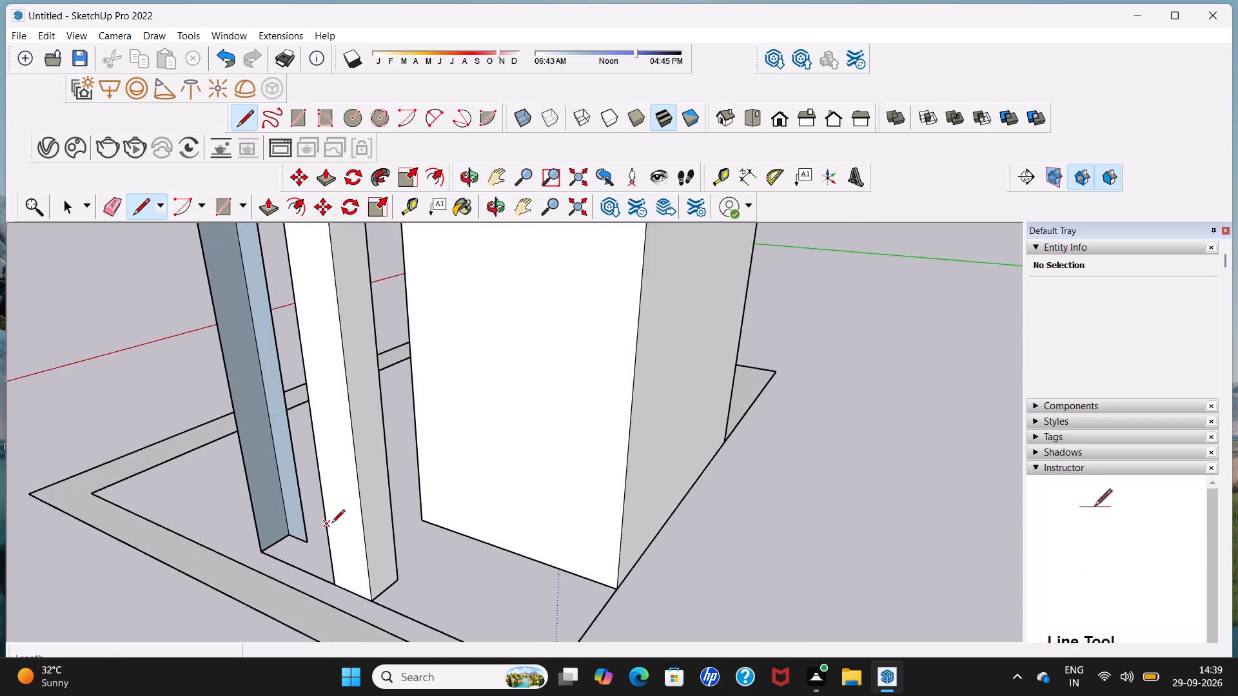
{"action": "scroll", "coordinate": [331, 524], "scroll_direction": "up", "scroll_amount": 1}
{"action": "left_click", "coordinate": [303, 549]}
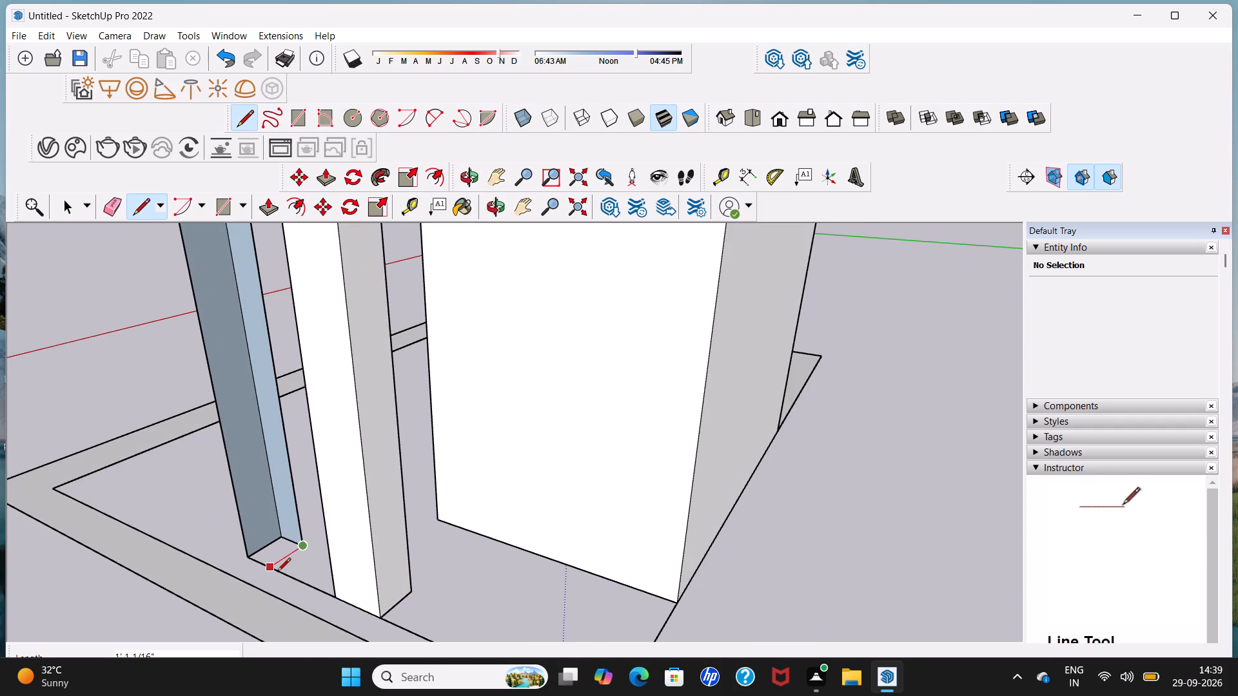
{"action": "left_click", "coordinate": [277, 572]}
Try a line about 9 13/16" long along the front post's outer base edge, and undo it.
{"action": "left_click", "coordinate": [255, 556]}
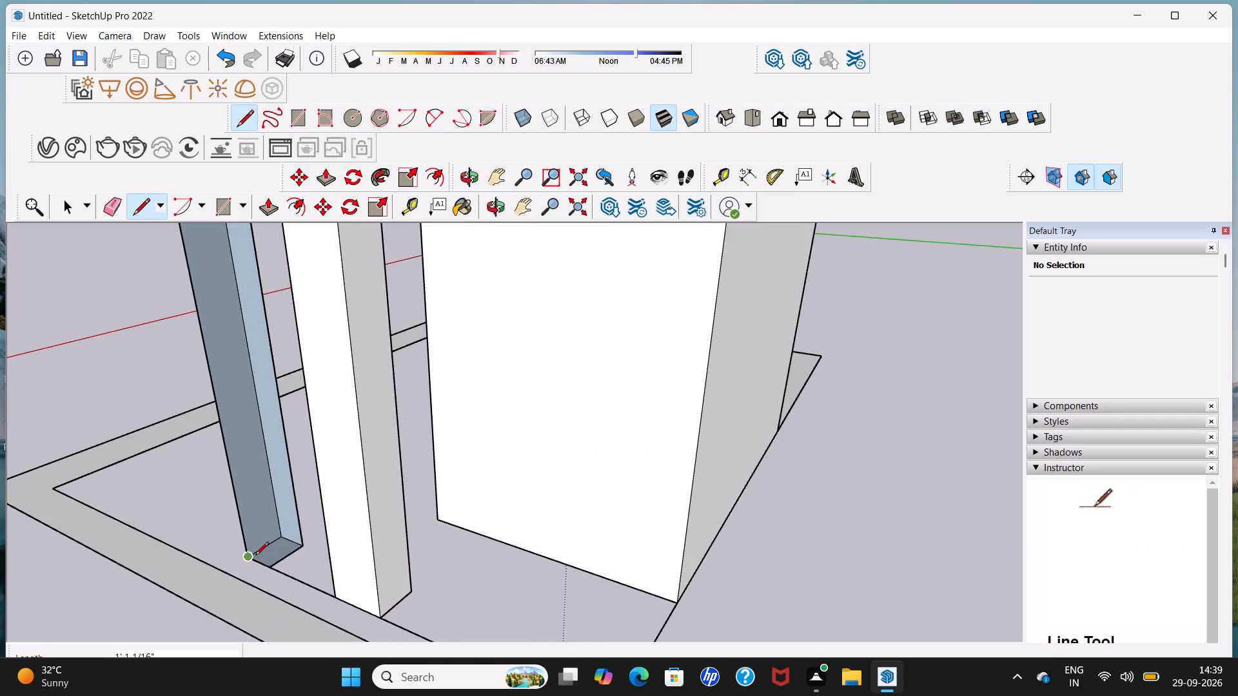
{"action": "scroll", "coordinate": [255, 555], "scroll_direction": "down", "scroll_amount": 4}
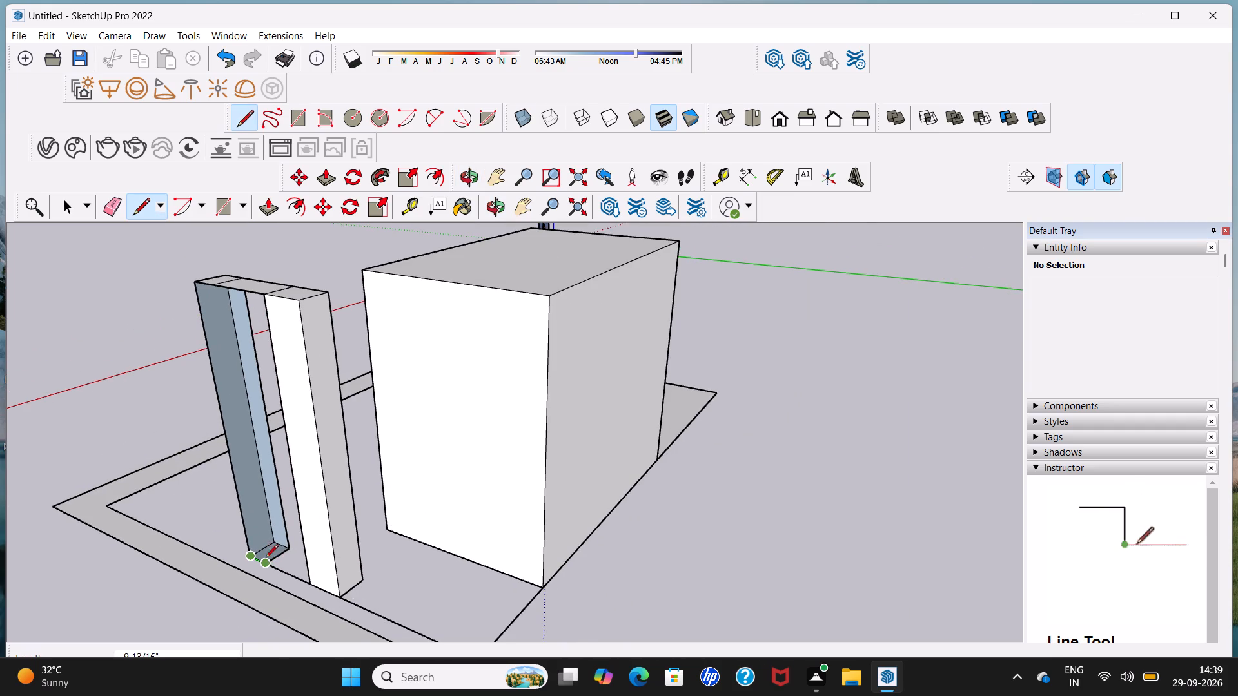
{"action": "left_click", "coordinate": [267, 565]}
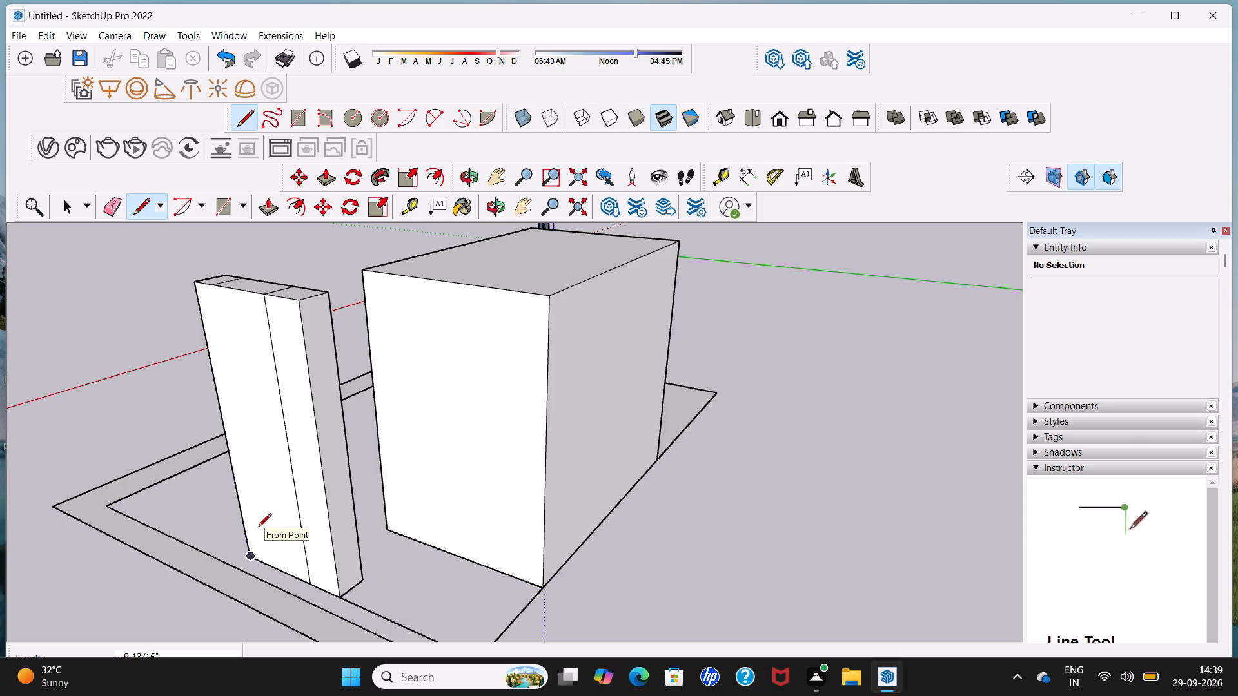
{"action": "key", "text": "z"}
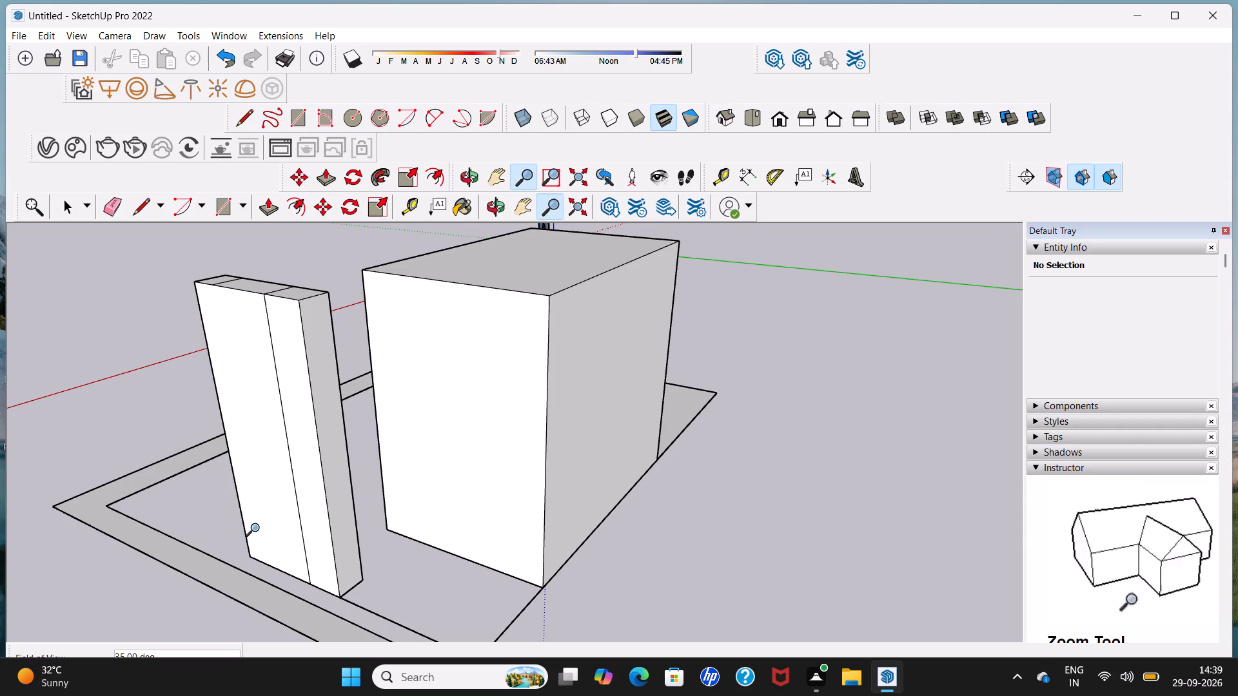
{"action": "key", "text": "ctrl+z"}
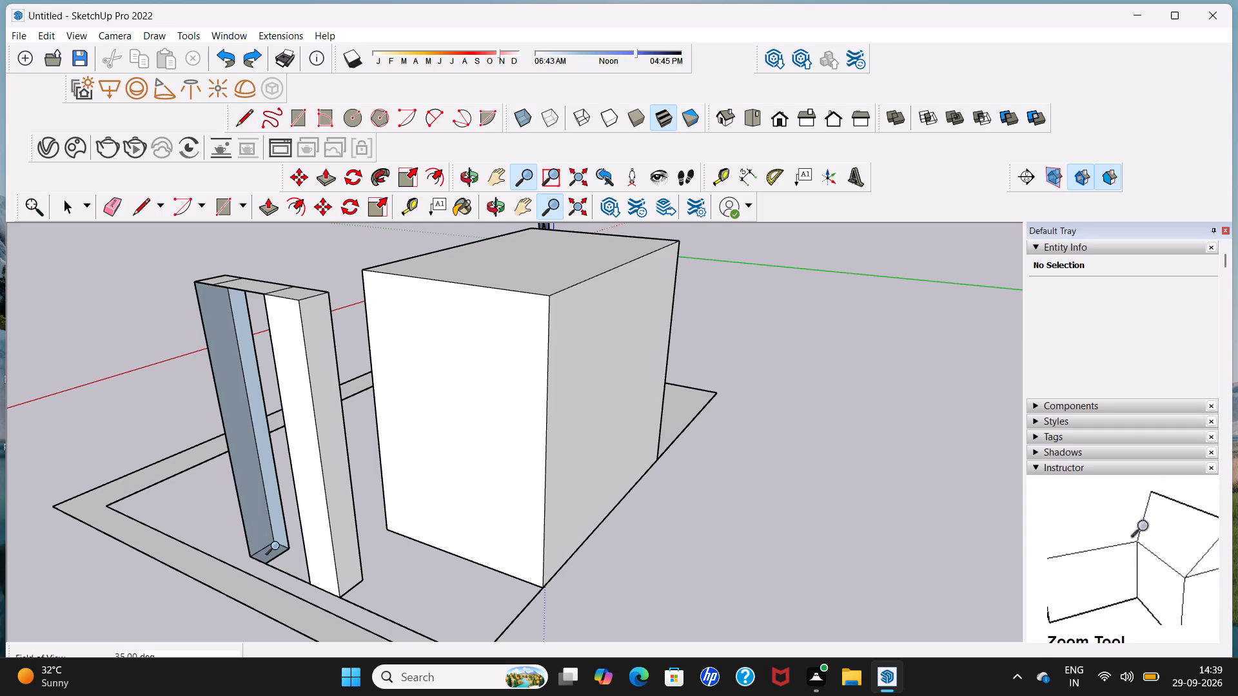
Draw a 10' vertical line up the front post's outer side to the top, and delete the face filling the opening between the posts.
{"action": "left_click", "coordinate": [138, 206]}
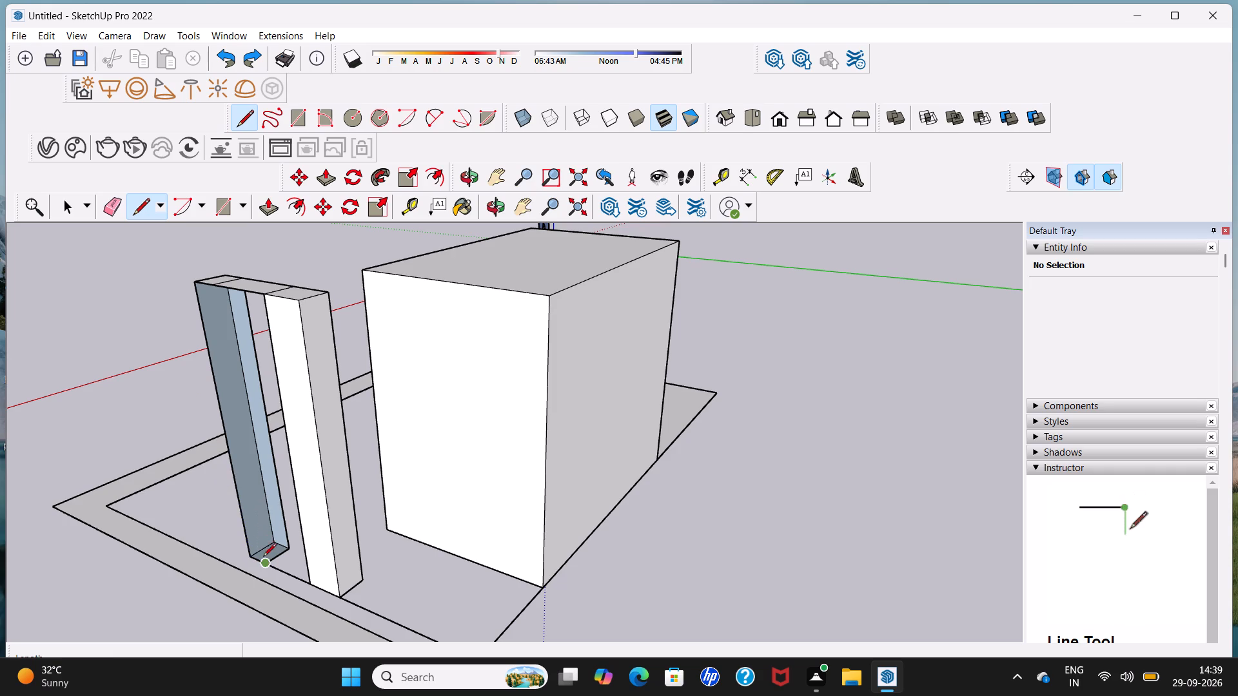
{"action": "left_click", "coordinate": [264, 565]}
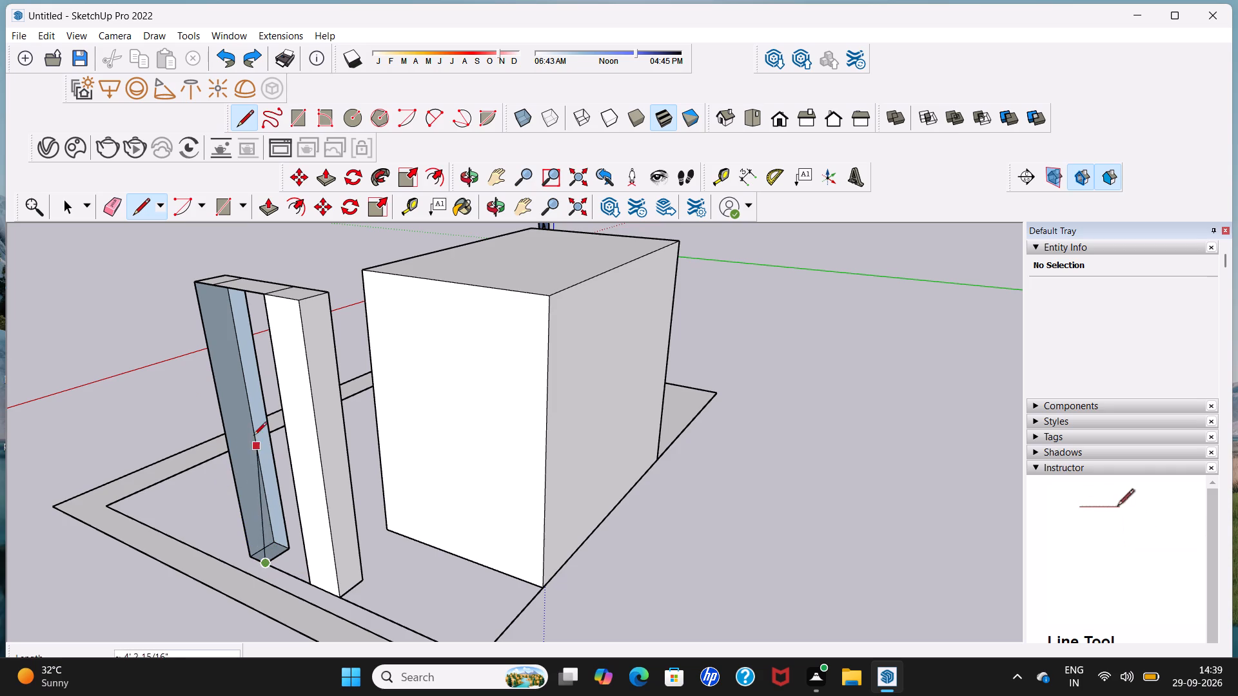
{"action": "left_click", "coordinate": [211, 282]}
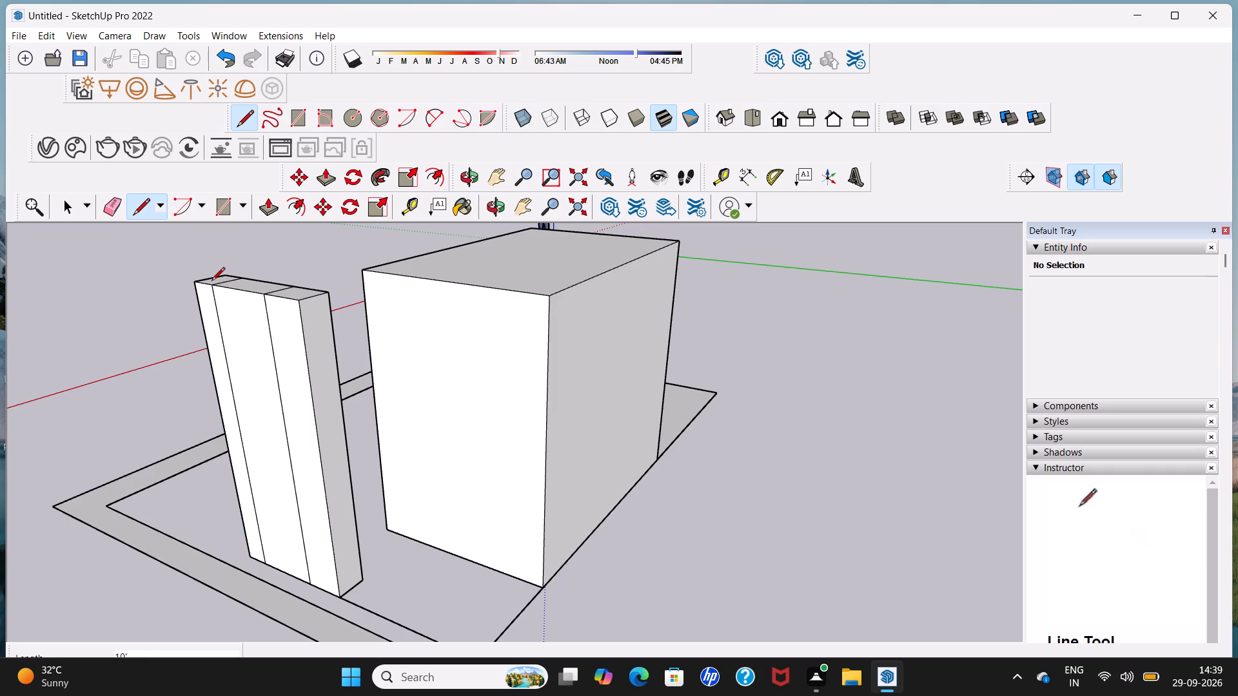
{"action": "key", "text": "space"}
{"action": "left_click", "coordinate": [251, 345]}
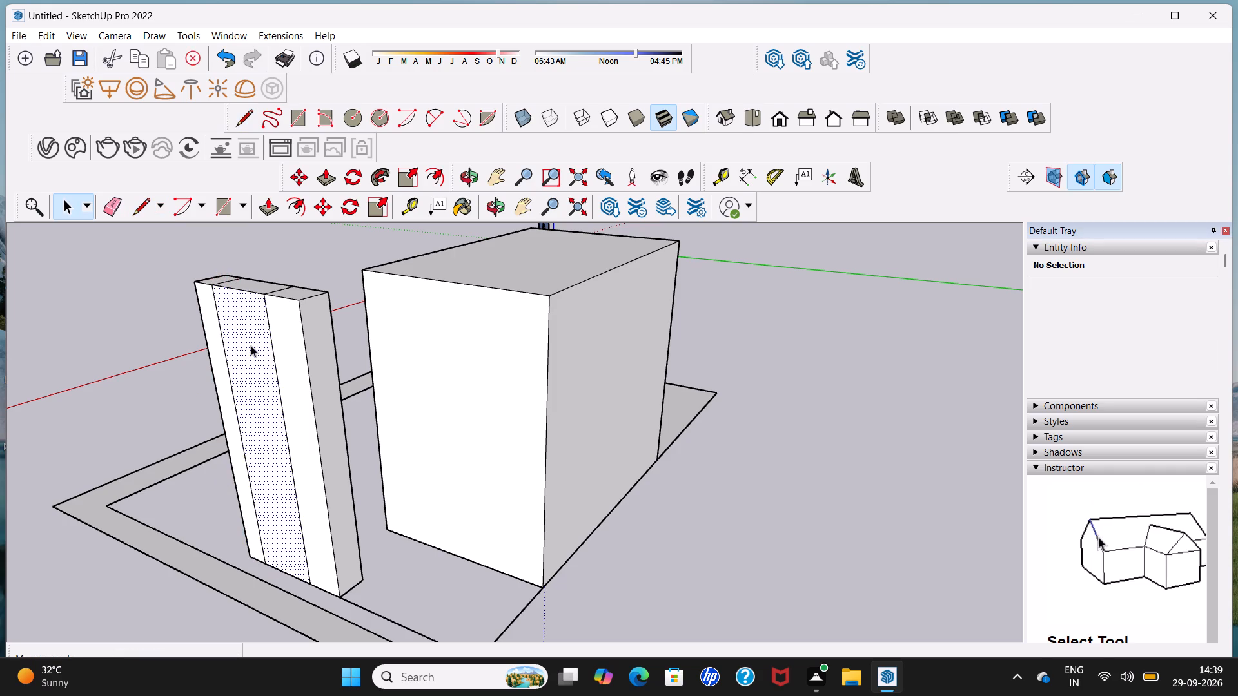
{"action": "key", "text": "Delete"}
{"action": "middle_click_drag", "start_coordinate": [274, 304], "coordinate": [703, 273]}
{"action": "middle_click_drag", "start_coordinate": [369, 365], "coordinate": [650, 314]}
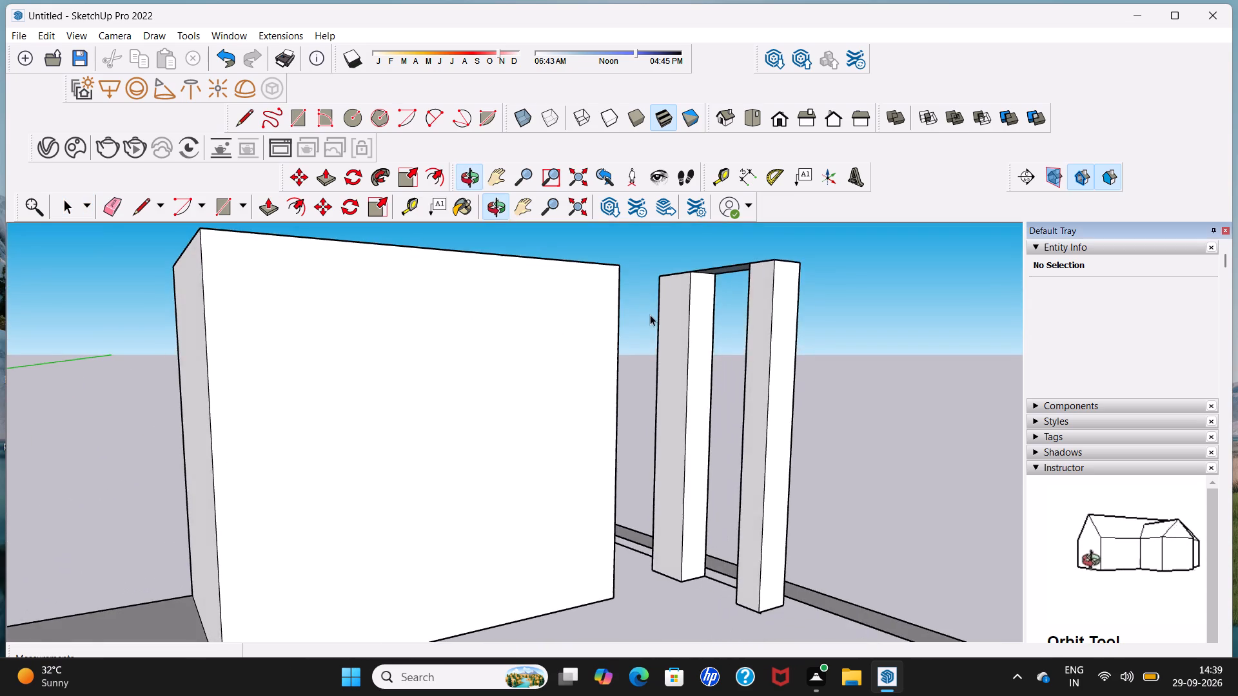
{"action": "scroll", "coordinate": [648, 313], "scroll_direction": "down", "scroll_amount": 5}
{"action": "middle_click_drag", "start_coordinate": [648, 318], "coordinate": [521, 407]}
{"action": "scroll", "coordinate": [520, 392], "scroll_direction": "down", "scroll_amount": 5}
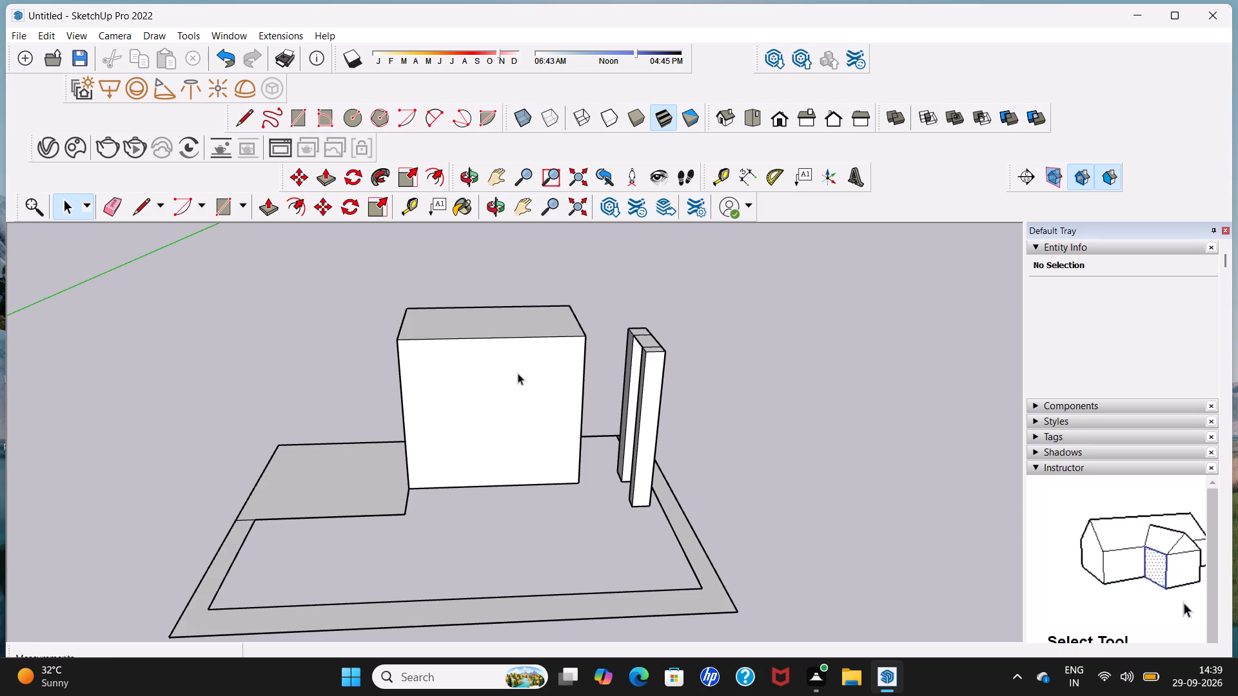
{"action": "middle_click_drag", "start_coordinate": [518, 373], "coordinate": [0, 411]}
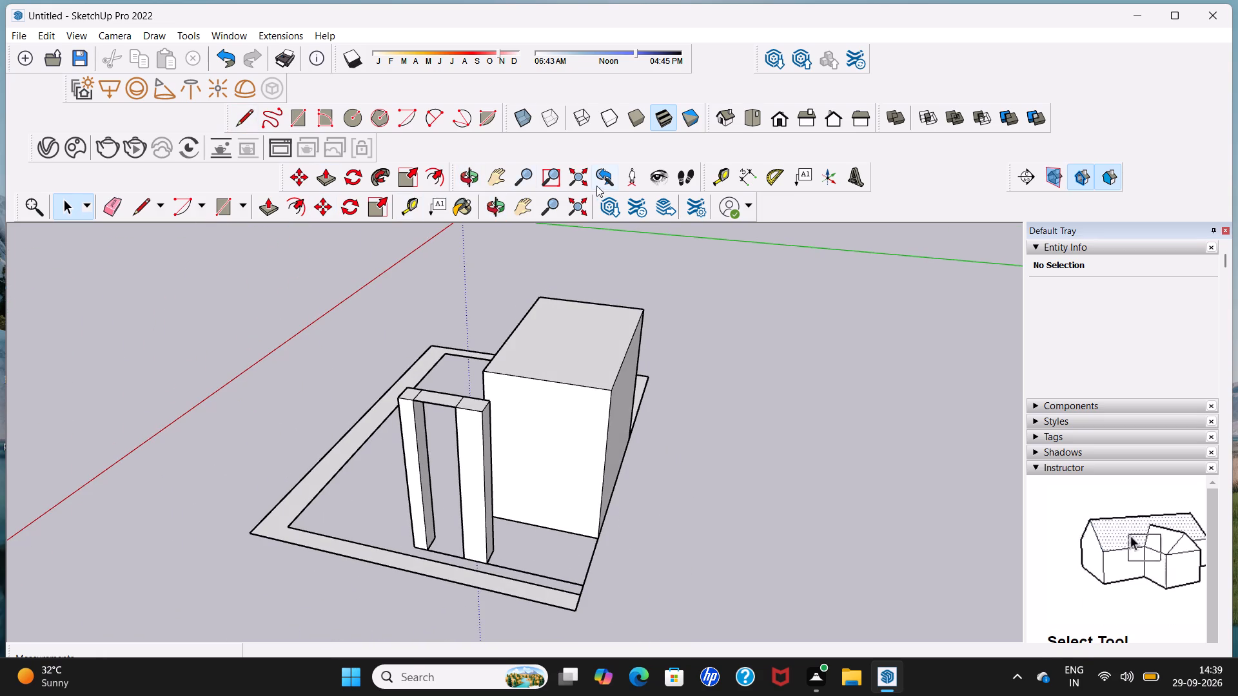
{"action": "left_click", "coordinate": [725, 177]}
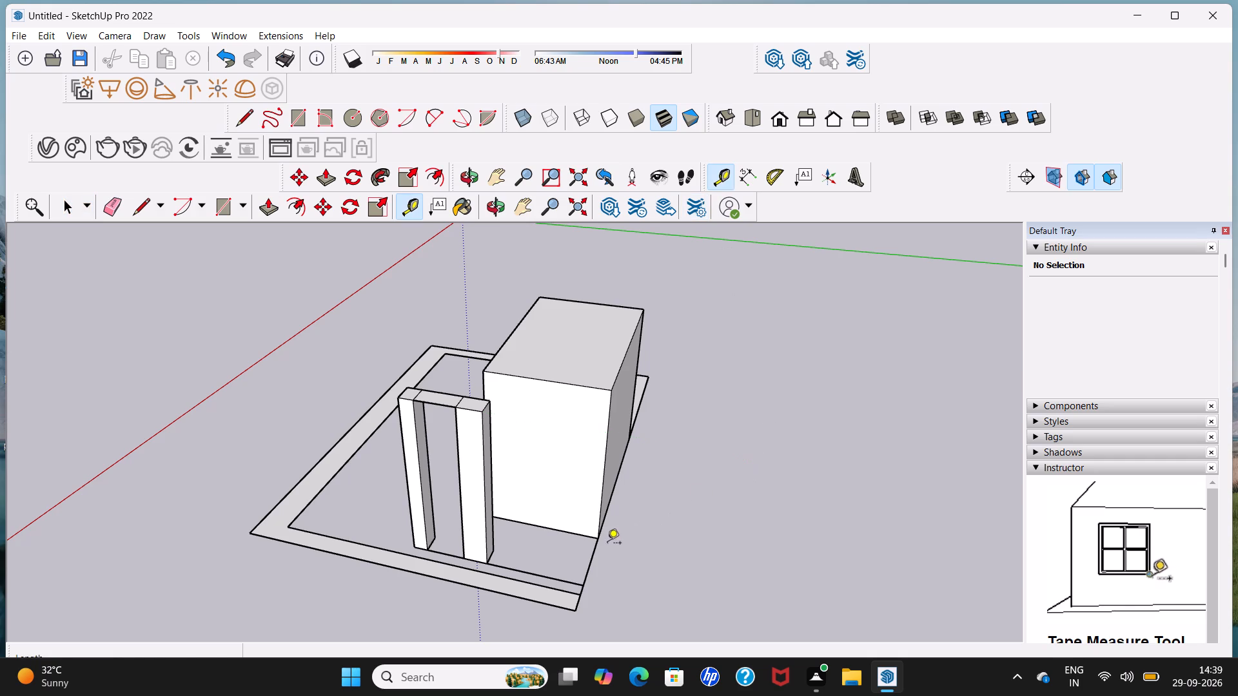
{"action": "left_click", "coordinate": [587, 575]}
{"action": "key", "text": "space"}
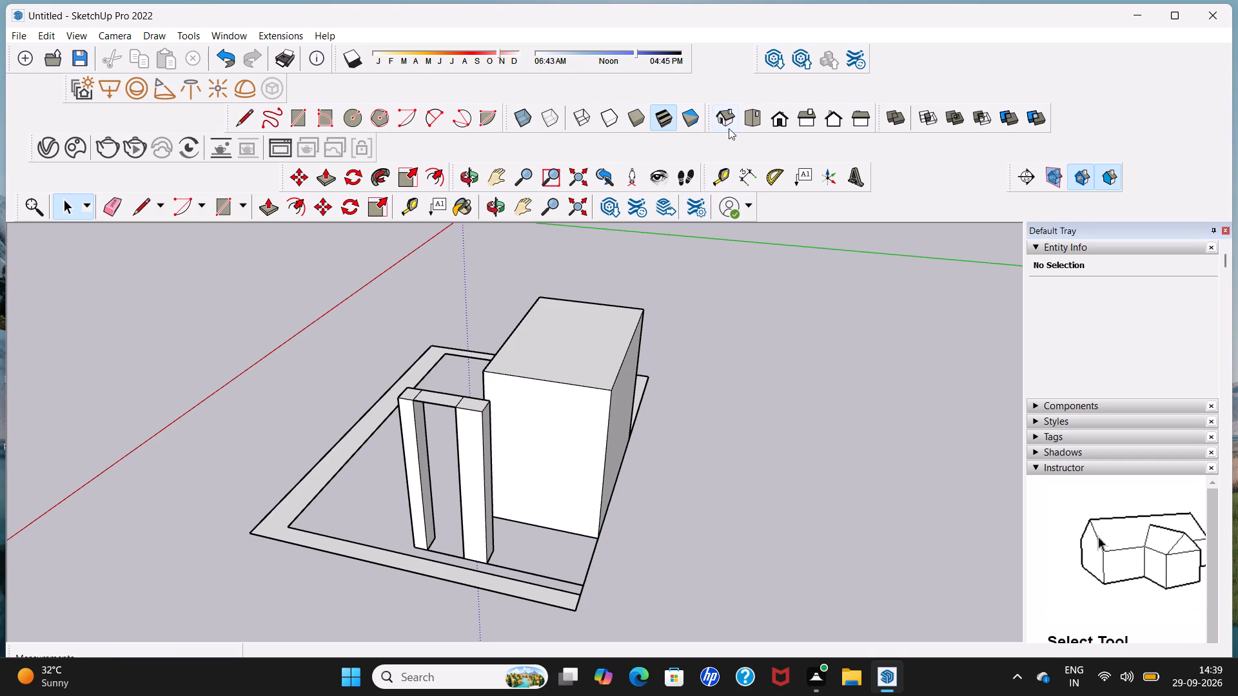
Place a guide parallel to the plan's outer long edge beside the large block, about 1' 3 3/8" outside it.
{"action": "left_click", "coordinate": [722, 182]}
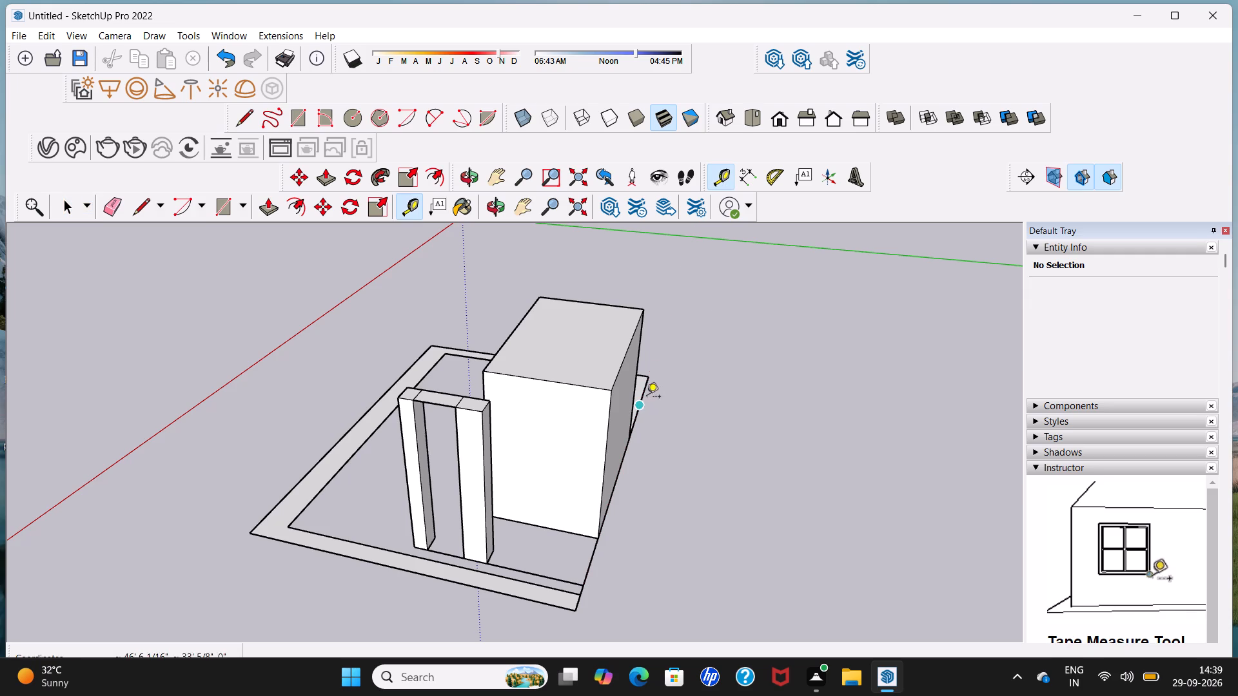
{"action": "left_click", "coordinate": [643, 391]}
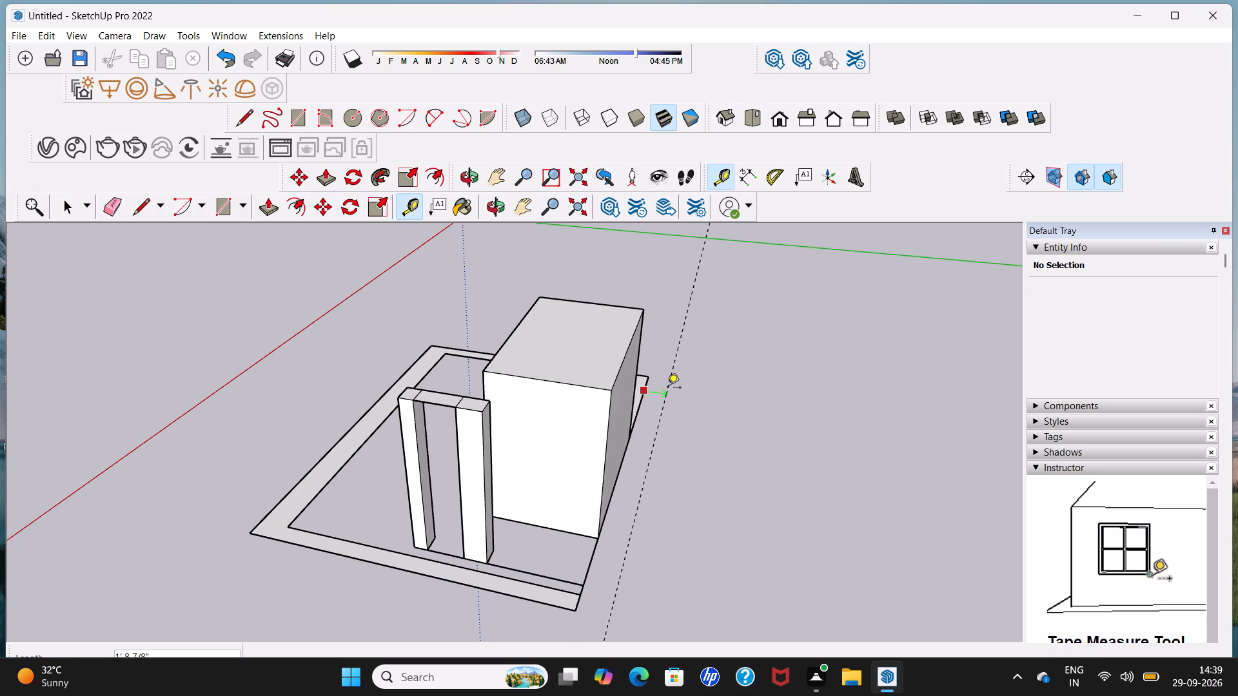
{"action": "left_click", "coordinate": [661, 388]}
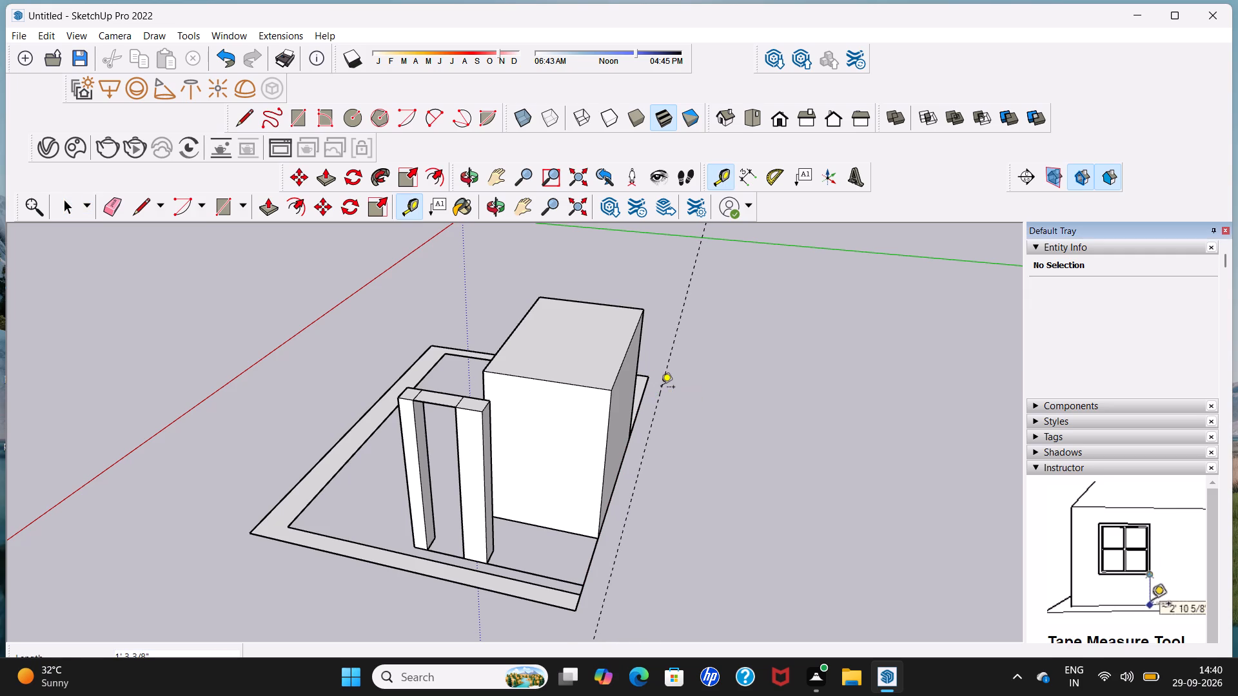
{"action": "key", "text": "space"}
Draw a strip about 27' long and 1' 3 3/8" wide along the guide, from the posts' end corner to the plan's far corner.
{"action": "left_click", "coordinate": [242, 121]}
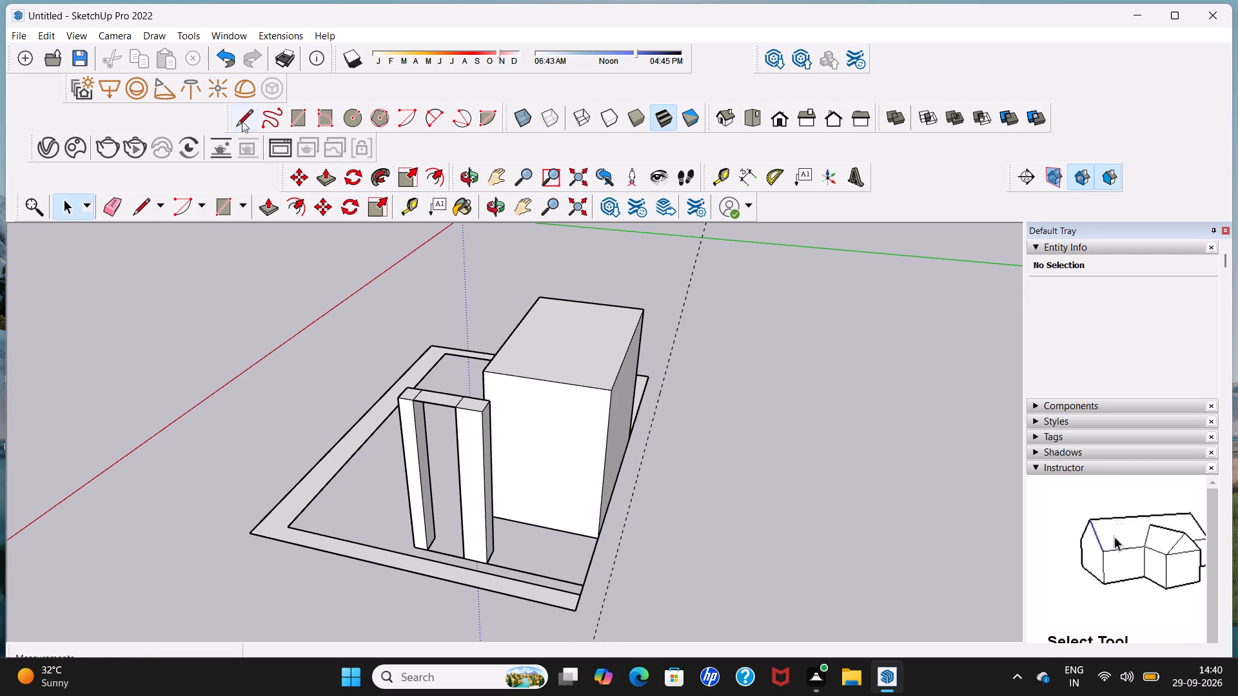
{"action": "left_click", "coordinate": [576, 612]}
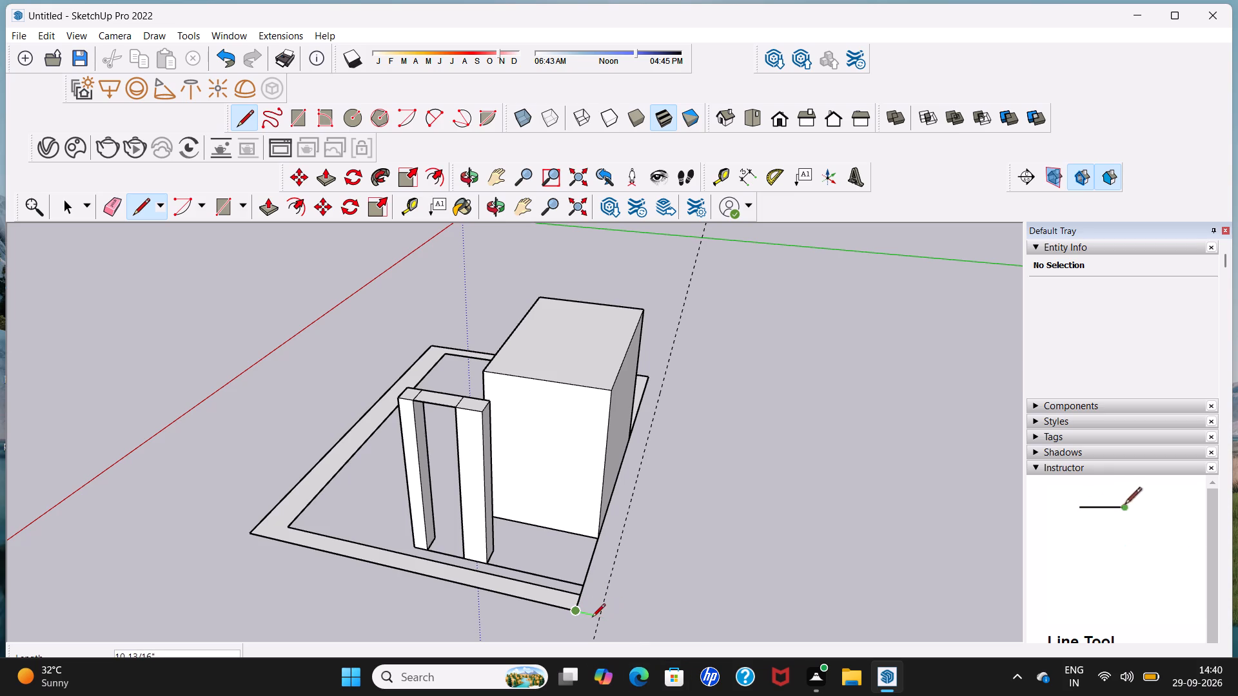
{"action": "left_click", "coordinate": [601, 619]}
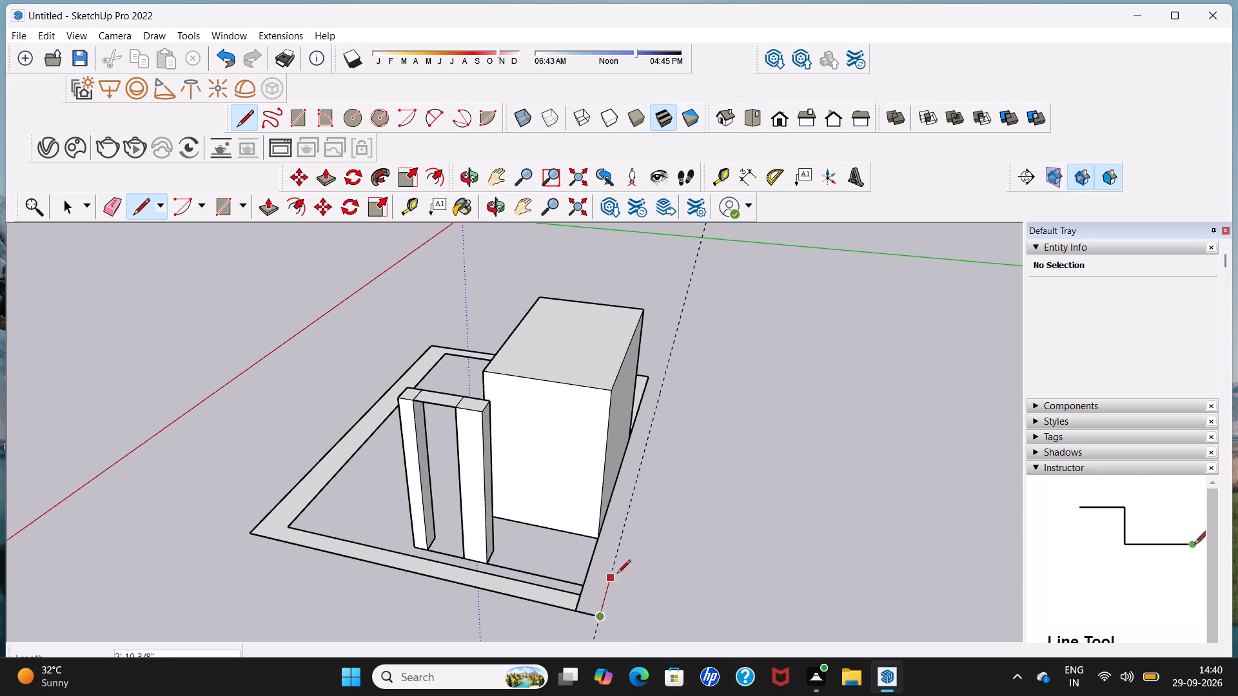
{"action": "left_click", "coordinate": [663, 379]}
{"action": "middle_click_drag", "start_coordinate": [663, 379], "coordinate": [312, 411]}
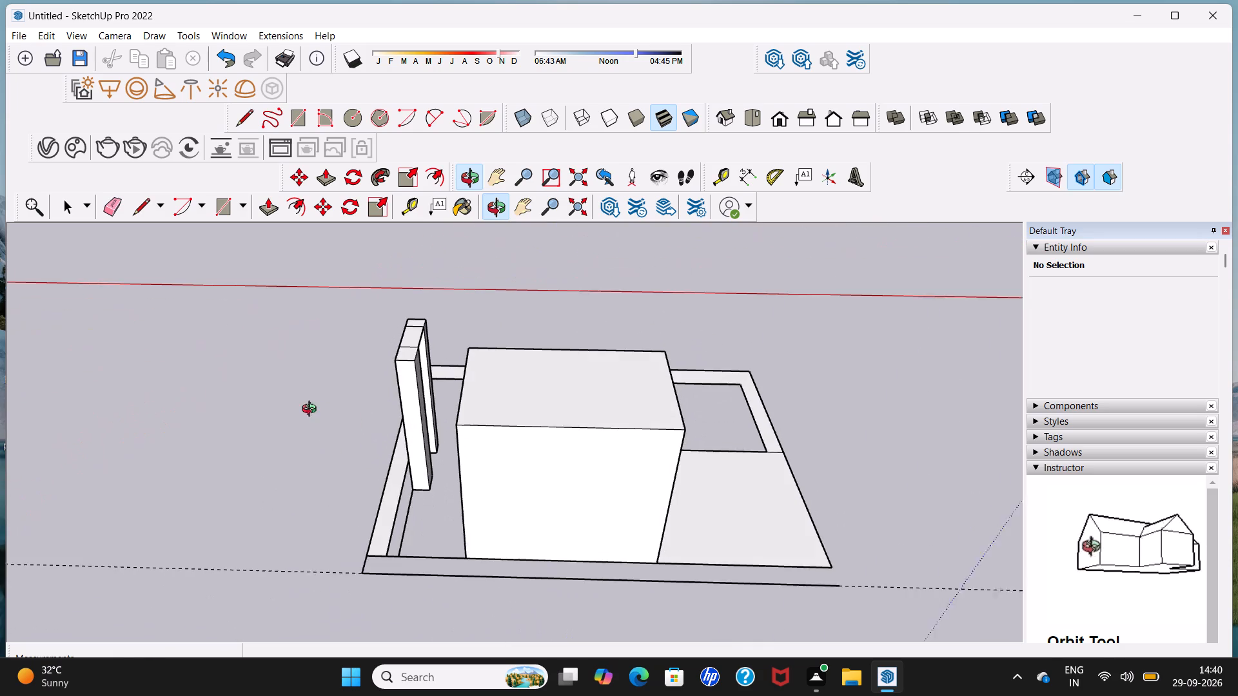
{"action": "middle_click_drag", "start_coordinate": [312, 411], "coordinate": [311, 411]}
{"action": "left_click", "coordinate": [833, 574]}
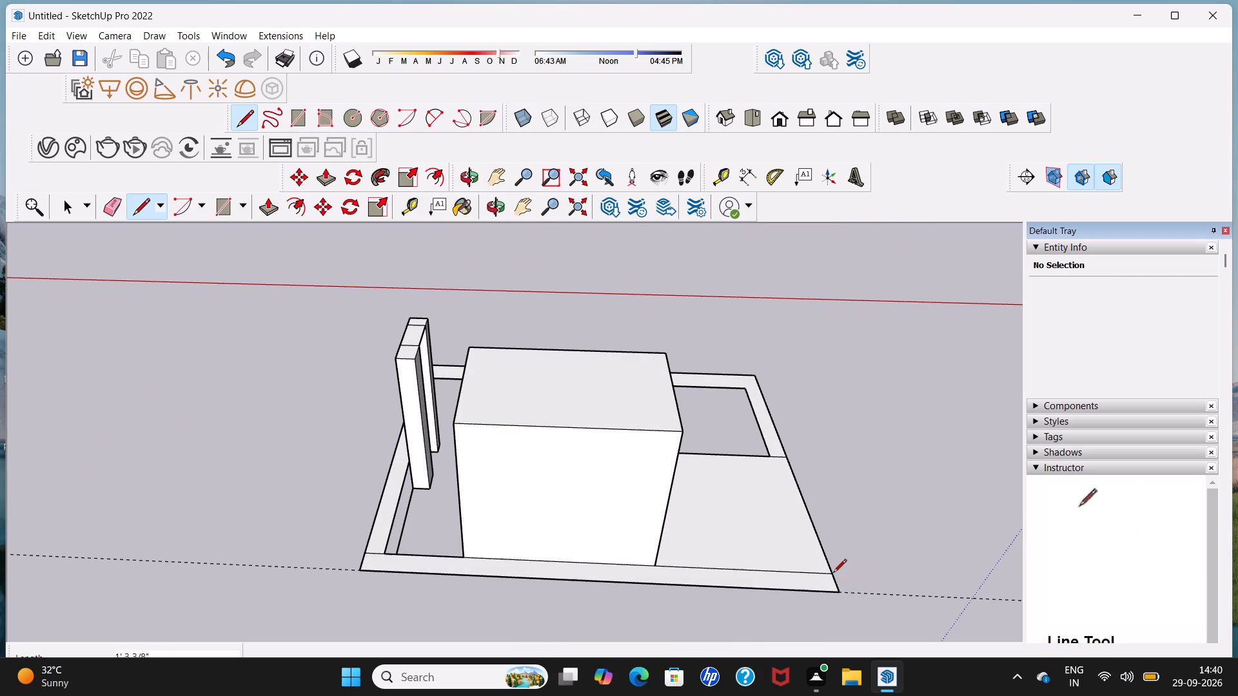
Delete the short edge dividing the new outer strip from the border strip at the corner nearest the posts.
{"action": "middle_click_drag", "start_coordinate": [833, 574], "coordinate": [497, 503]}
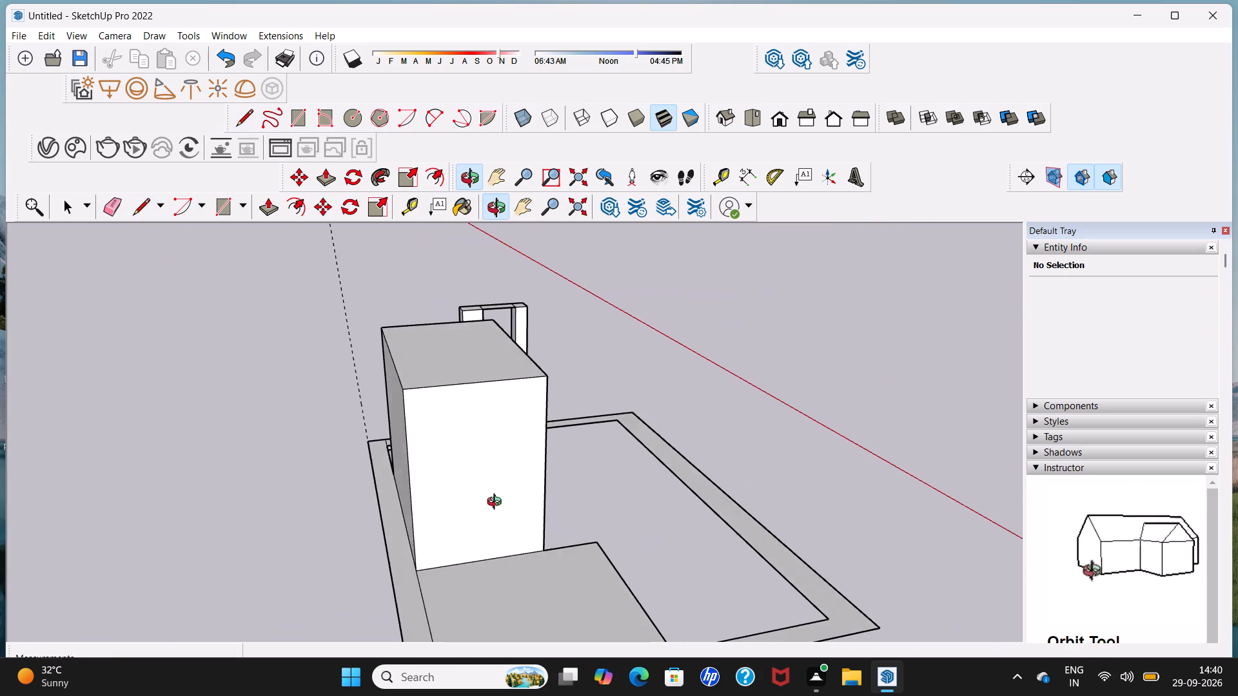
{"action": "middle_click_drag", "start_coordinate": [497, 503], "coordinate": [496, 503]}
{"action": "scroll", "coordinate": [485, 500], "scroll_direction": "down", "scroll_amount": 8}
{"action": "scroll", "coordinate": [486, 564], "scroll_direction": "up", "scroll_amount": 2}
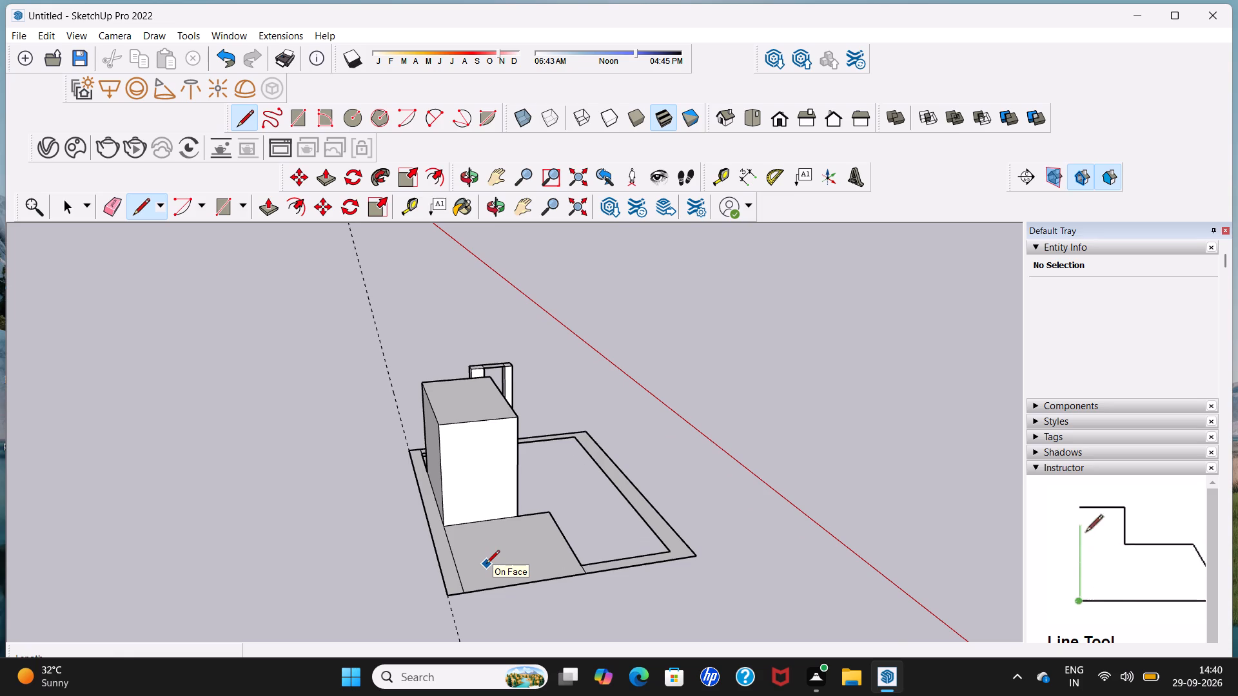
{"action": "scroll", "coordinate": [486, 565], "scroll_direction": "down", "scroll_amount": 3}
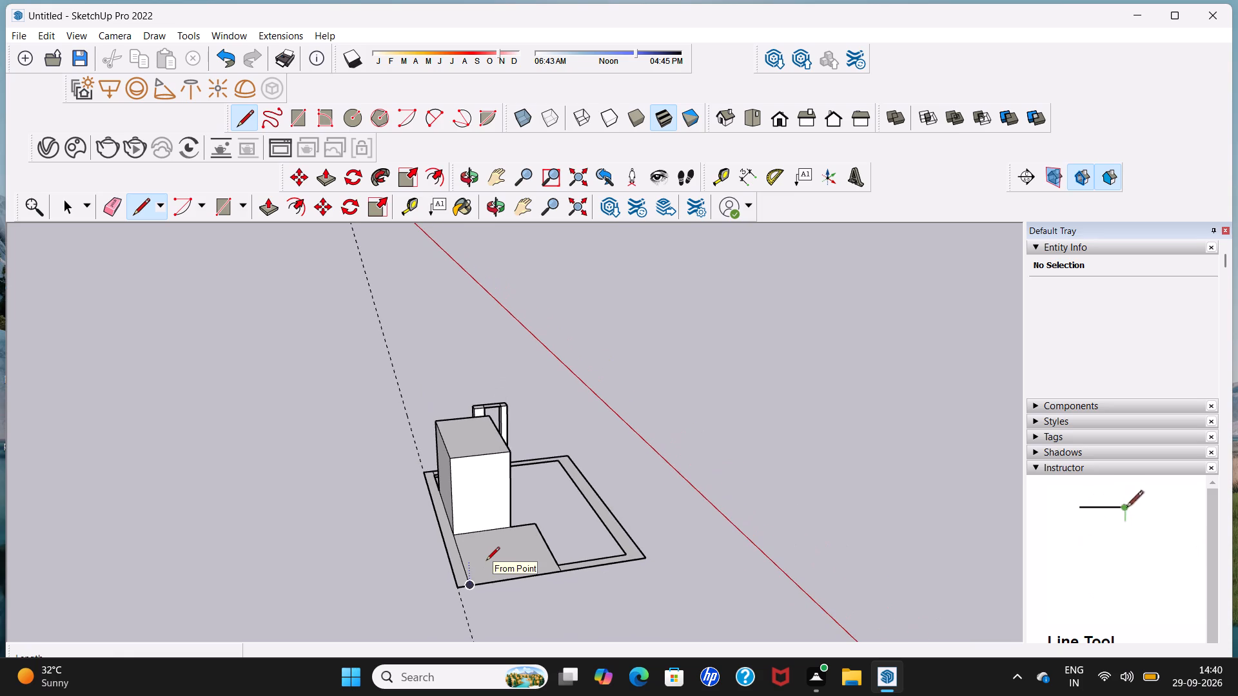
{"action": "key", "text": "space"}
{"action": "middle_click_drag", "start_coordinate": [411, 562], "coordinate": [414, 565]}
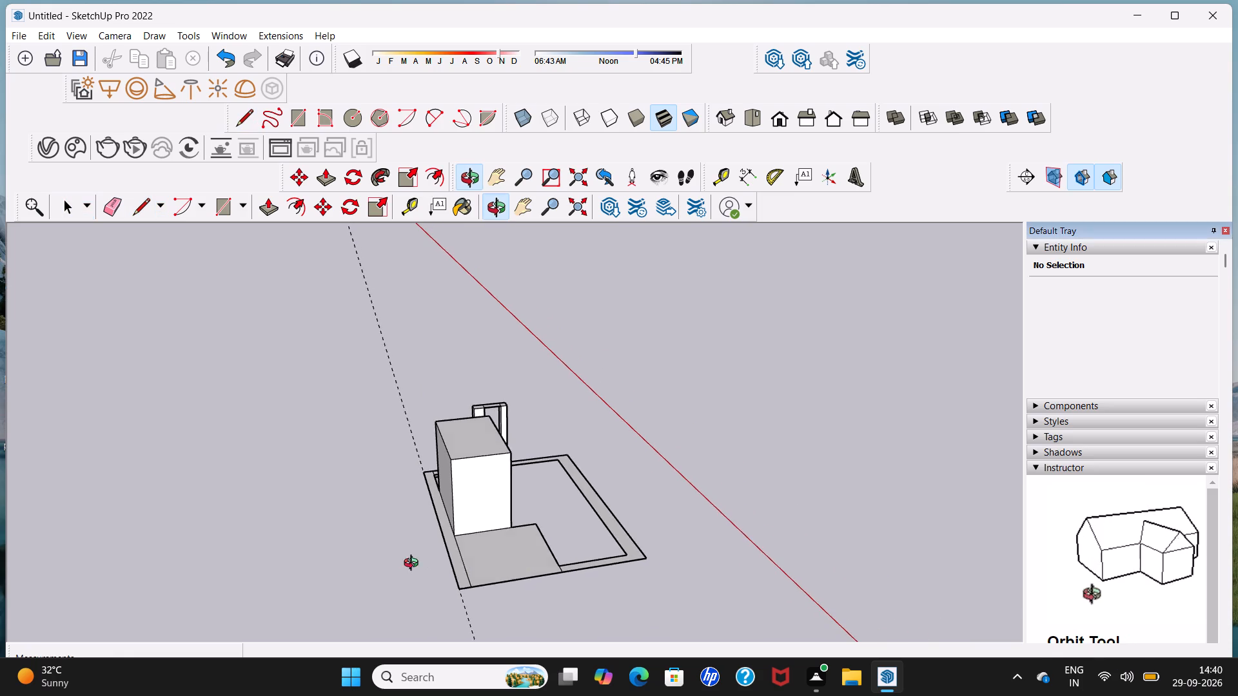
{"action": "middle_click_drag", "start_coordinate": [414, 565], "coordinate": [720, 587]}
{"action": "scroll", "coordinate": [471, 542], "scroll_direction": "up", "scroll_amount": 5}
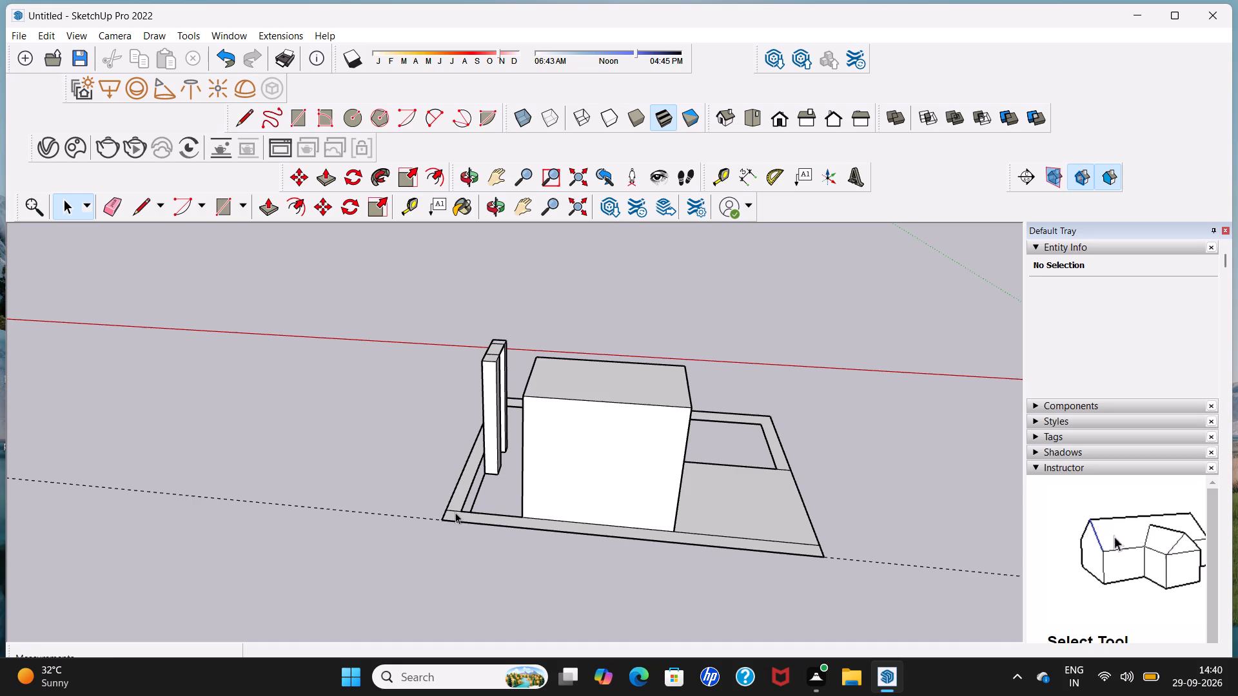
{"action": "left_click", "coordinate": [455, 510]}
{"action": "key", "text": "Delete"}
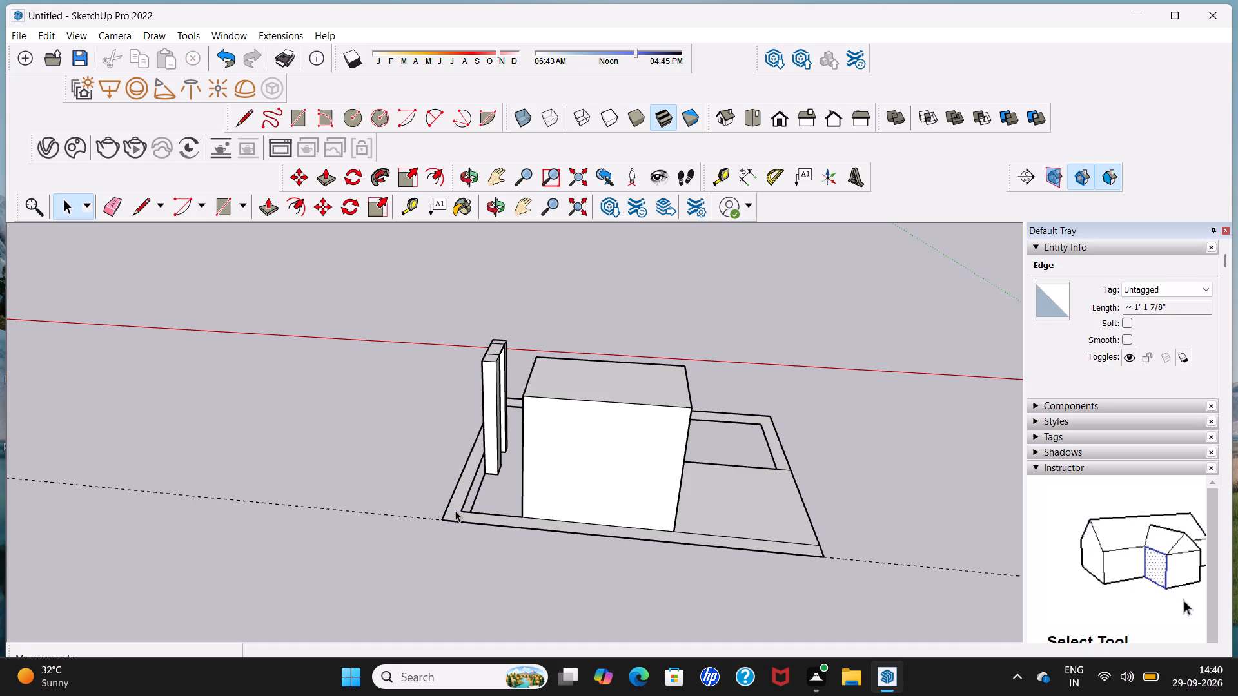
Delete the leftover edge running along the ground beside the posts' bases, just inside the end border strip.
{"action": "scroll", "coordinate": [456, 503], "scroll_direction": "down", "scroll_amount": 8}
{"action": "middle_click_drag", "start_coordinate": [416, 531], "coordinate": [820, 539]}
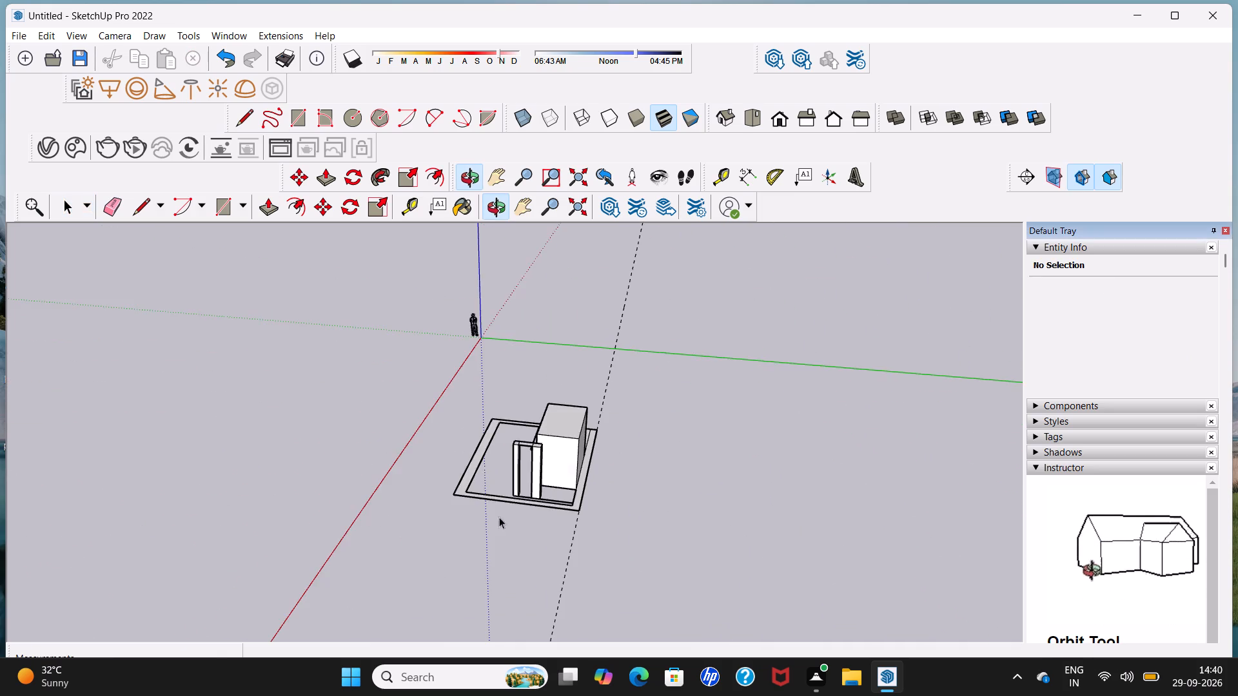
{"action": "scroll", "coordinate": [470, 514], "scroll_direction": "up", "scroll_amount": 7}
{"action": "middle_click_drag", "start_coordinate": [494, 498], "coordinate": [535, 550]}
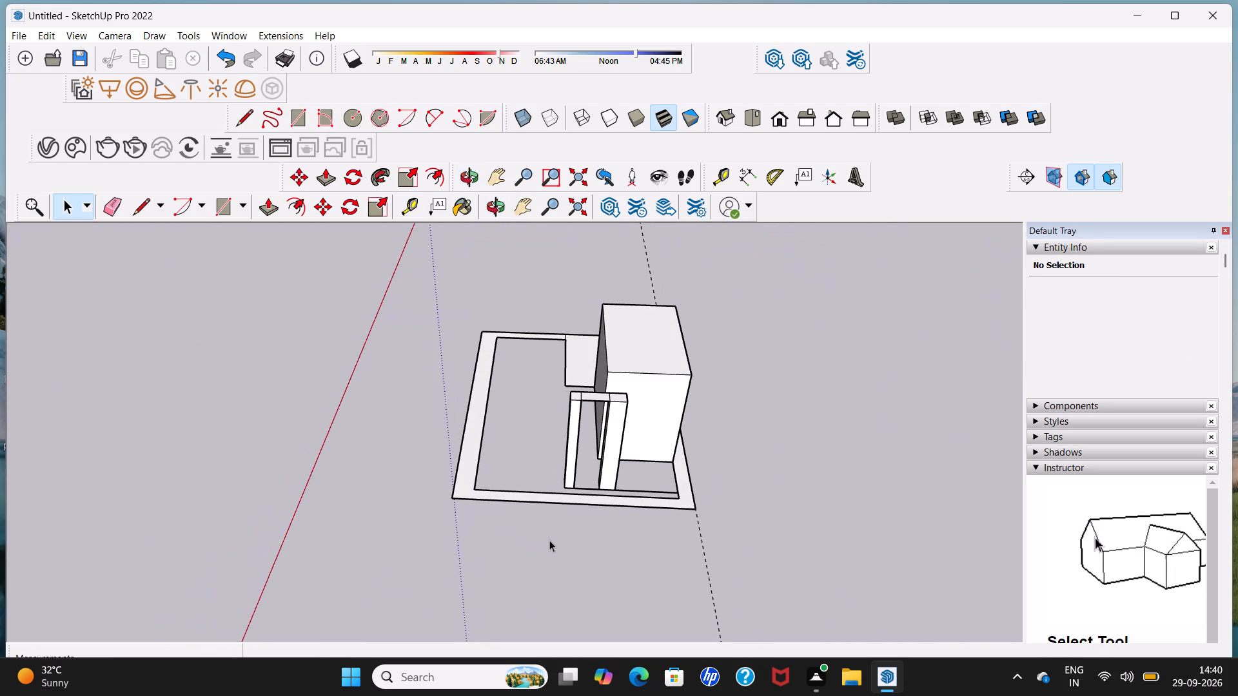
{"action": "scroll", "coordinate": [603, 472], "scroll_direction": "up", "scroll_amount": 1}
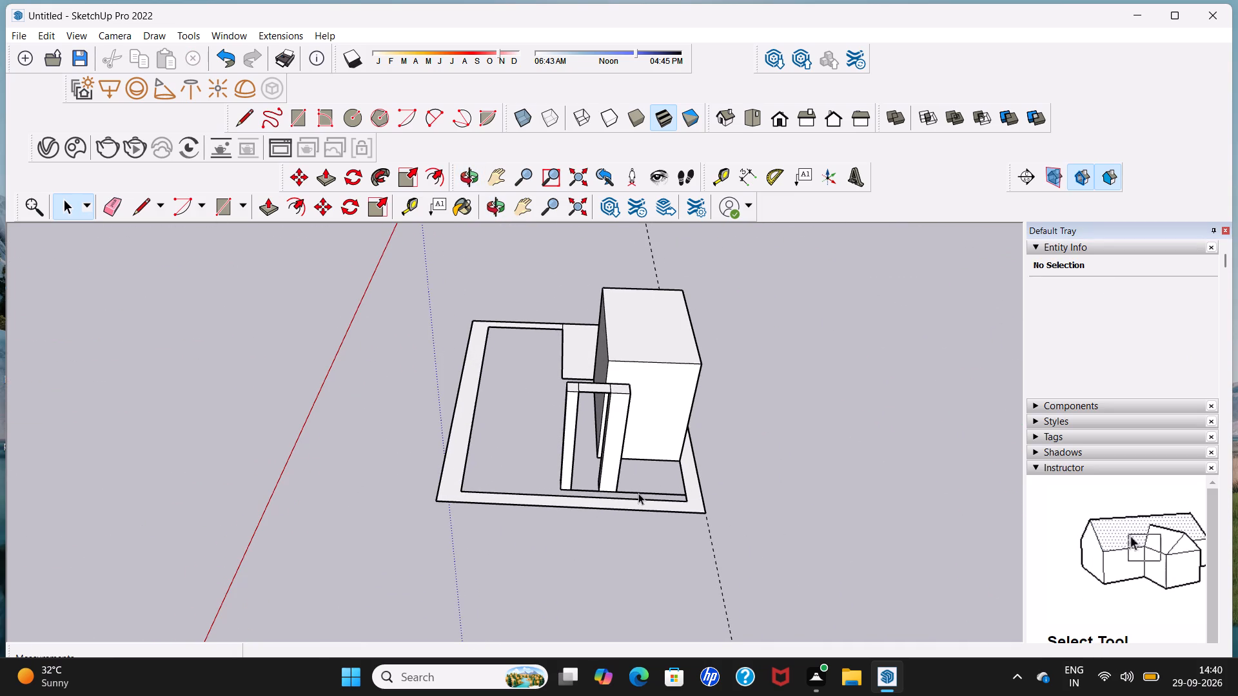
{"action": "left_click", "coordinate": [638, 493]}
{"action": "key", "text": "Delete"}
Delete the large block's long side face that looks onto the open interior of the plan.
{"action": "middle_click_drag", "start_coordinate": [636, 493], "coordinate": [724, 512]}
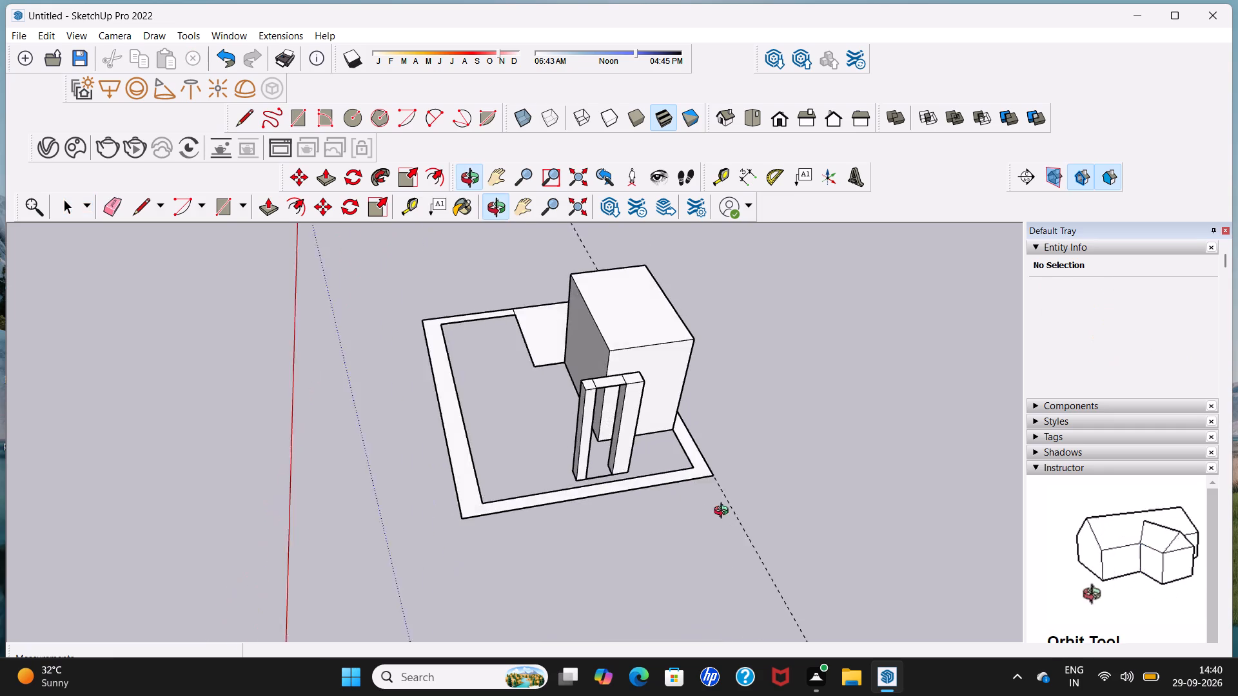
{"action": "middle_click_drag", "start_coordinate": [724, 512], "coordinate": [722, 420]}
{"action": "scroll", "coordinate": [600, 472], "scroll_direction": "up", "scroll_amount": 1}
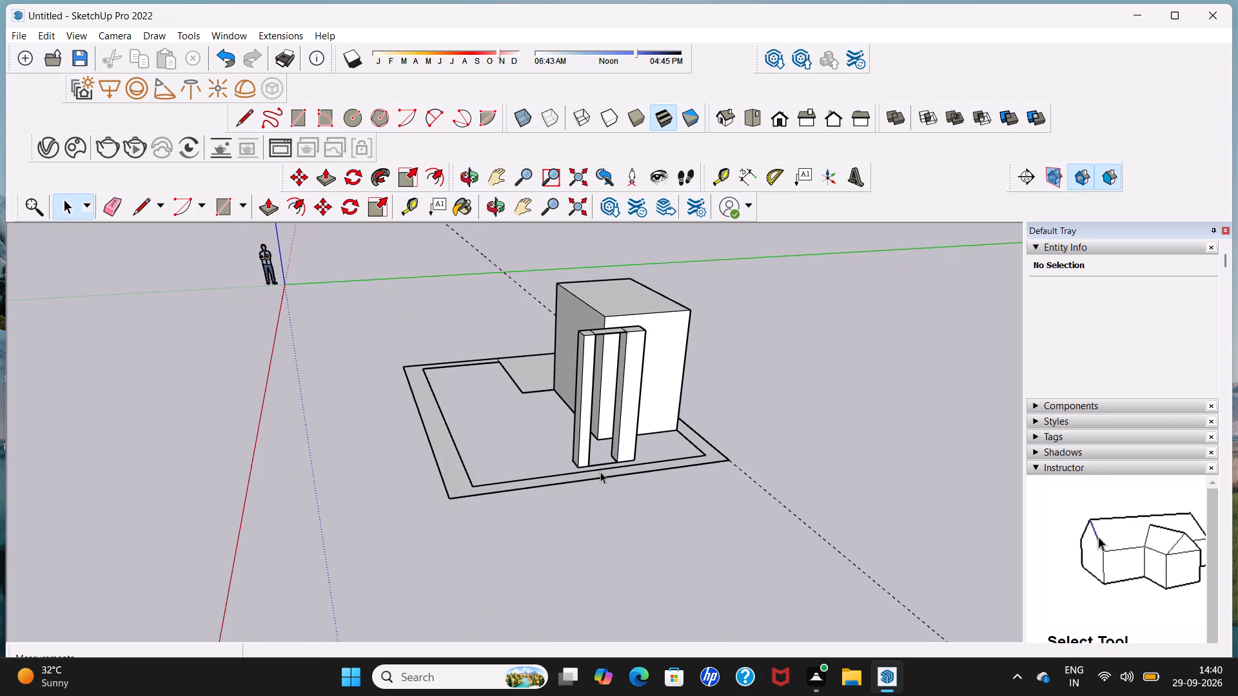
{"action": "middle_click_drag", "start_coordinate": [600, 472], "coordinate": [801, 488]}
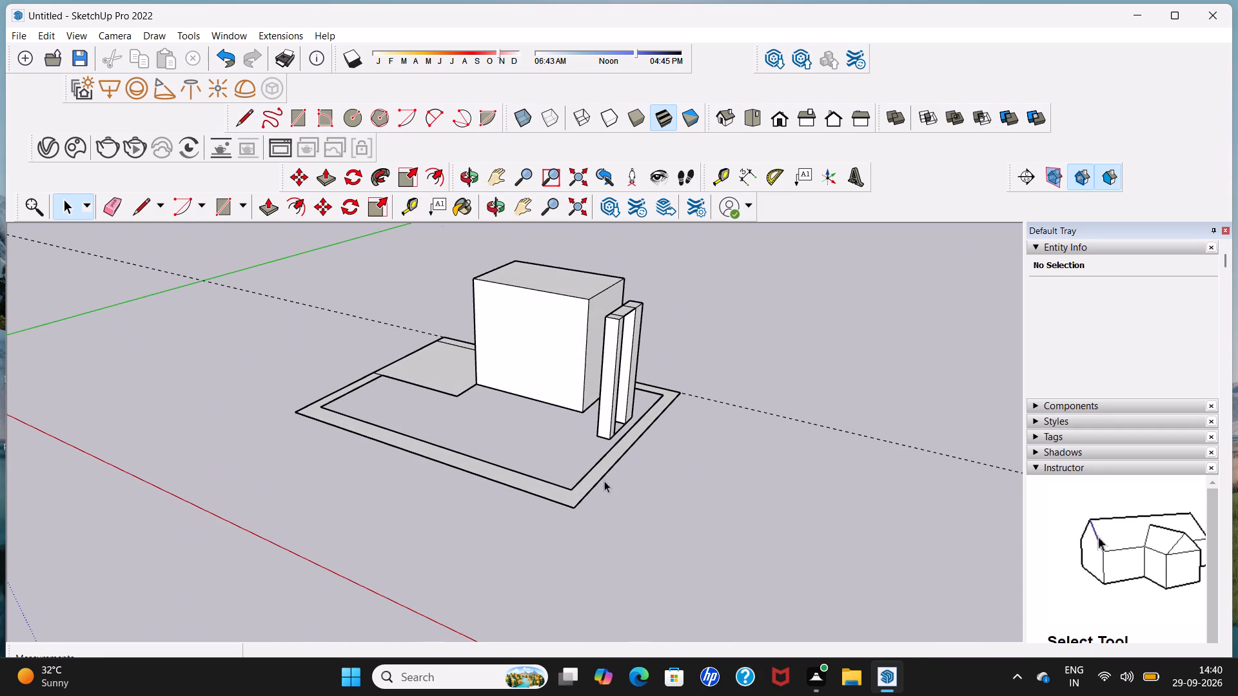
{"action": "middle_click_drag", "start_coordinate": [509, 498], "coordinate": [766, 519]}
{"action": "middle_click_drag", "start_coordinate": [628, 459], "coordinate": [565, 413]}
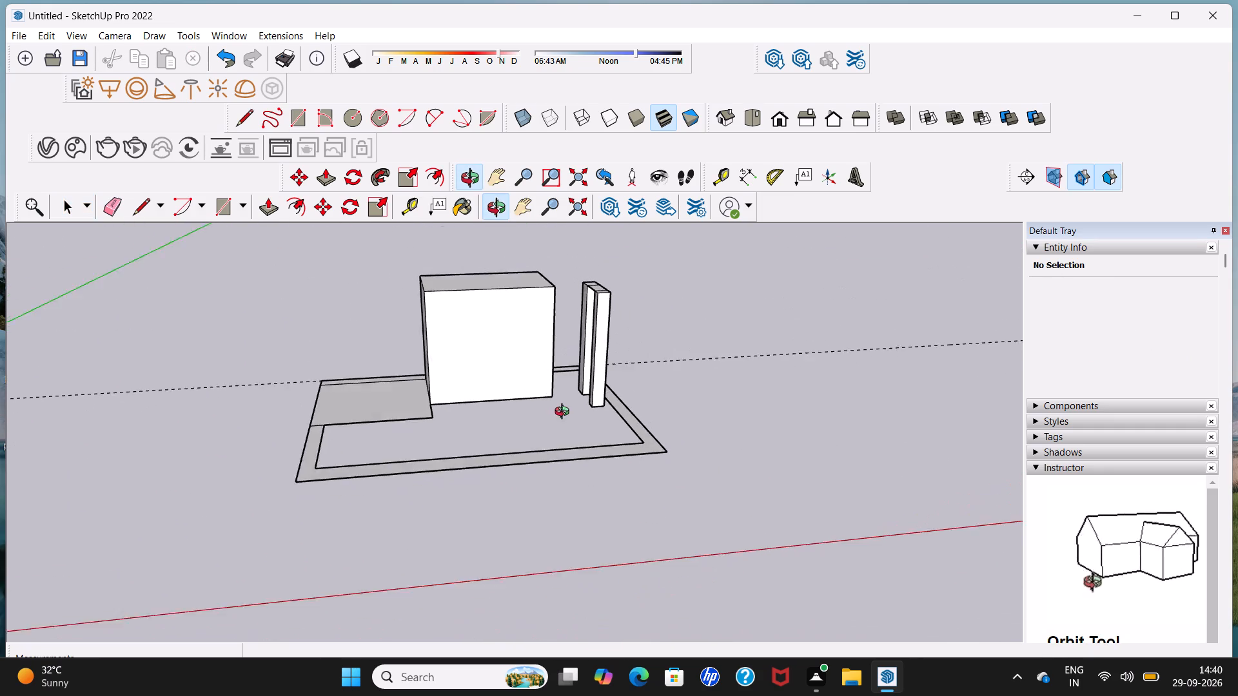
{"action": "middle_click_drag", "start_coordinate": [565, 413], "coordinate": [560, 404]}
{"action": "scroll", "coordinate": [560, 402], "scroll_direction": "up", "scroll_amount": 1}
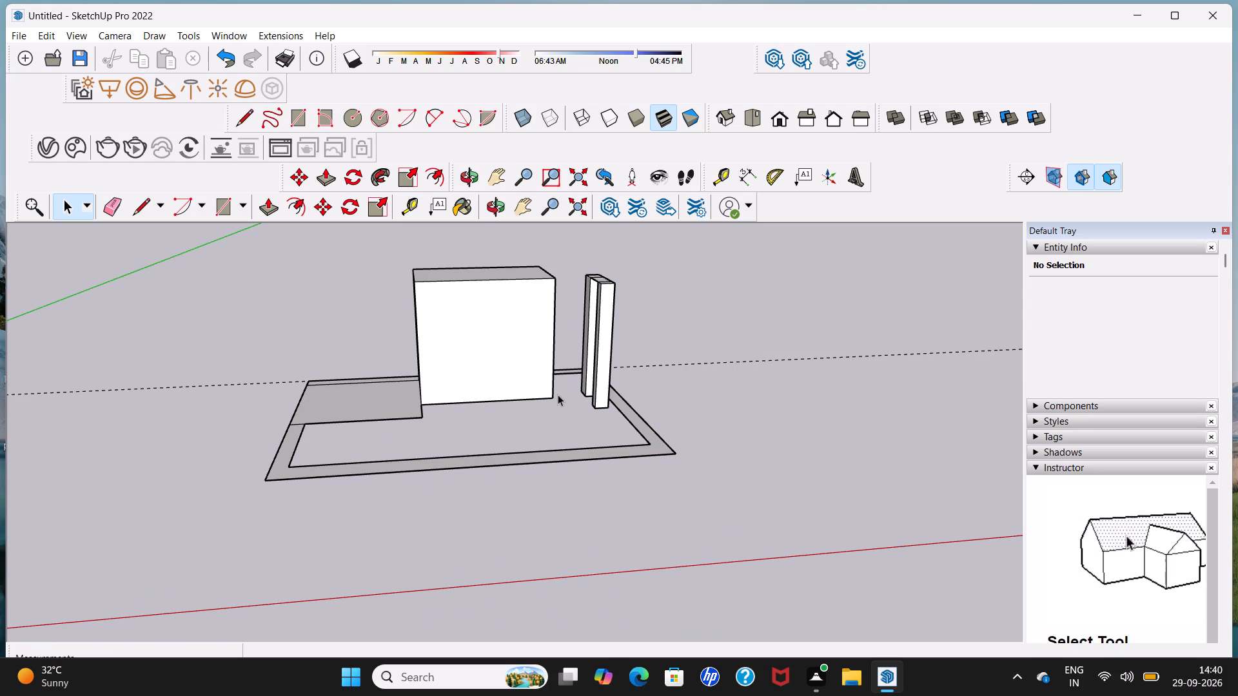
{"action": "scroll", "coordinate": [564, 389], "scroll_direction": "down", "scroll_amount": 2}
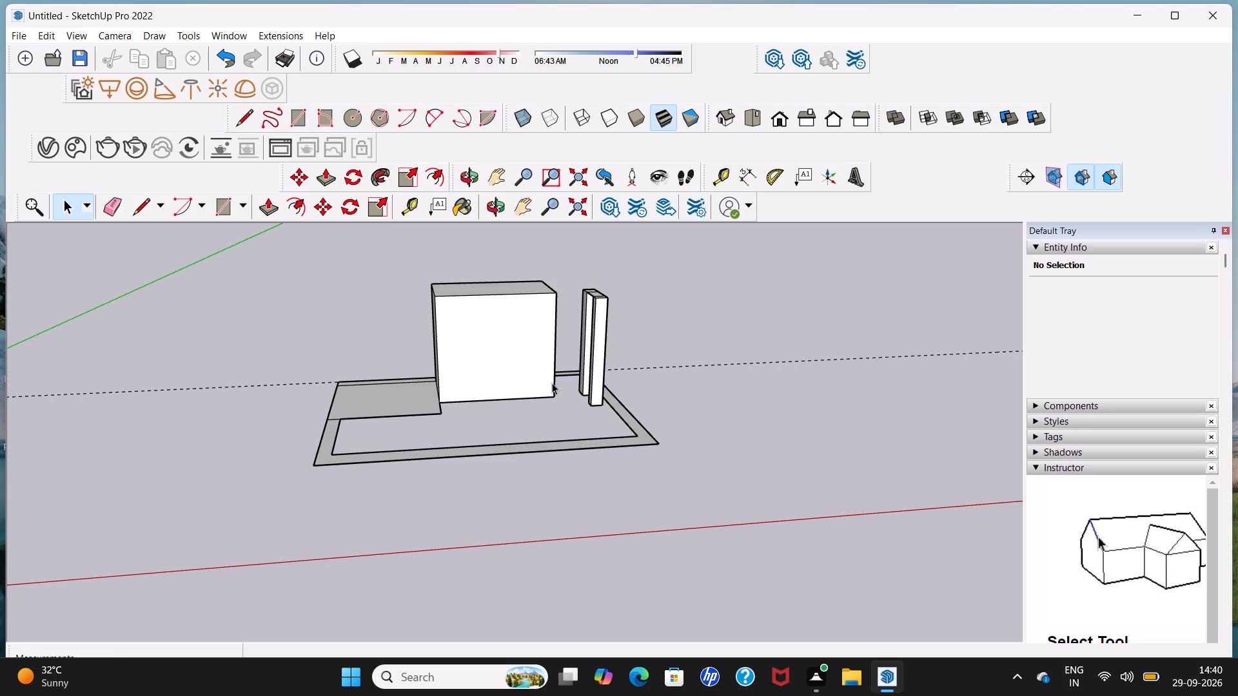
{"action": "scroll", "coordinate": [552, 383], "scroll_direction": "up", "scroll_amount": 3}
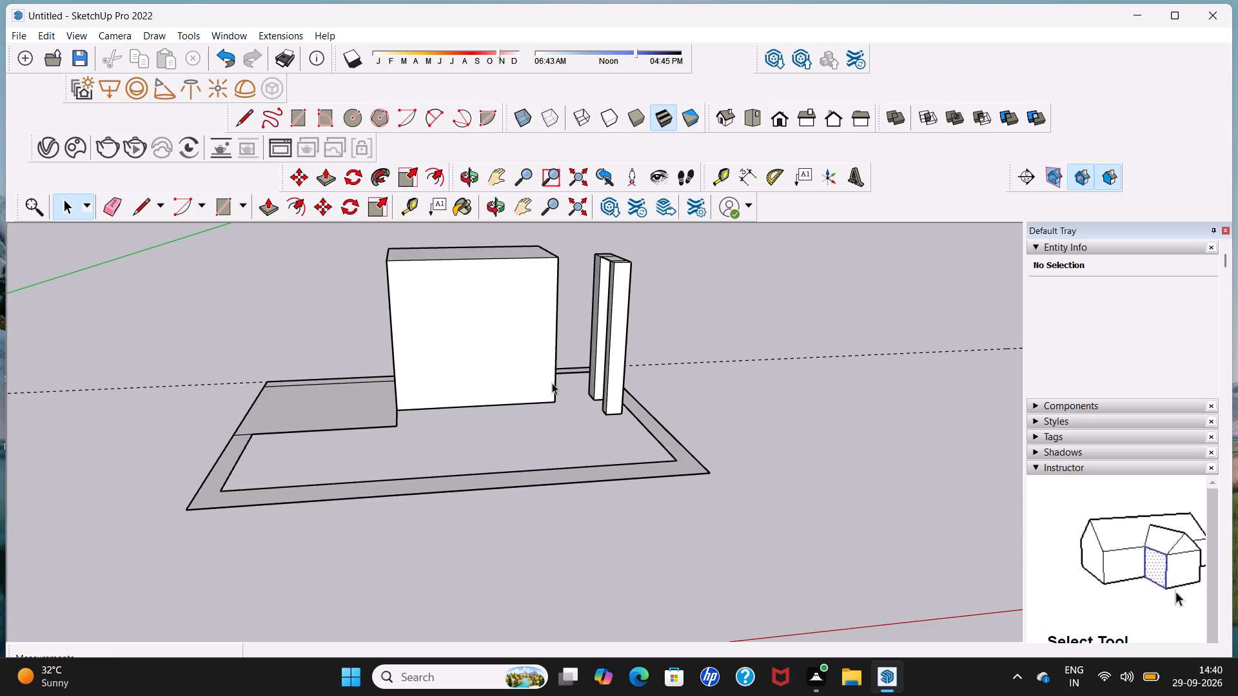
{"action": "scroll", "coordinate": [552, 383], "scroll_direction": "down", "scroll_amount": 3}
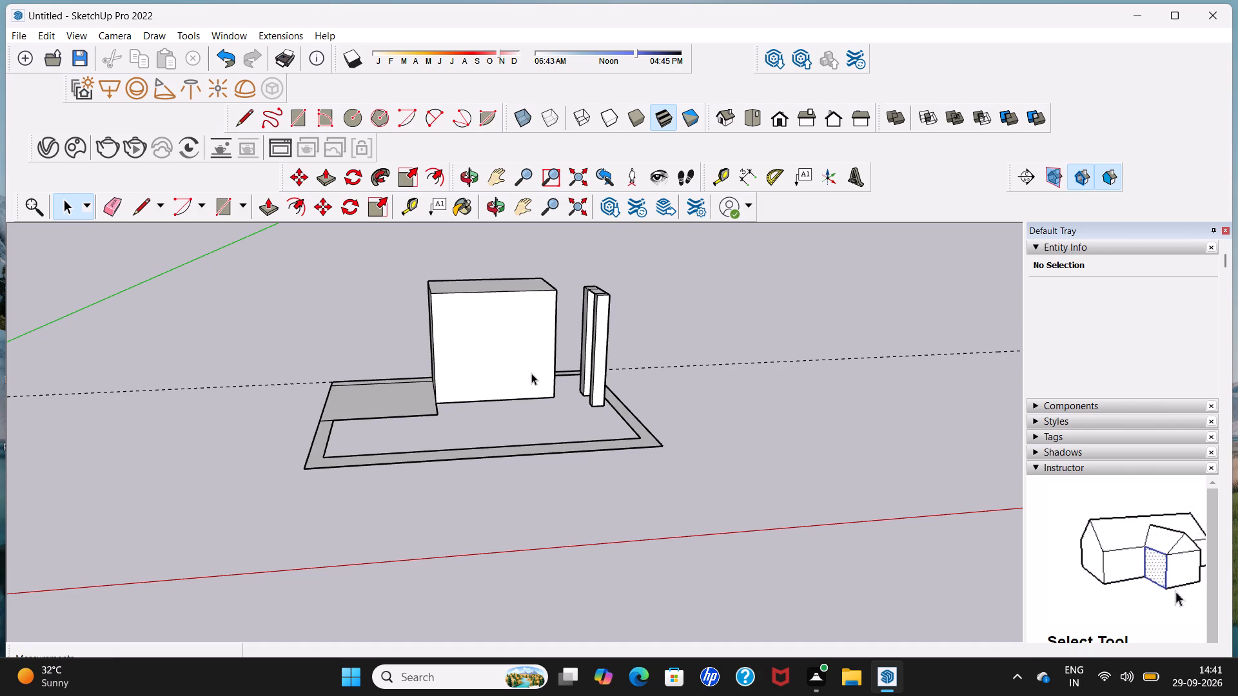
{"action": "left_click", "coordinate": [531, 373]}
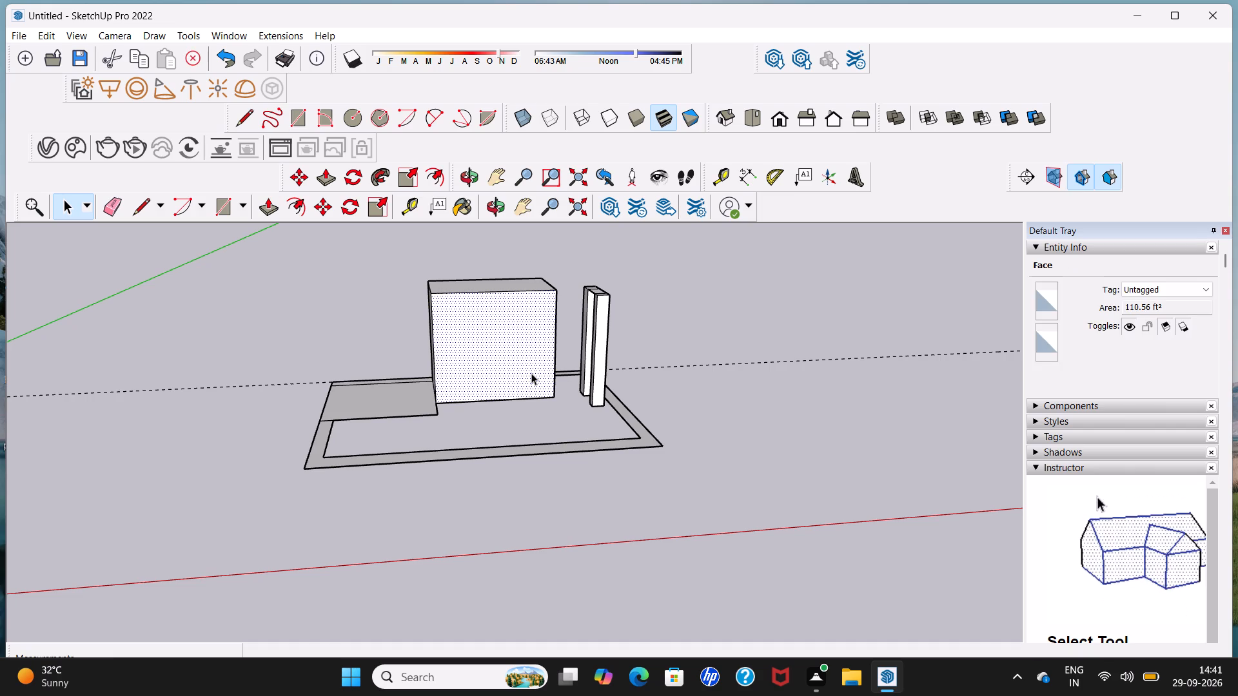
{"action": "key", "text": "Delete"}
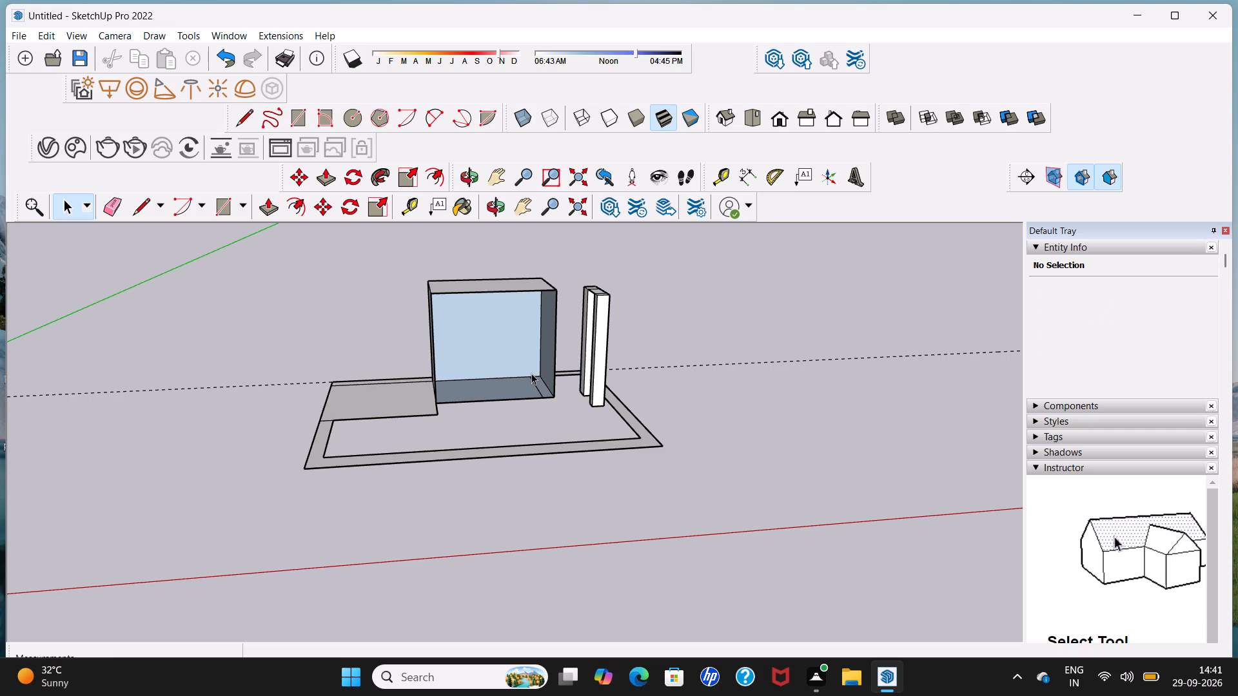
Delete the line crossing the large block's floor near its end facing the posts.
{"action": "middle_click_drag", "start_coordinate": [528, 351], "coordinate": [559, 324]}
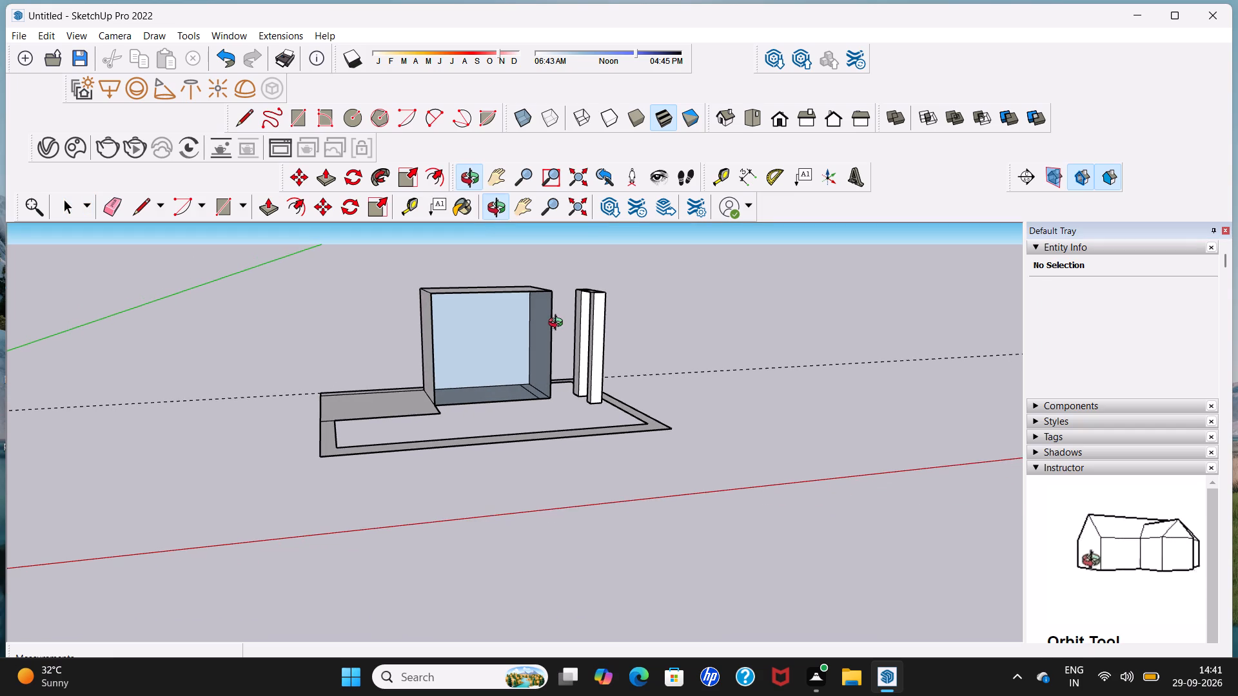
{"action": "middle_click_drag", "start_coordinate": [520, 394], "coordinate": [524, 452]}
{"action": "scroll", "coordinate": [523, 462], "scroll_direction": "up", "scroll_amount": 5}
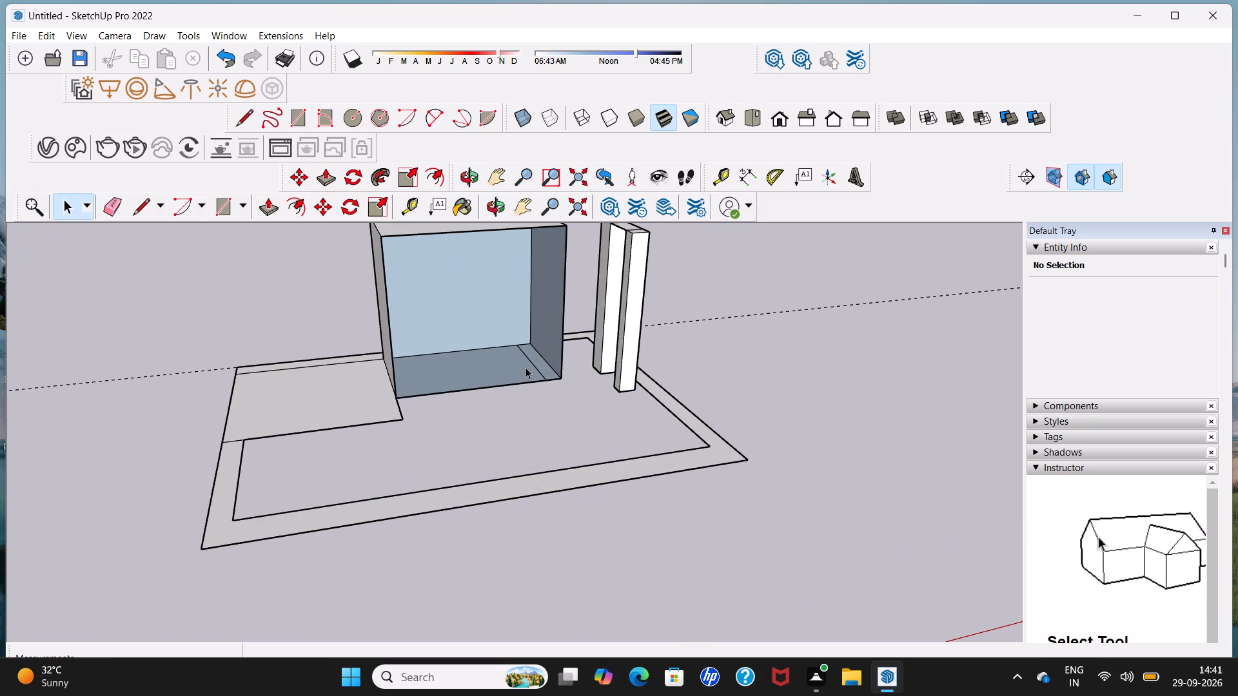
{"action": "left_click", "coordinate": [535, 367]}
{"action": "key", "text": "Delete"}
Draw a line about 6' 11" long across the large block's top face, close to its end facing the posts.
{"action": "left_click", "coordinate": [247, 126]}
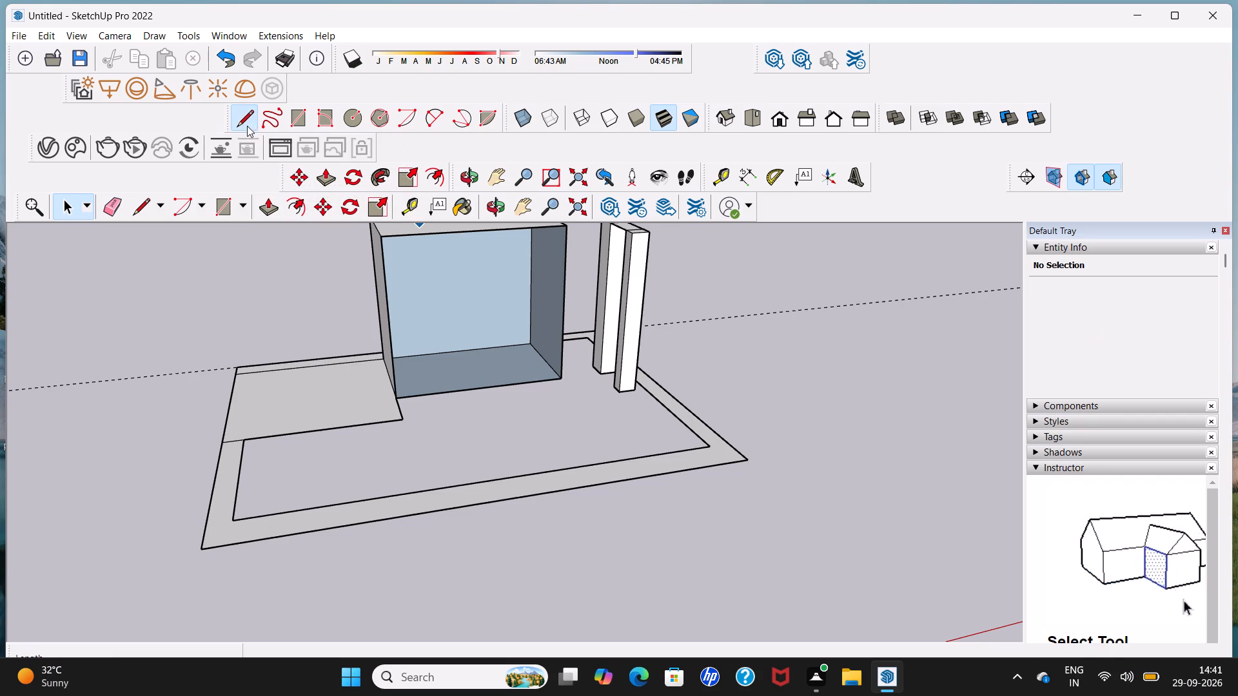
{"action": "middle_click_drag", "start_coordinate": [514, 309], "coordinate": [494, 454], "text": "shift"}
{"action": "left_click", "coordinate": [500, 364]}
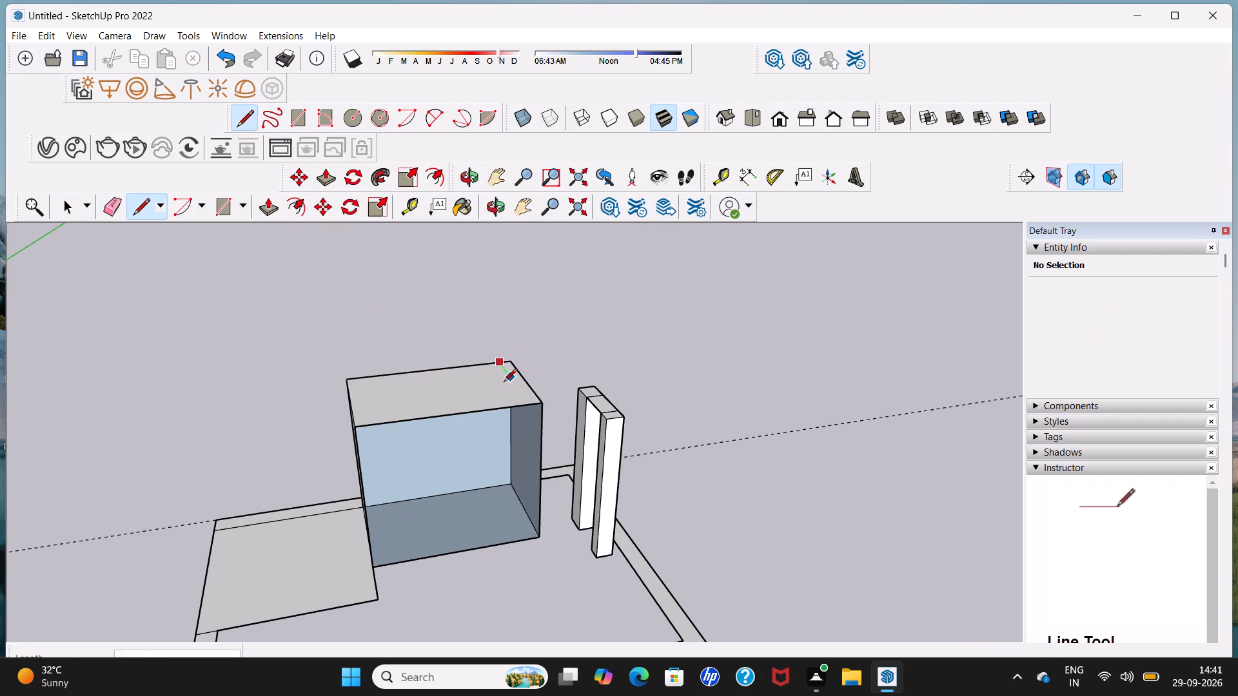
{"action": "left_click", "coordinate": [530, 407]}
{"action": "middle_click_drag", "start_coordinate": [530, 407], "coordinate": [550, 326]}
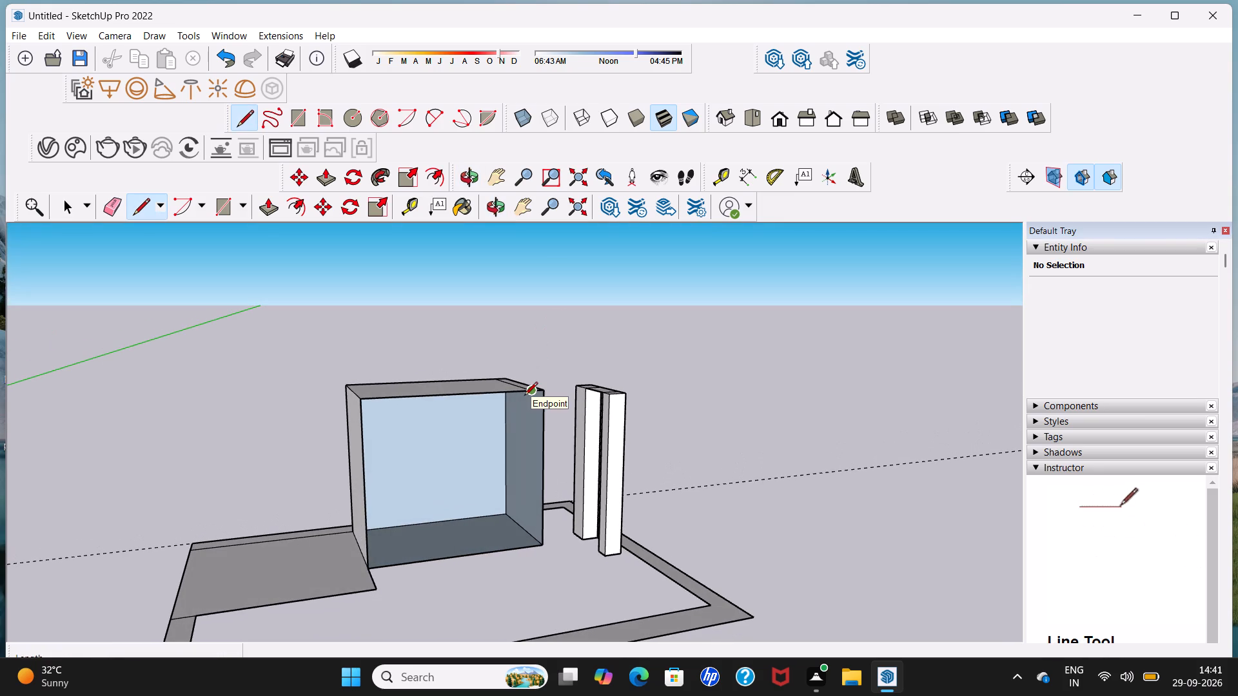
{"action": "key", "text": "space"}
{"action": "middle_click_drag", "start_coordinate": [524, 394], "coordinate": [477, 465]}
{"action": "scroll", "coordinate": [524, 394], "scroll_direction": "up", "scroll_amount": 1}
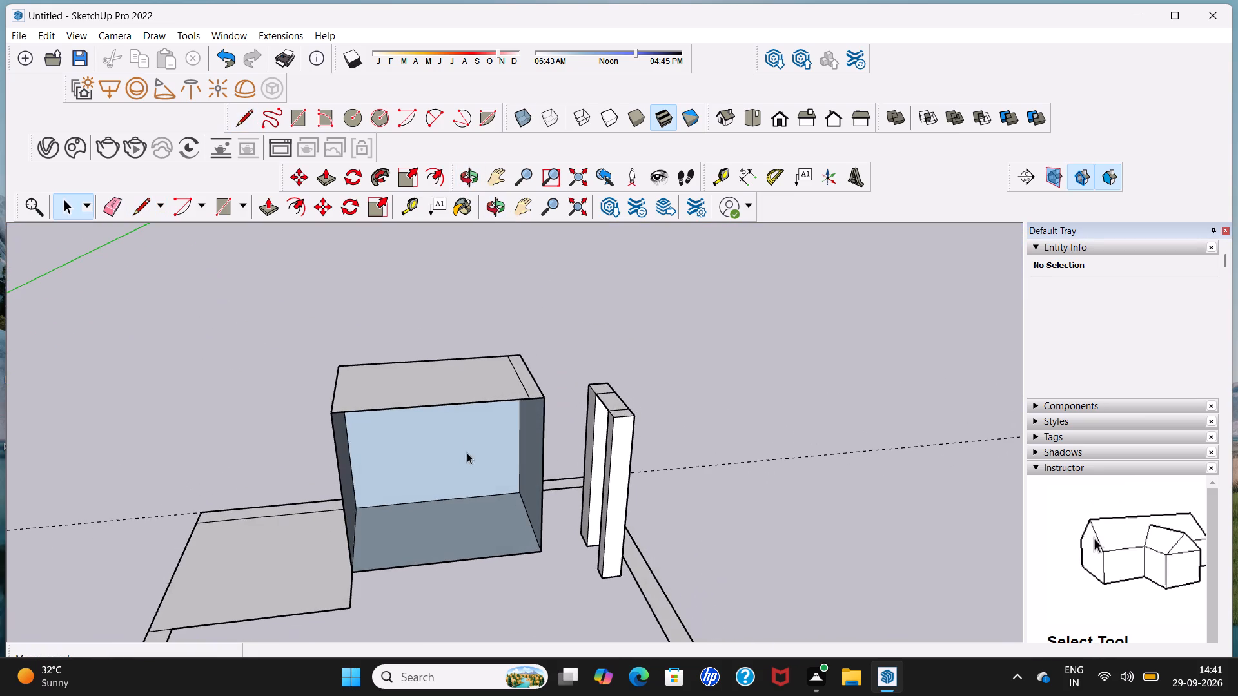
Push the narrow strip at the end of the large block's top face down 10' to the floor, forming a solid end wall.
{"action": "left_click", "coordinate": [266, 207]}
{"action": "scroll", "coordinate": [524, 374], "scroll_direction": "up", "scroll_amount": 7}
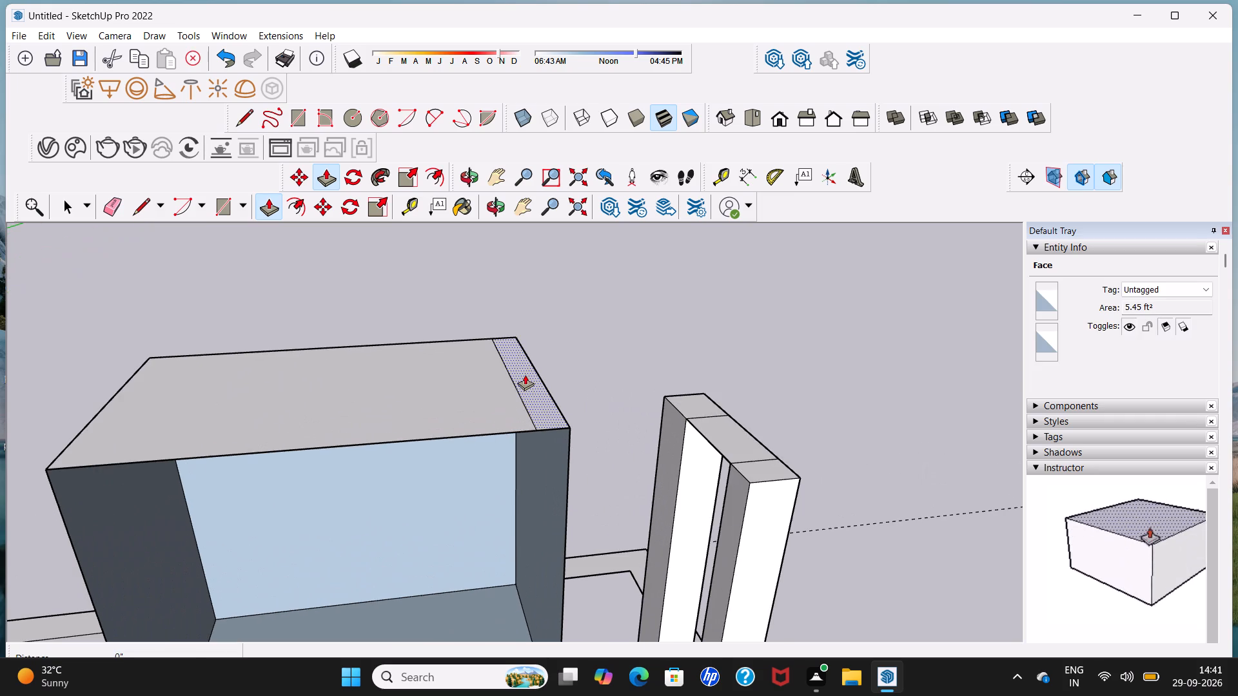
{"action": "left_click", "coordinate": [525, 374]}
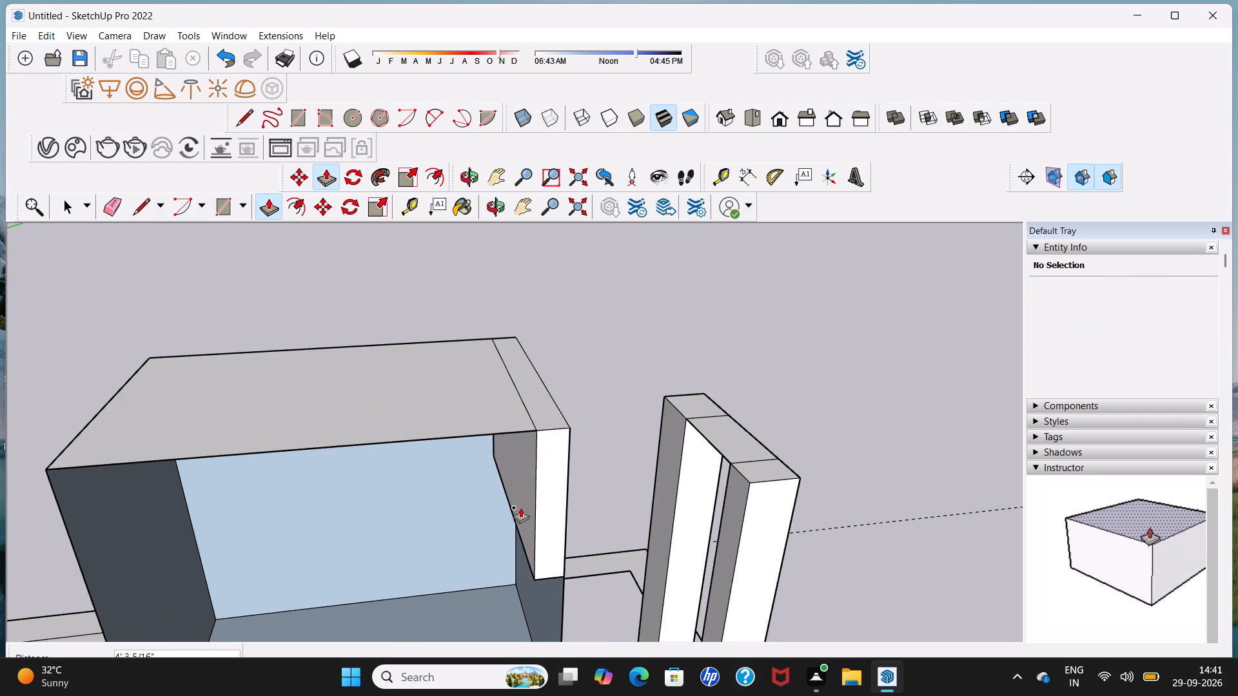
{"action": "scroll", "coordinate": [522, 511], "scroll_direction": "down", "scroll_amount": 9}
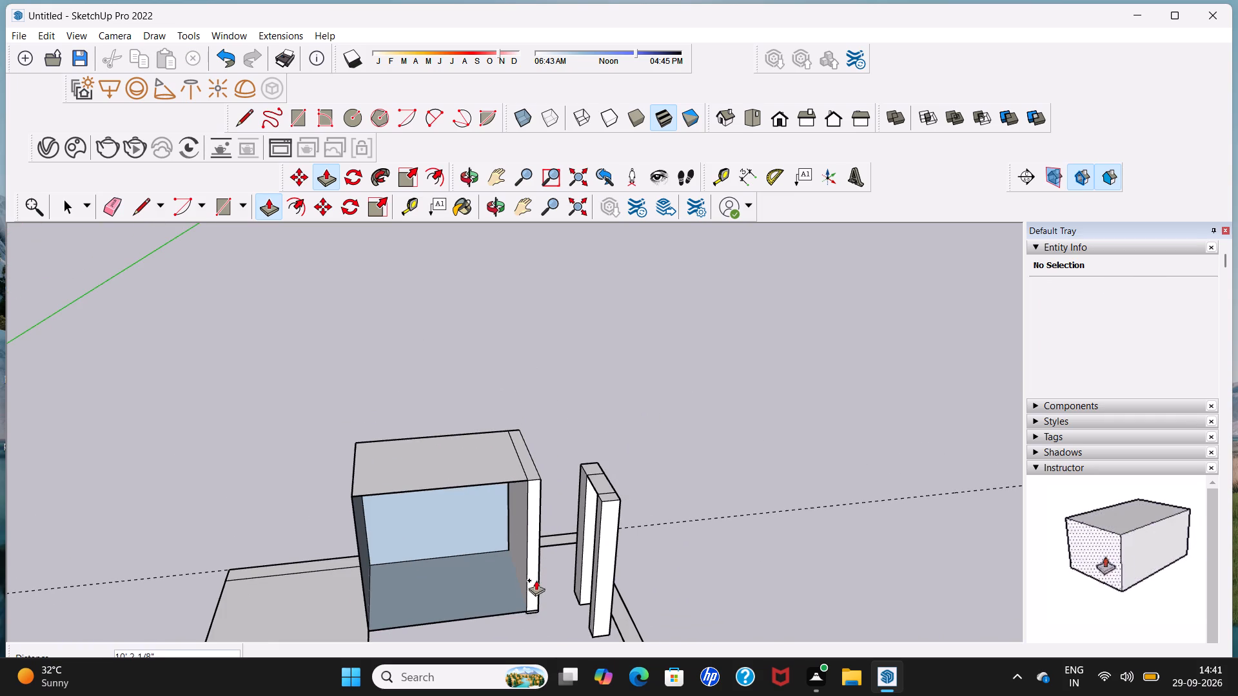
{"action": "scroll", "coordinate": [540, 583], "scroll_direction": "up", "scroll_amount": 6}
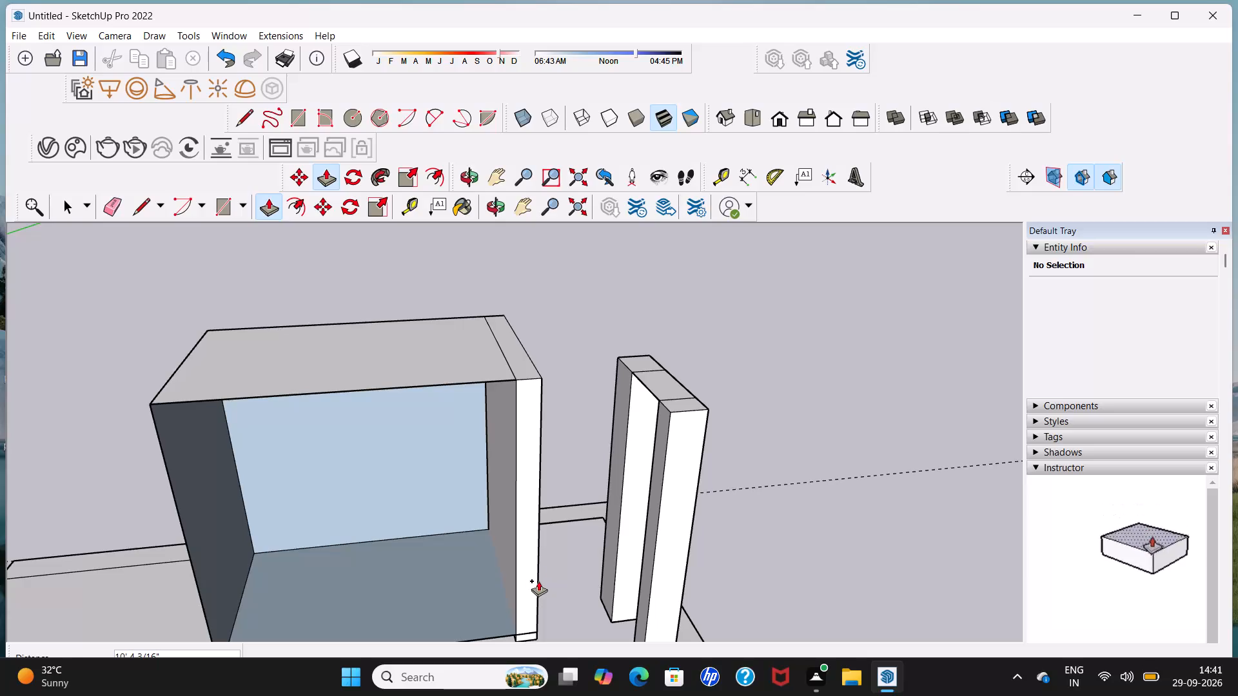
{"action": "middle_click_drag", "start_coordinate": [538, 581], "coordinate": [564, 376]}
{"action": "left_click", "coordinate": [551, 453]}
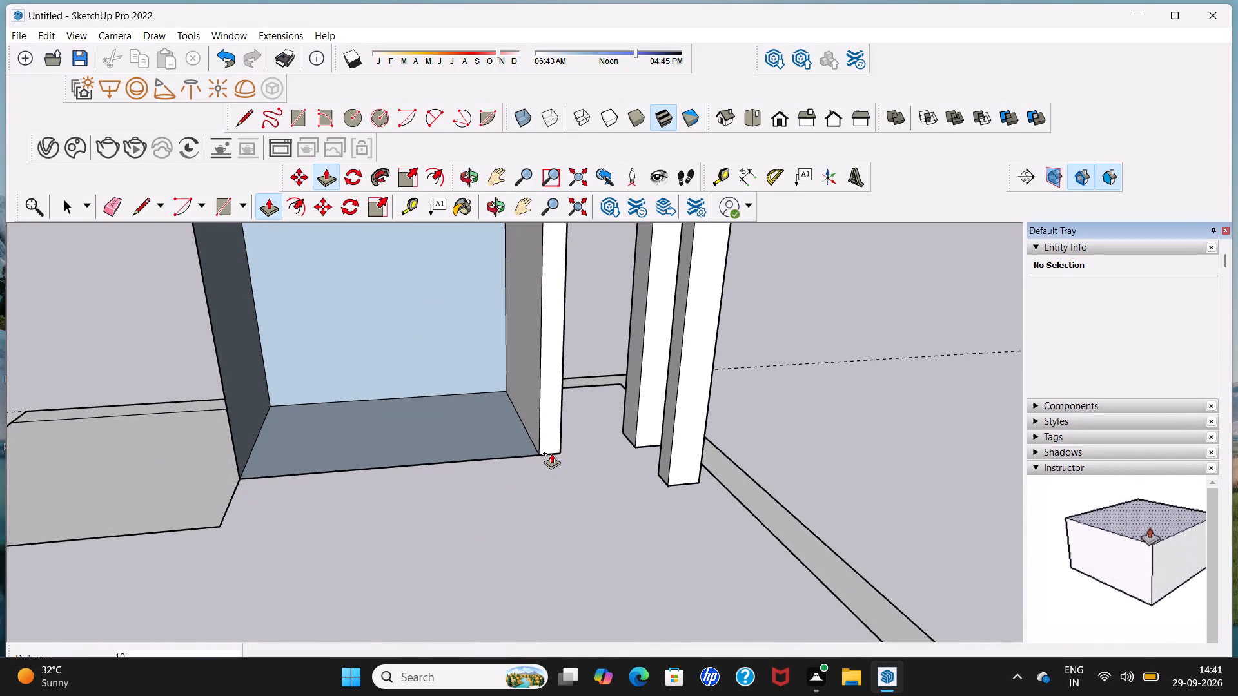
{"action": "scroll", "coordinate": [551, 453], "scroll_direction": "down", "scroll_amount": 6}
{"action": "key", "text": "space"}
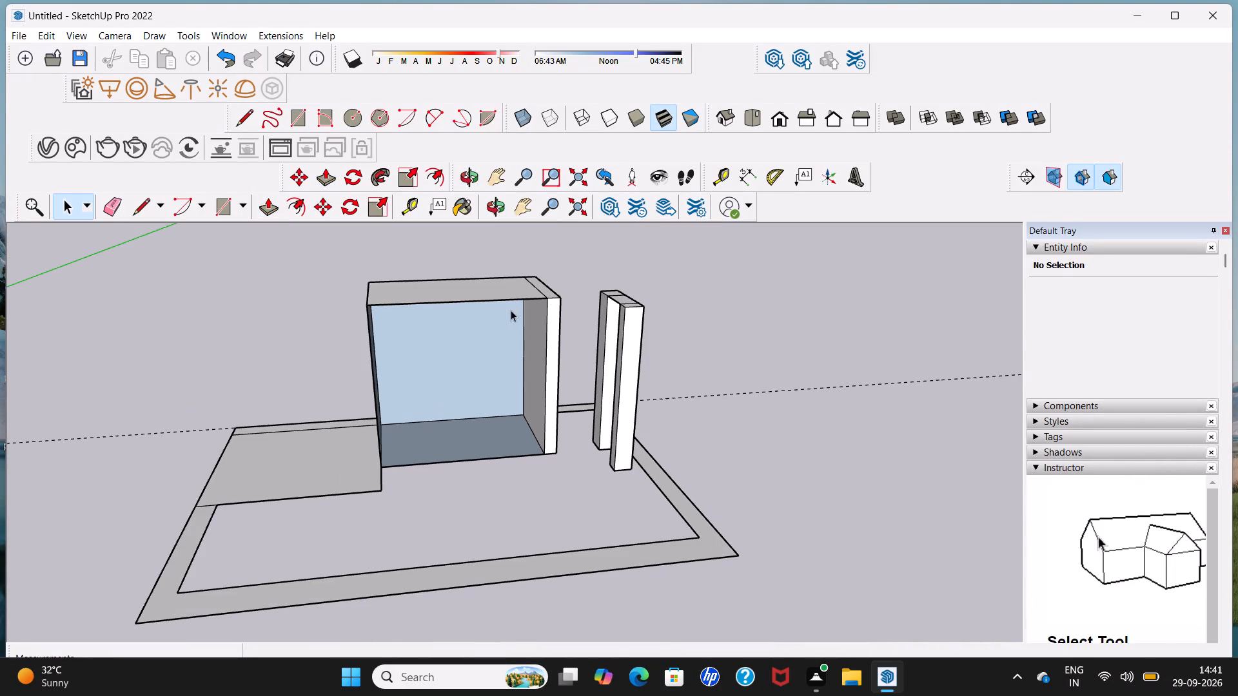
Draw a window outline about 4' 3" wide and 5' 3" deep on the end wall's inner face, starting from its top edge.
{"action": "middle_click_drag", "start_coordinate": [509, 313], "coordinate": [644, 280]}
{"action": "scroll", "coordinate": [479, 324], "scroll_direction": "up", "scroll_amount": 4}
{"action": "middle_click_drag", "start_coordinate": [478, 317], "coordinate": [500, 303]}
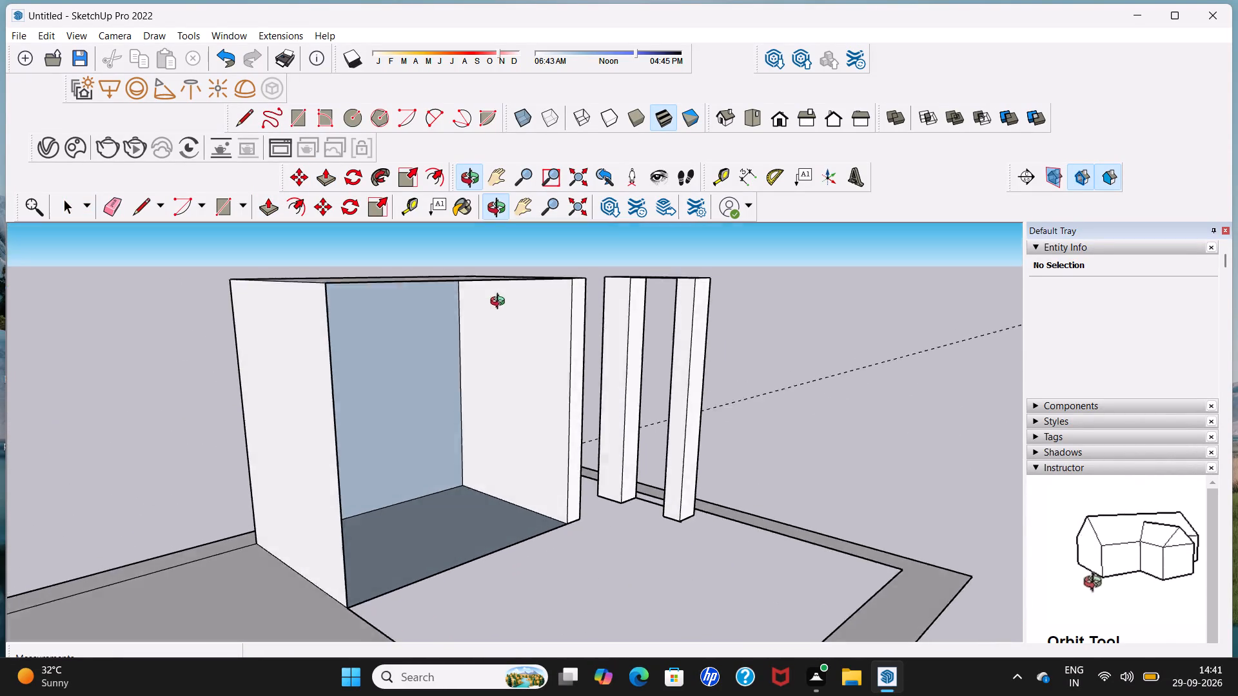
{"action": "middle_click_drag", "start_coordinate": [500, 303], "coordinate": [542, 271]}
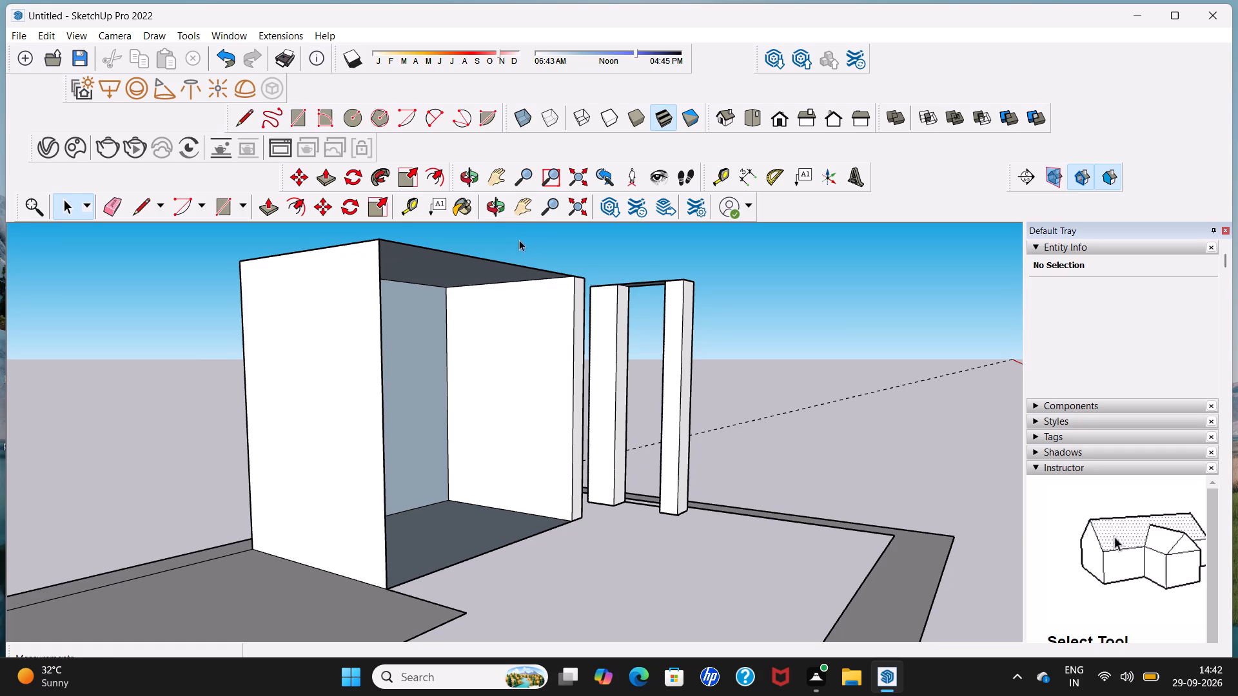
{"action": "left_click", "coordinate": [246, 111]}
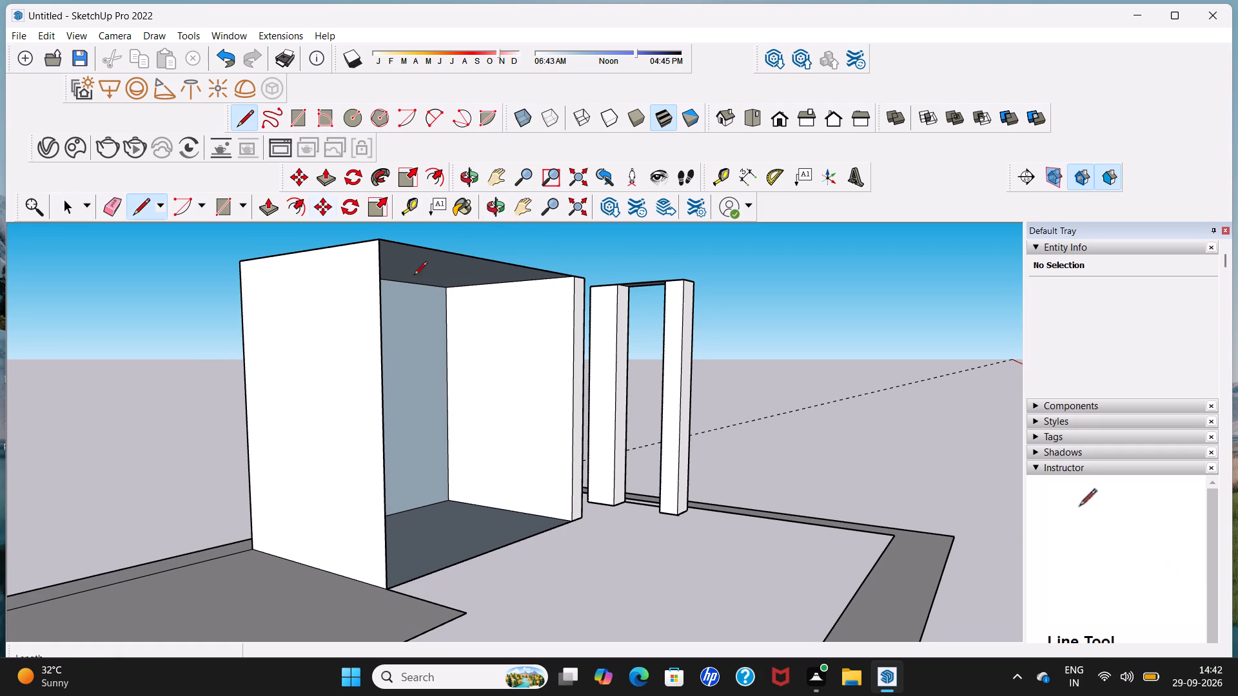
{"action": "left_click", "coordinate": [475, 289]}
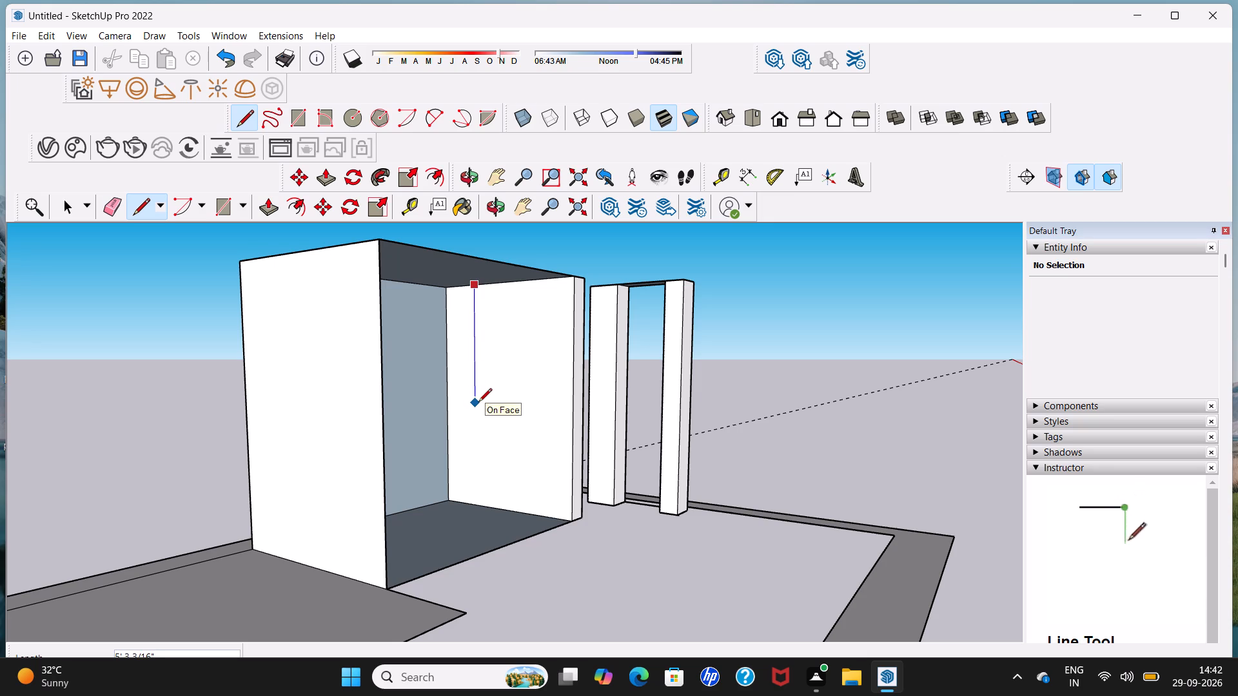
{"action": "left_click", "coordinate": [478, 403]}
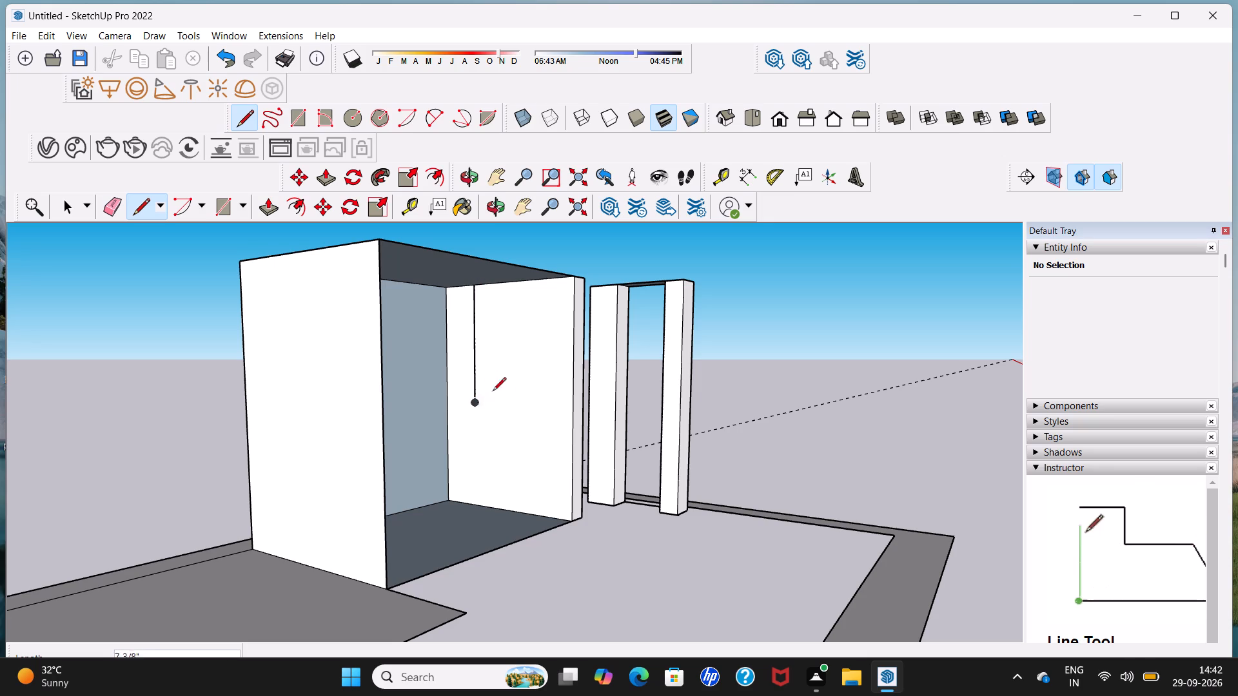
{"action": "left_click", "coordinate": [553, 408]}
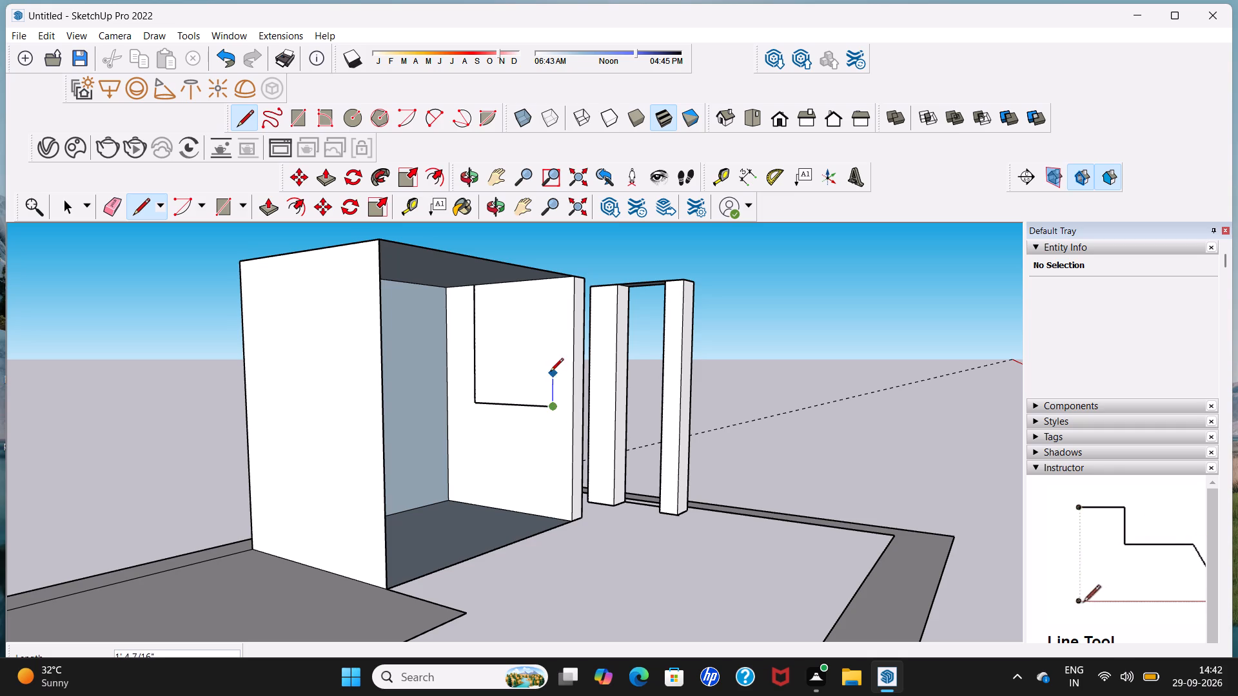
{"action": "left_click", "coordinate": [550, 282]}
{"action": "key", "text": "space"}
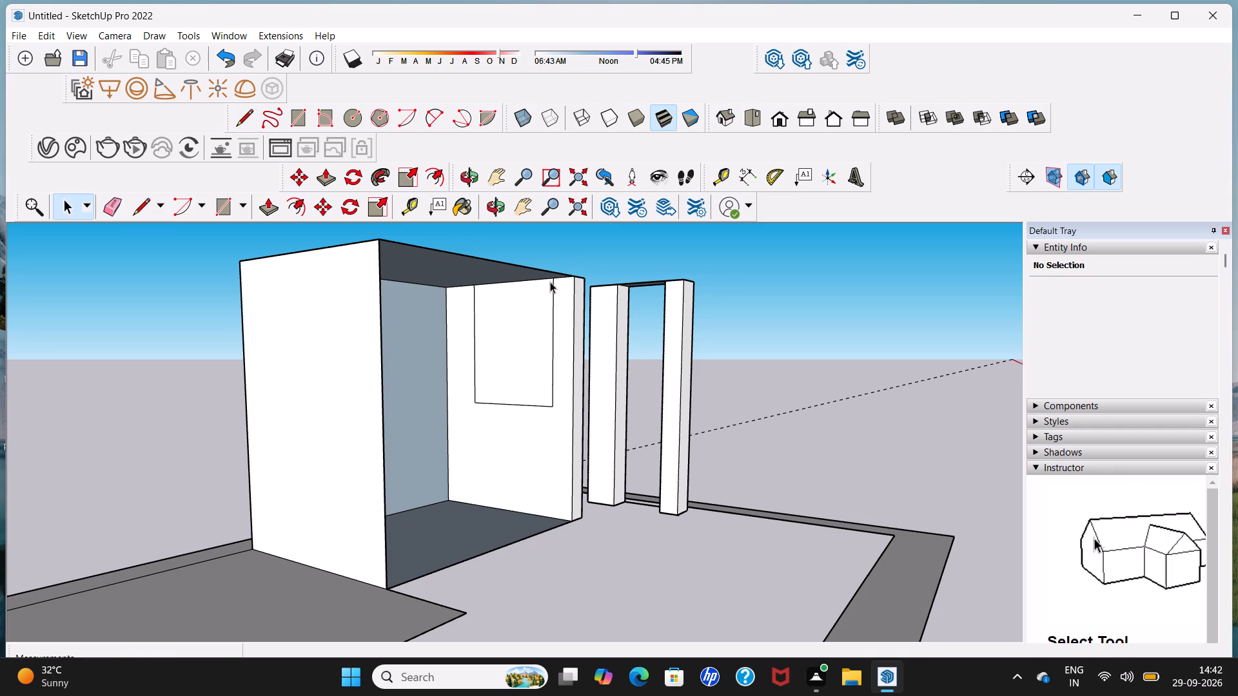
Delete the face inside the window outline on the end wall's inner side.
{"action": "middle_click_drag", "start_coordinate": [550, 282], "coordinate": [334, 347]}
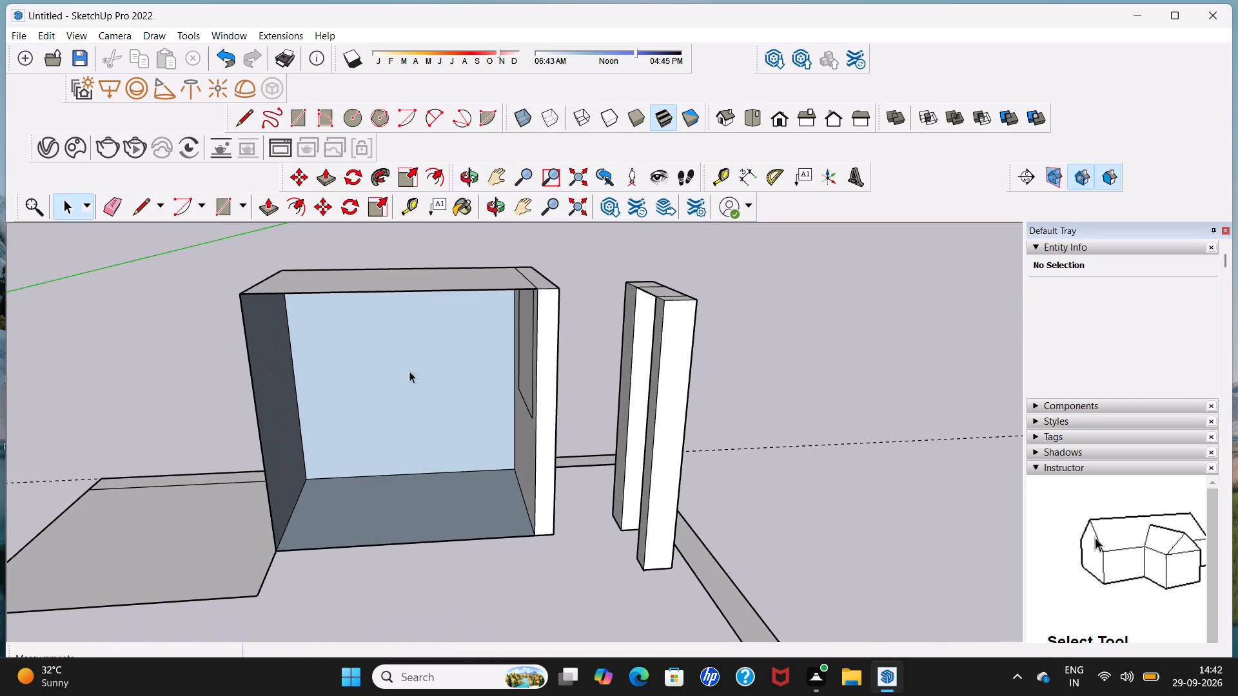
{"action": "left_click", "coordinate": [530, 376]}
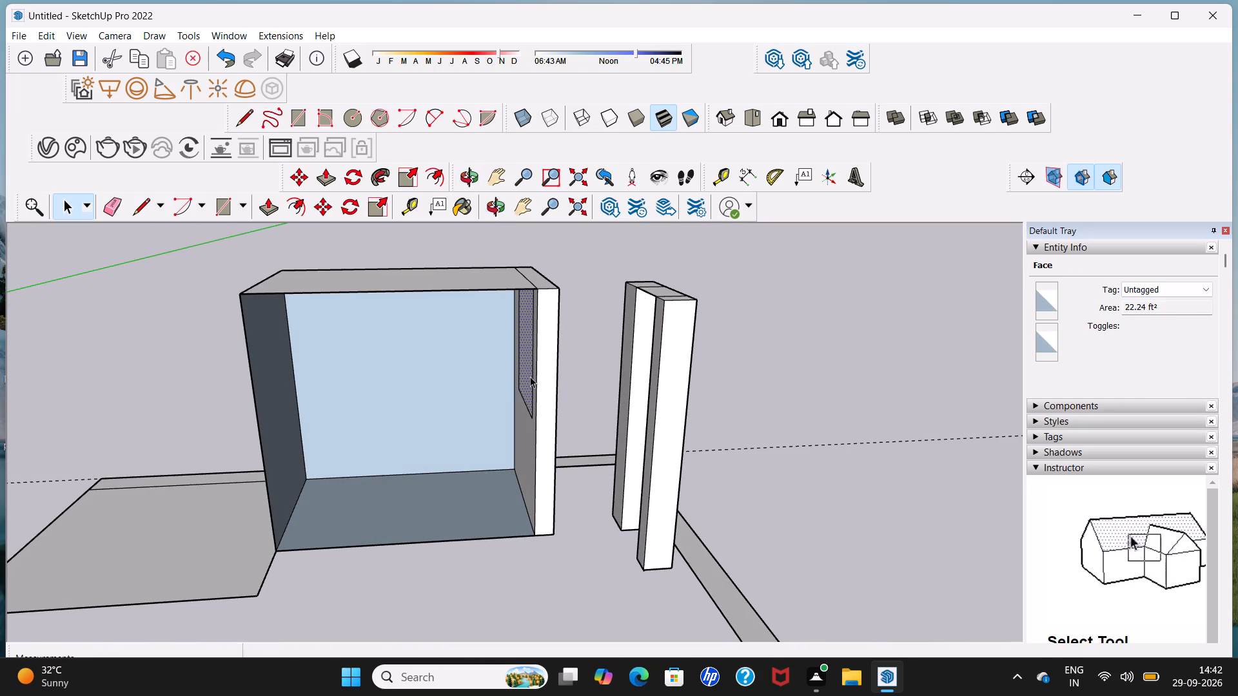
{"action": "key", "text": "Delete"}
Examine the window opening in the end wall and the outer face behind it from several angles.
{"action": "middle_click_drag", "start_coordinate": [530, 376], "coordinate": [709, 336]}
{"action": "middle_click_drag", "start_coordinate": [616, 354], "coordinate": [358, 483]}
{"action": "middle_click_drag", "start_coordinate": [545, 458], "coordinate": [544, 458]}
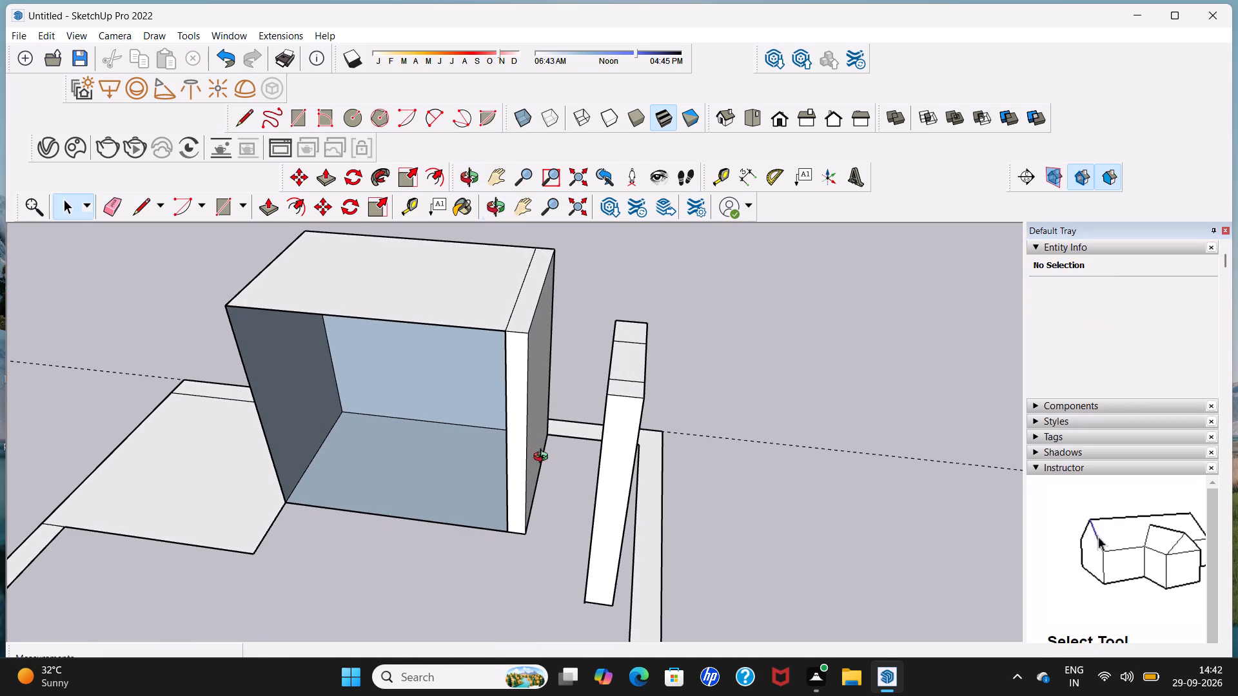
{"action": "middle_click_drag", "start_coordinate": [544, 458], "coordinate": [619, 346]}
{"action": "middle_click_drag", "start_coordinate": [337, 372], "coordinate": [366, 375]}
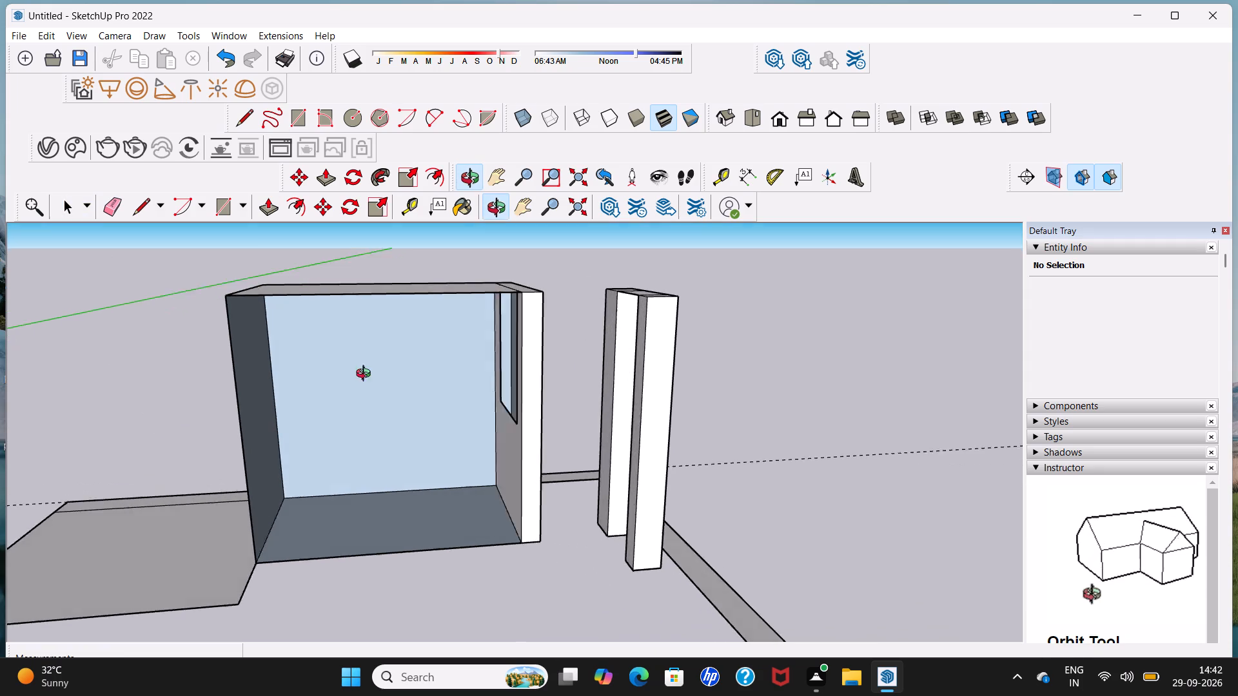
{"action": "middle_click_drag", "start_coordinate": [366, 375], "coordinate": [529, 354]}
{"action": "scroll", "coordinate": [499, 357], "scroll_direction": "up", "scroll_amount": 3}
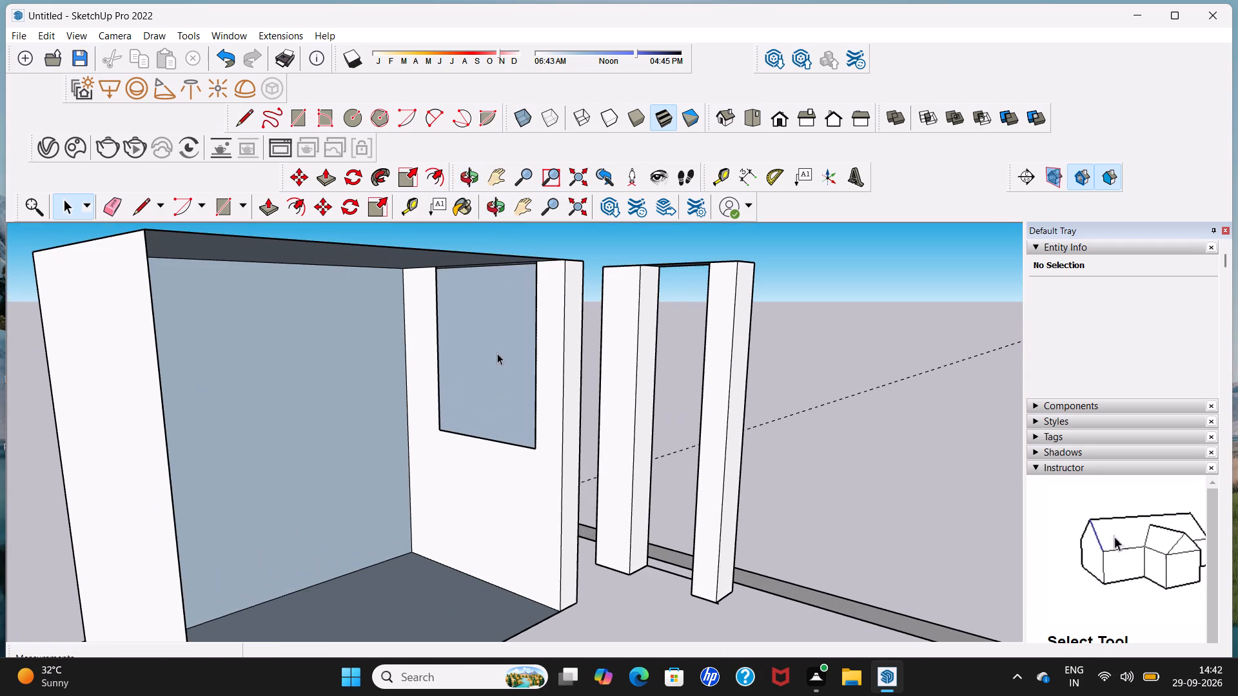
{"action": "middle_click_drag", "start_coordinate": [497, 353], "coordinate": [510, 353]}
{"action": "scroll", "coordinate": [510, 353], "scroll_direction": "up", "scroll_amount": 1}
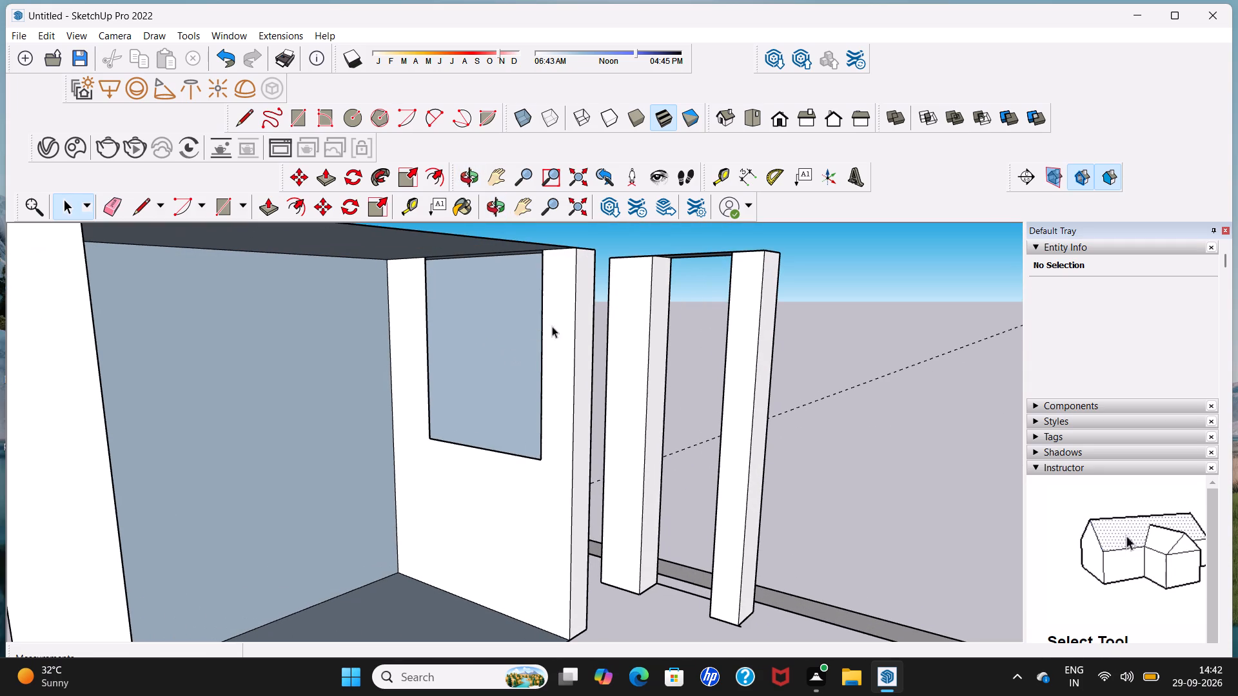
{"action": "middle_click_drag", "start_coordinate": [572, 325], "coordinate": [487, 374]}
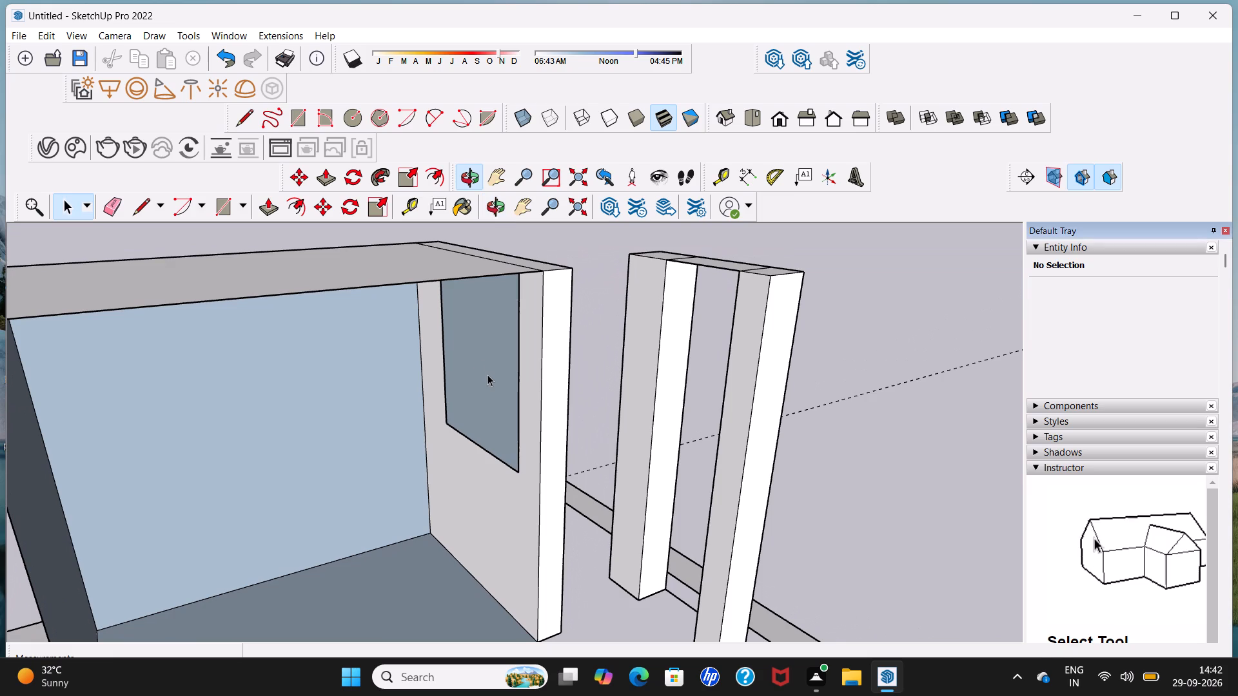
{"action": "middle_click", "coordinate": [496, 358]}
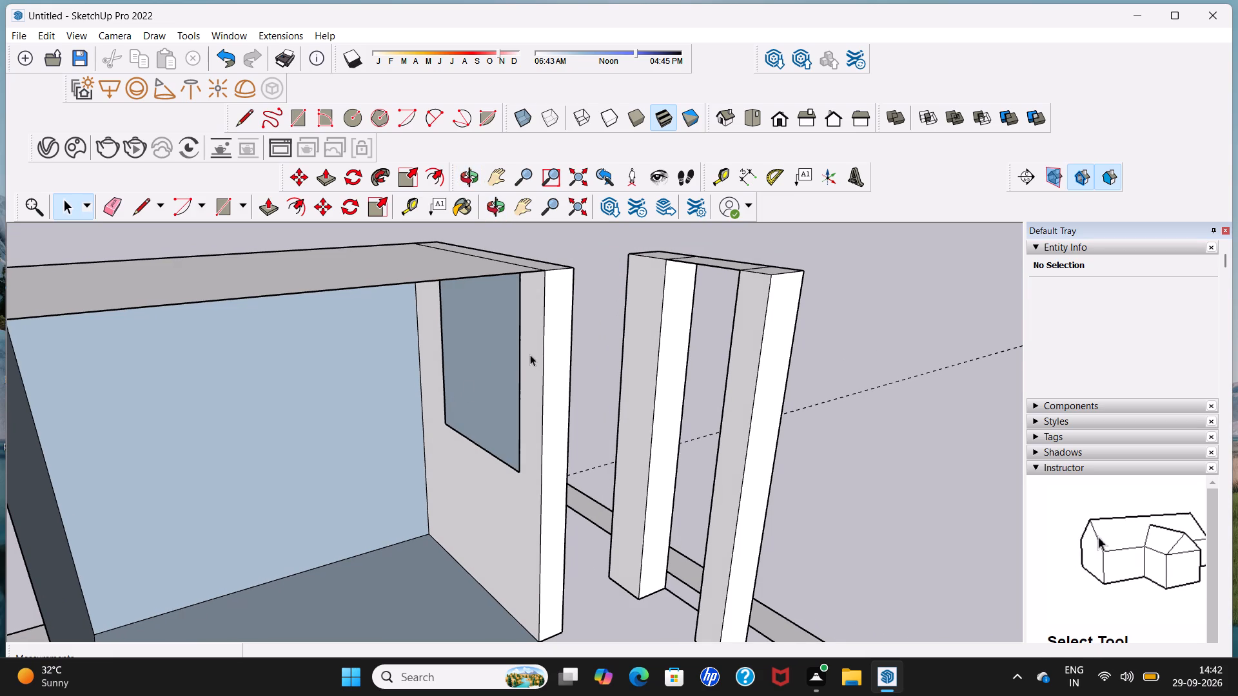
Draw a line about 9" long from the opening's far top corner across the wall thickness to the outer face's top edge.
{"action": "middle_click_drag", "start_coordinate": [455, 373], "coordinate": [611, 332]}
{"action": "scroll", "coordinate": [475, 361], "scroll_direction": "up", "scroll_amount": 3}
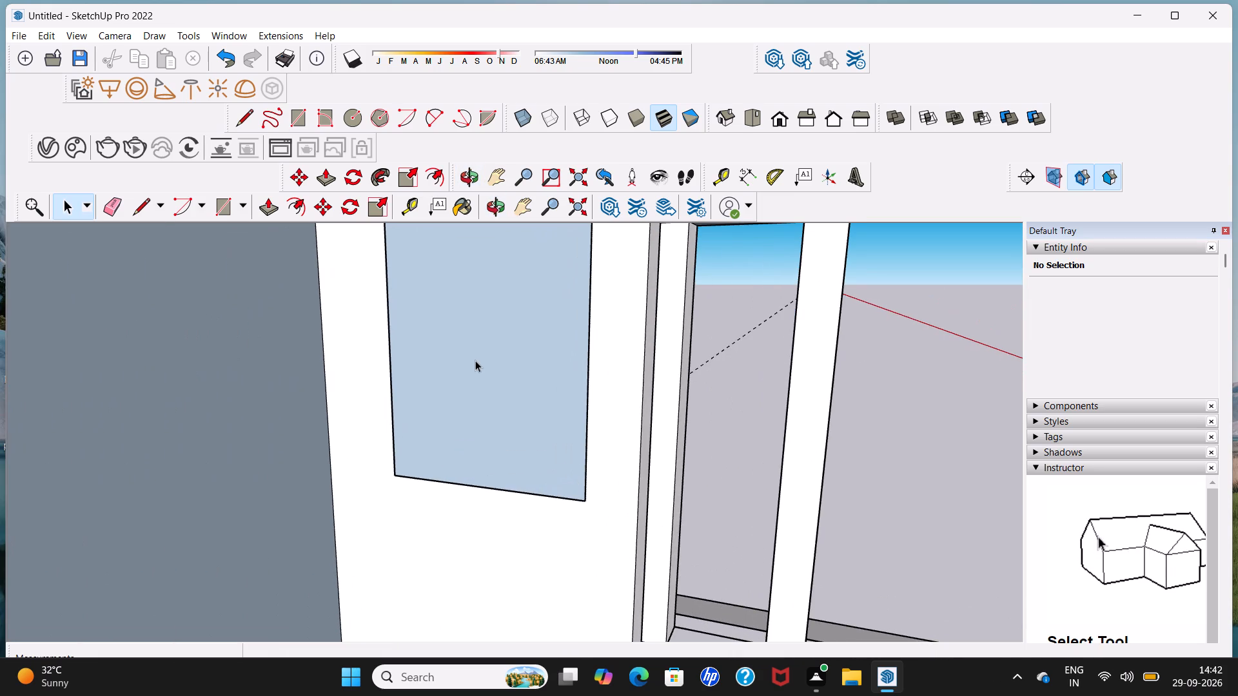
{"action": "middle_click_drag", "start_coordinate": [475, 360], "coordinate": [498, 412], "text": "shift"}
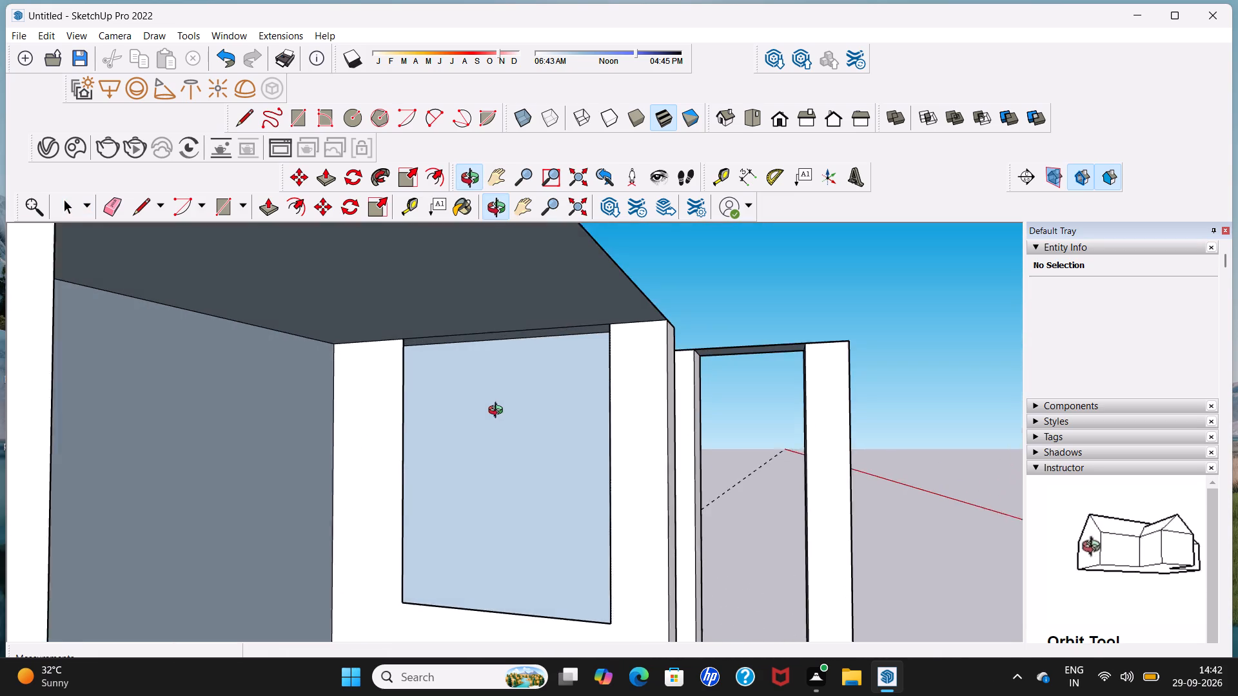
{"action": "middle_click_drag", "start_coordinate": [498, 412], "coordinate": [500, 408], "text": "shift"}
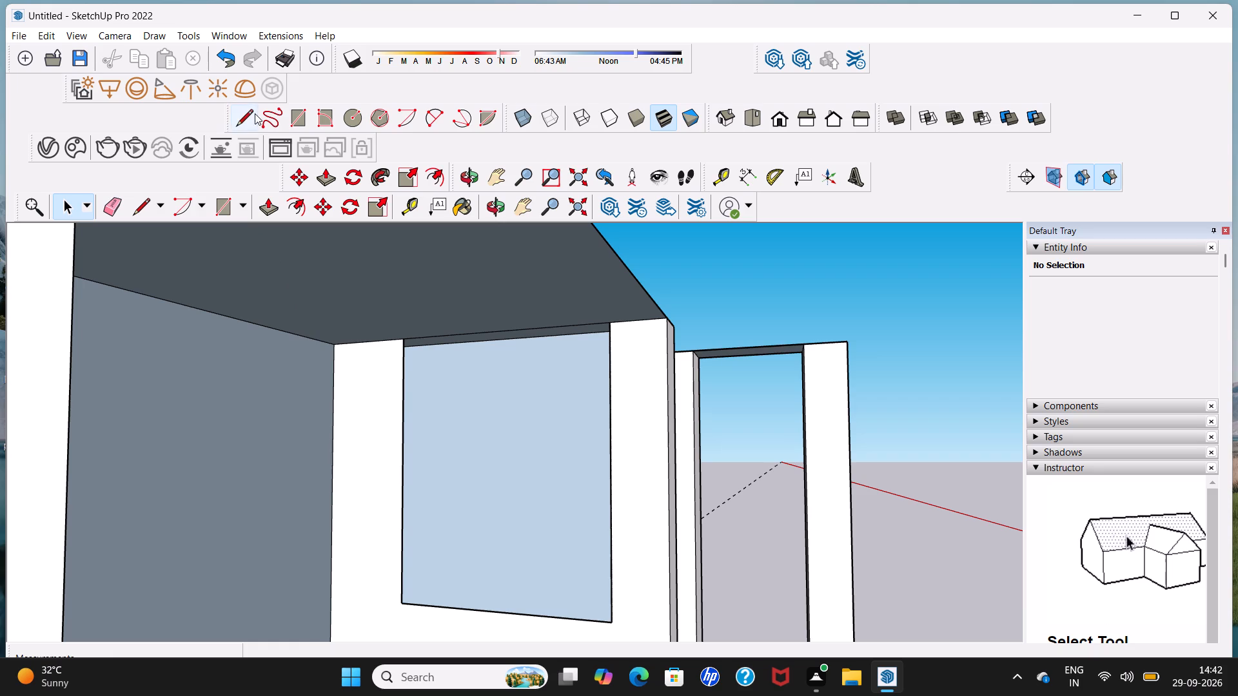
{"action": "left_click", "coordinate": [252, 117]}
{"action": "scroll", "coordinate": [429, 357], "scroll_direction": "up", "scroll_amount": 5}
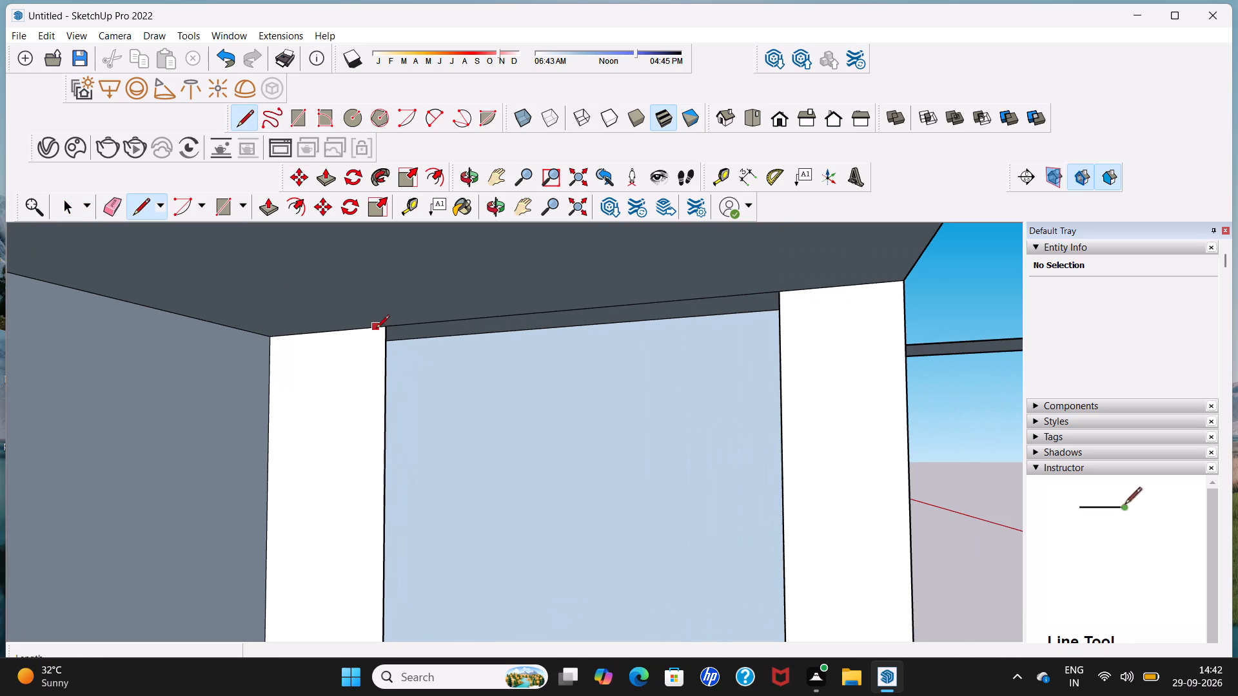
{"action": "middle_click_drag", "start_coordinate": [384, 333], "coordinate": [308, 344]}
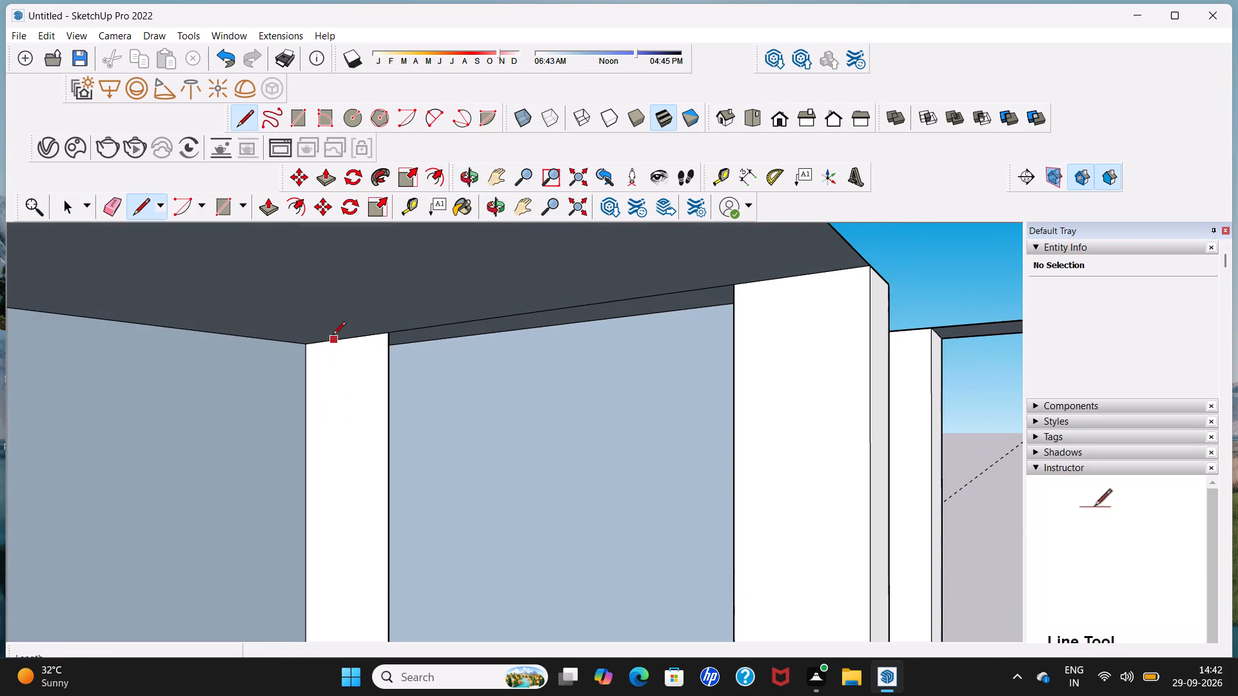
{"action": "middle_click_drag", "start_coordinate": [333, 336], "coordinate": [282, 350]}
{"action": "scroll", "coordinate": [352, 334], "scroll_direction": "up", "scroll_amount": 4}
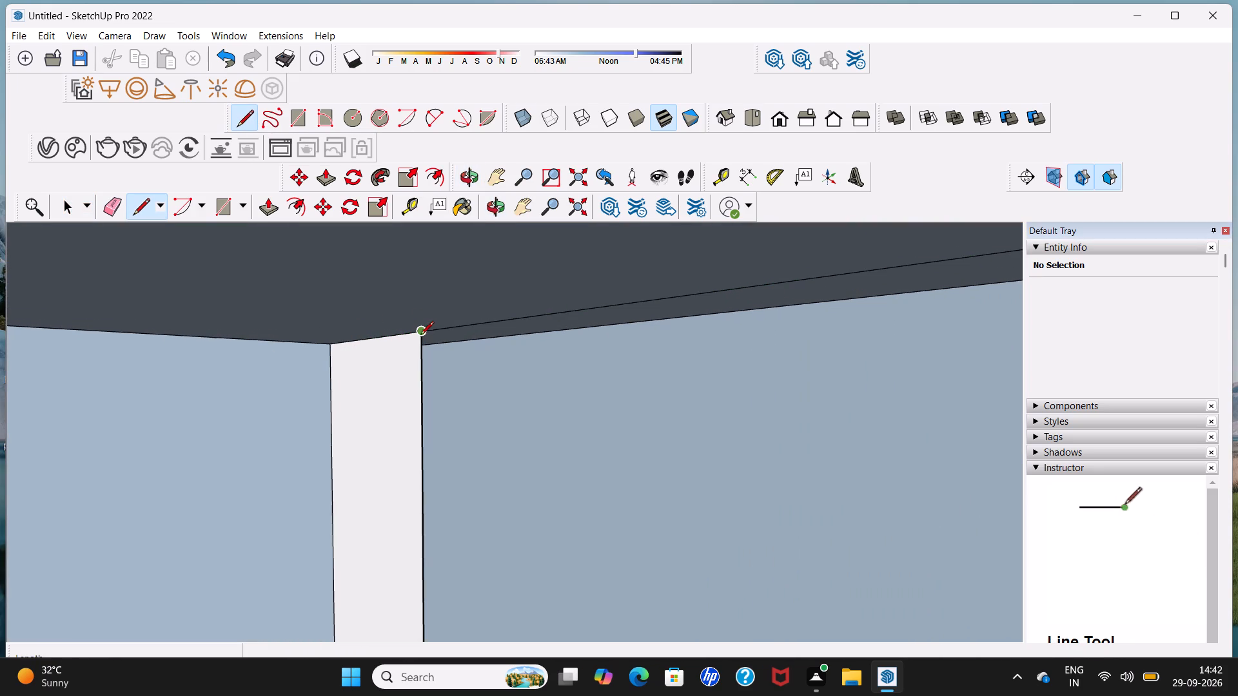
{"action": "left_click", "coordinate": [422, 333]}
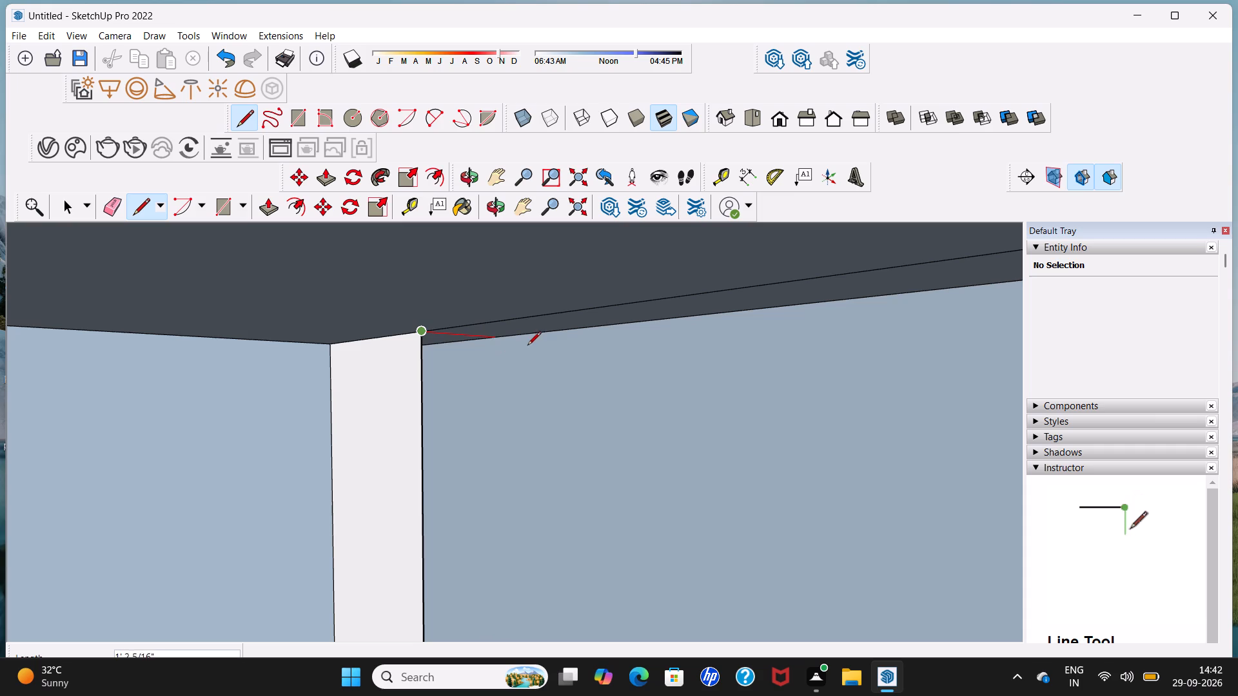
{"action": "left_click", "coordinate": [491, 338]}
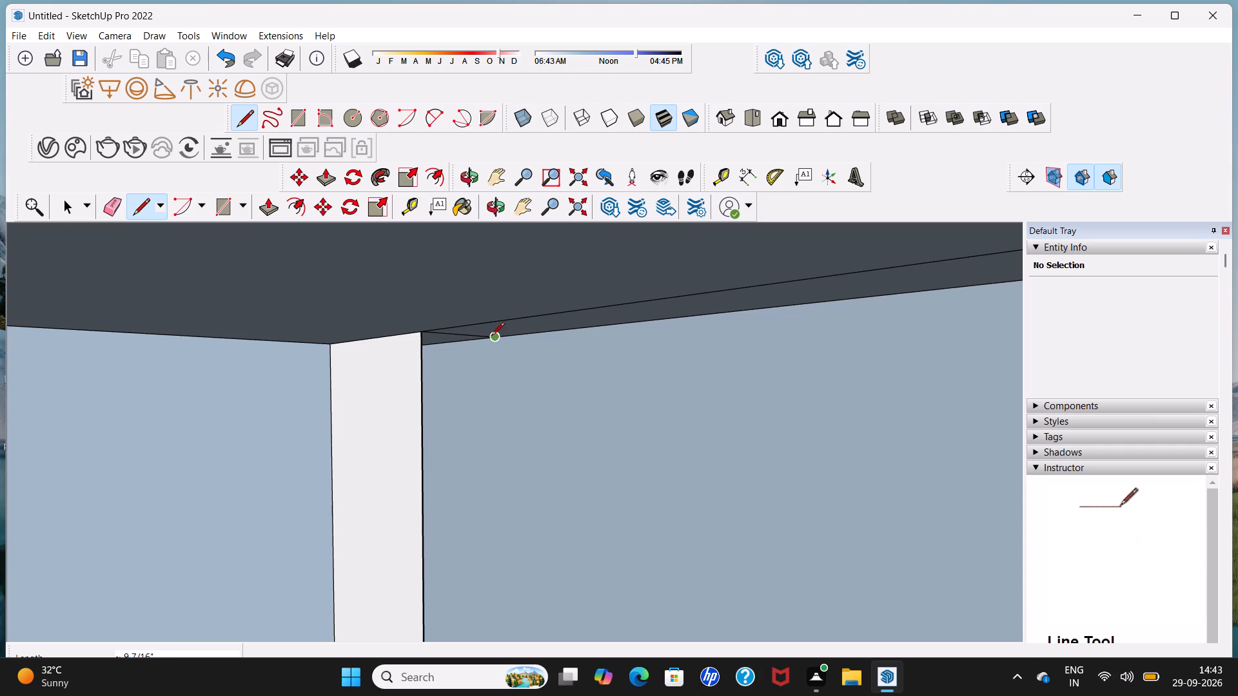
Draw edges down the end wall's outer face and back to the opening's far bottom corner, closing the far jamb face.
{"action": "scroll", "coordinate": [489, 383], "scroll_direction": "down", "scroll_amount": 3}
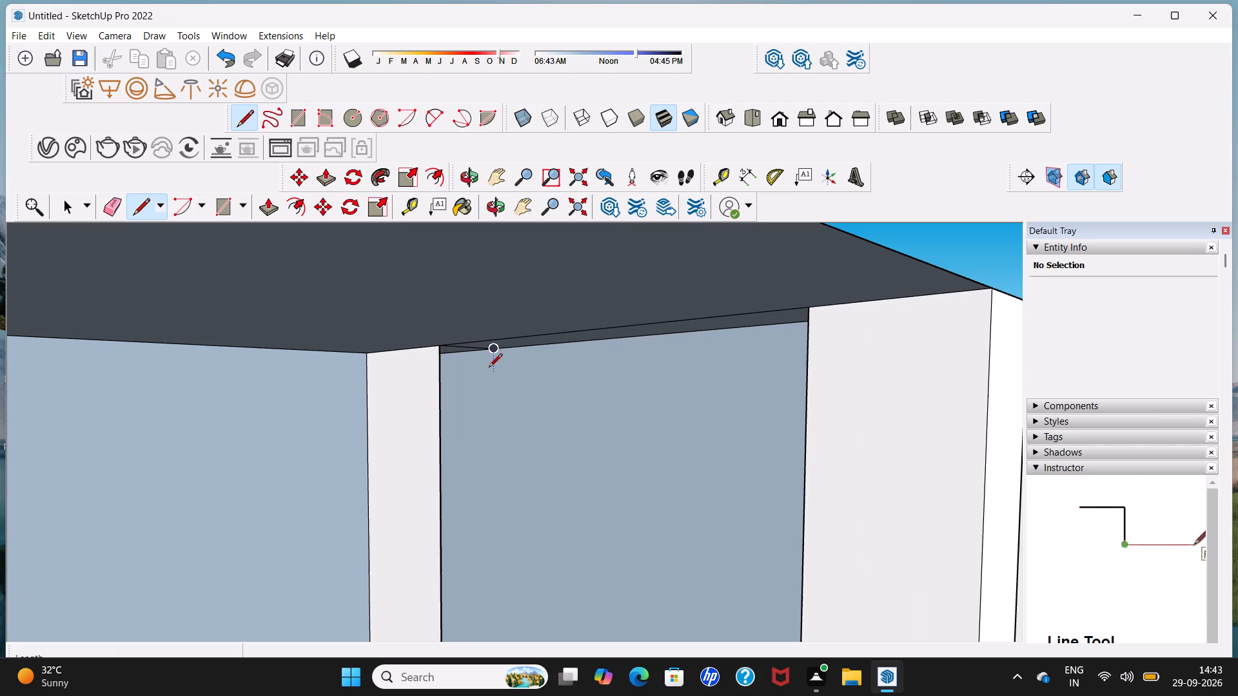
{"action": "middle_click_drag", "start_coordinate": [491, 351], "coordinate": [471, 360]}
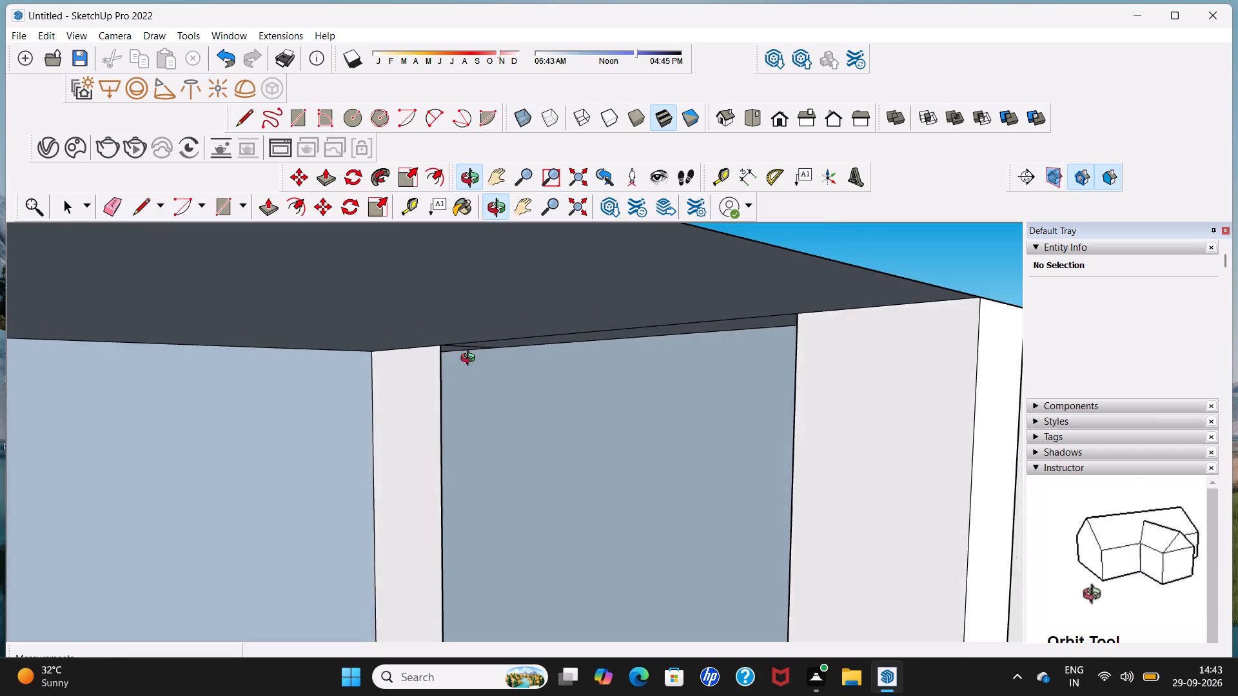
{"action": "middle_click_drag", "start_coordinate": [471, 360], "coordinate": [417, 311]}
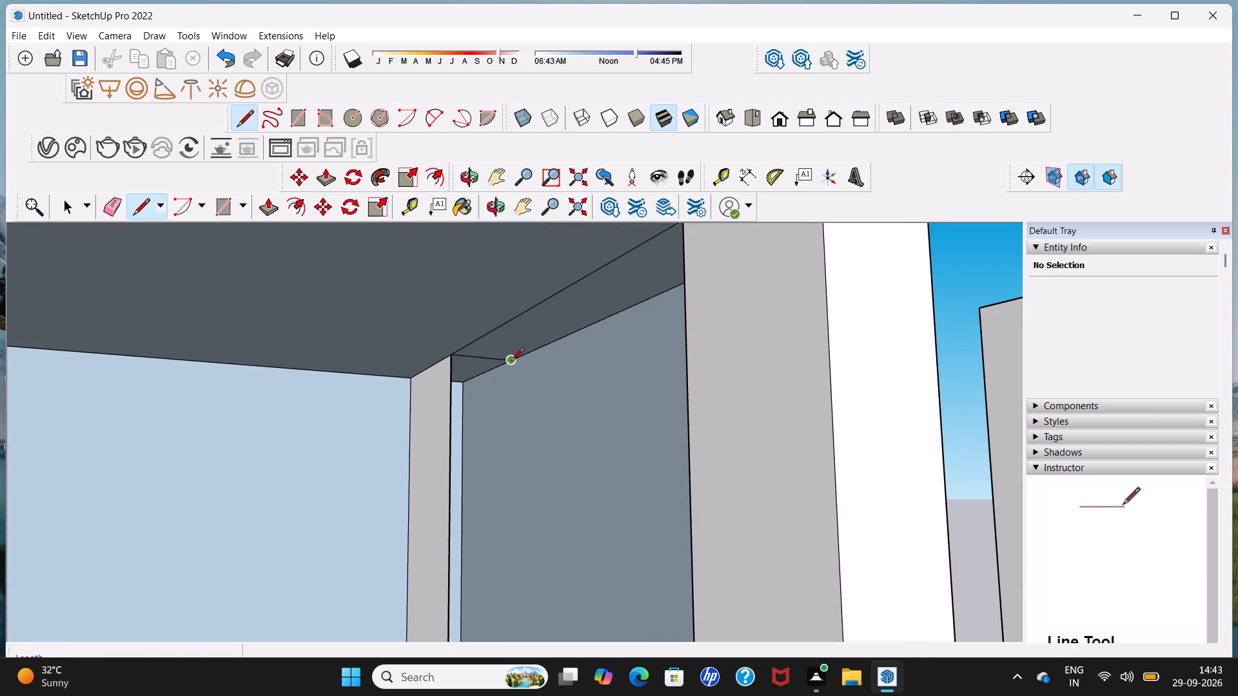
{"action": "left_click", "coordinate": [511, 362]}
{"action": "scroll", "coordinate": [500, 450], "scroll_direction": "down", "scroll_amount": 5}
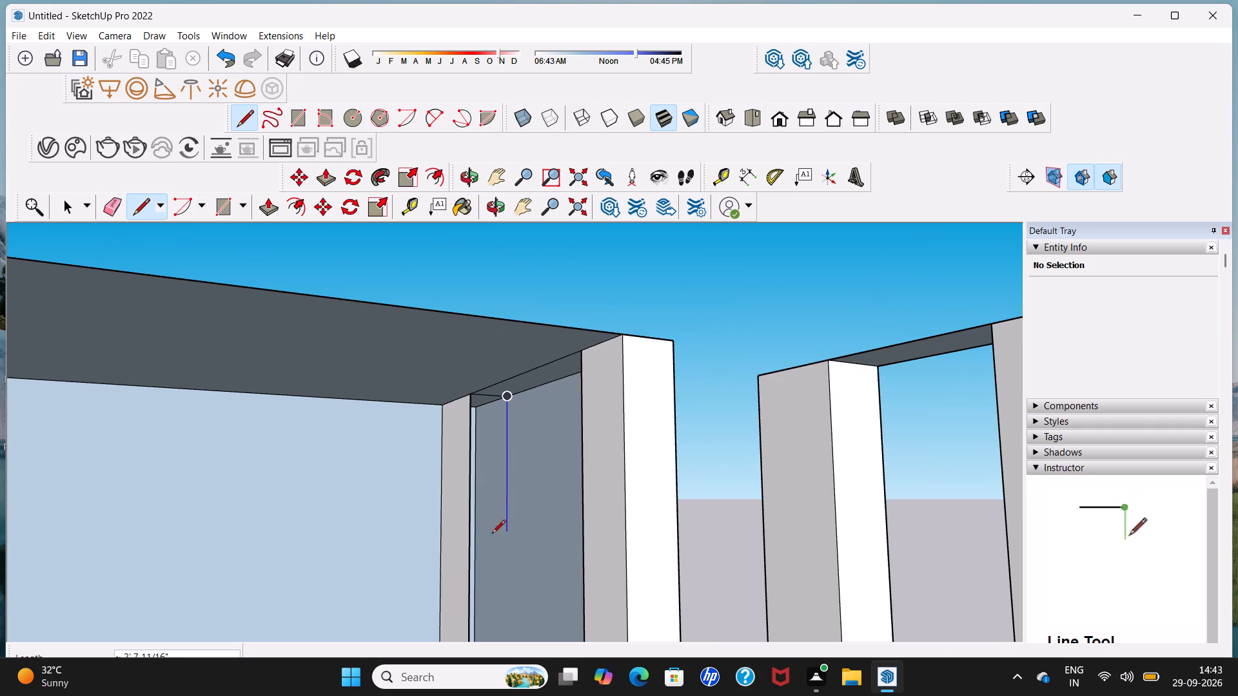
{"action": "middle_click_drag", "start_coordinate": [491, 545], "coordinate": [616, 436]}
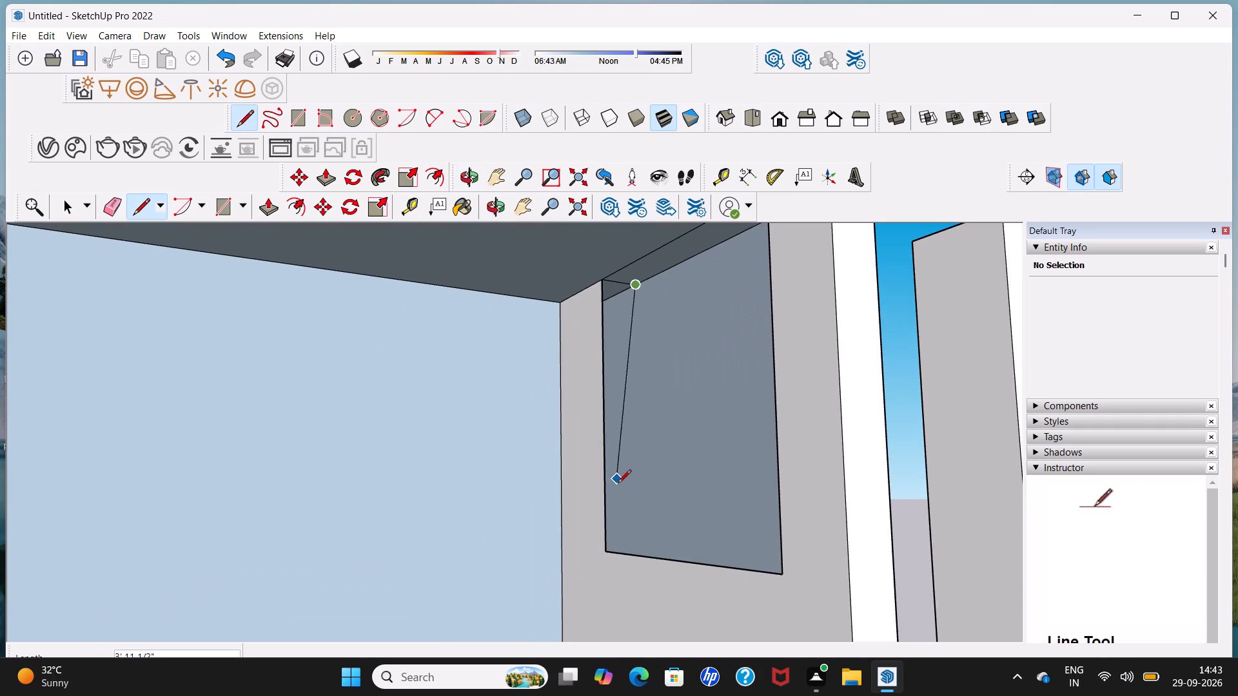
{"action": "middle_click", "coordinate": [626, 534]}
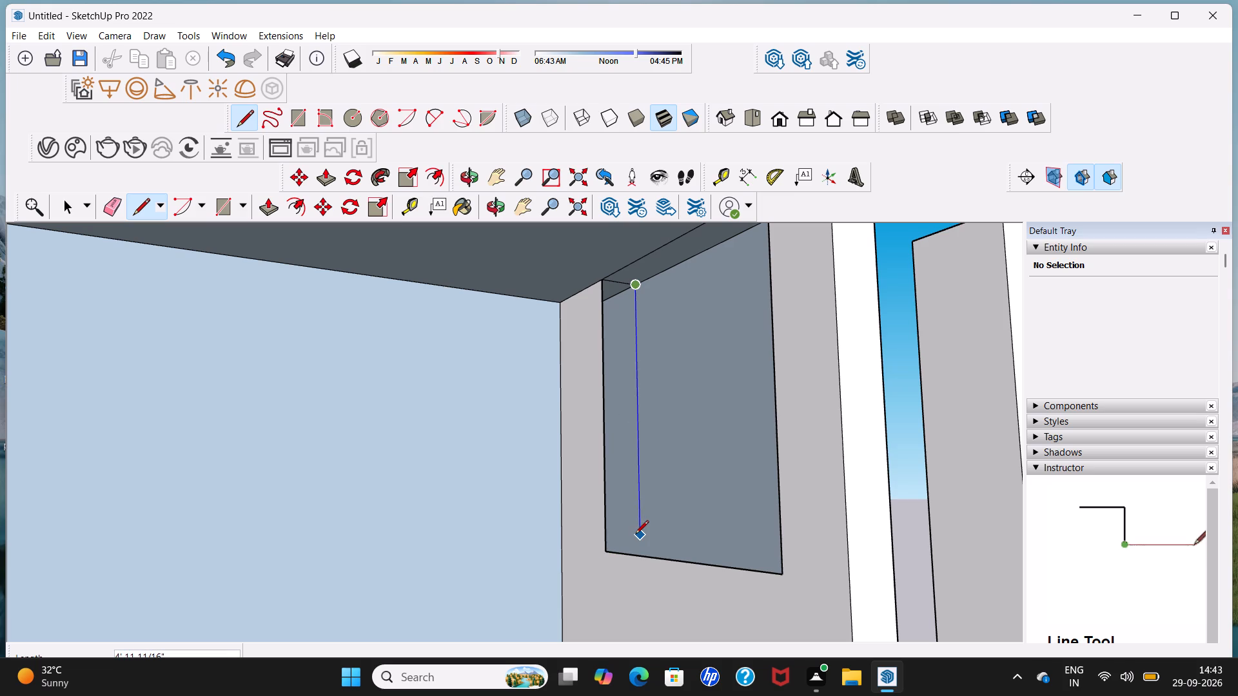
{"action": "scroll", "coordinate": [636, 535], "scroll_direction": "up", "scroll_amount": 8}
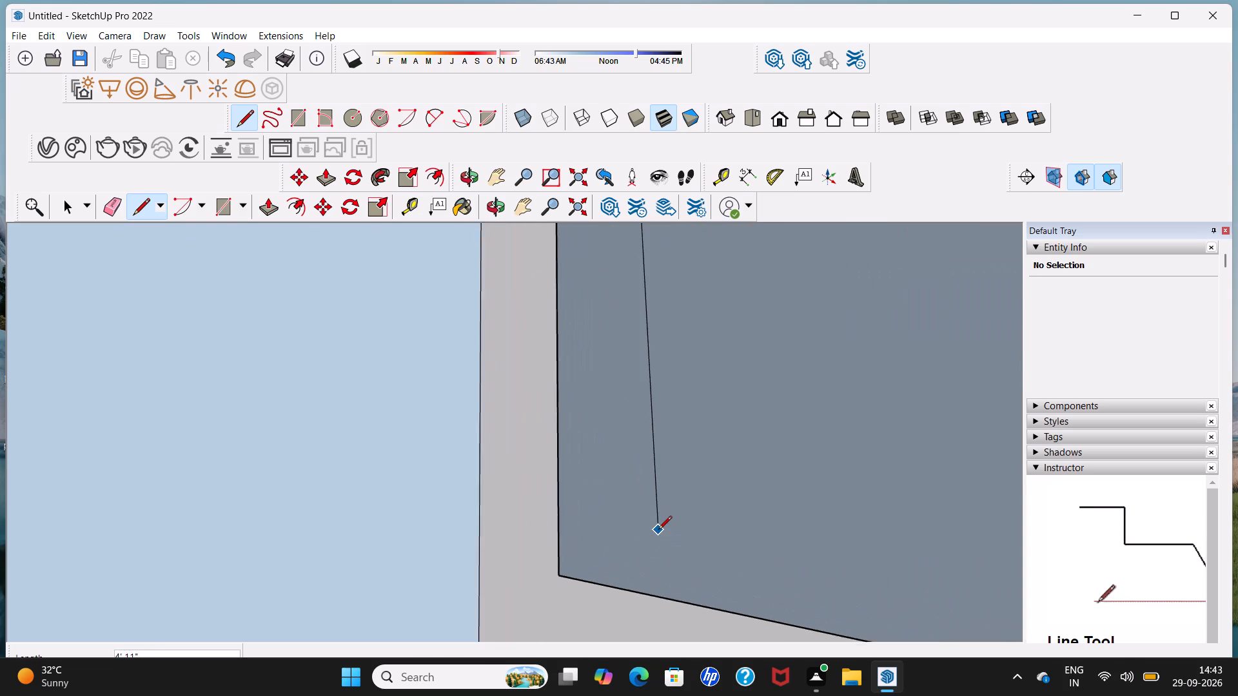
{"action": "scroll", "coordinate": [658, 530], "scroll_direction": "up", "scroll_amount": 2}
{"action": "middle_click_drag", "start_coordinate": [658, 530], "coordinate": [655, 627]}
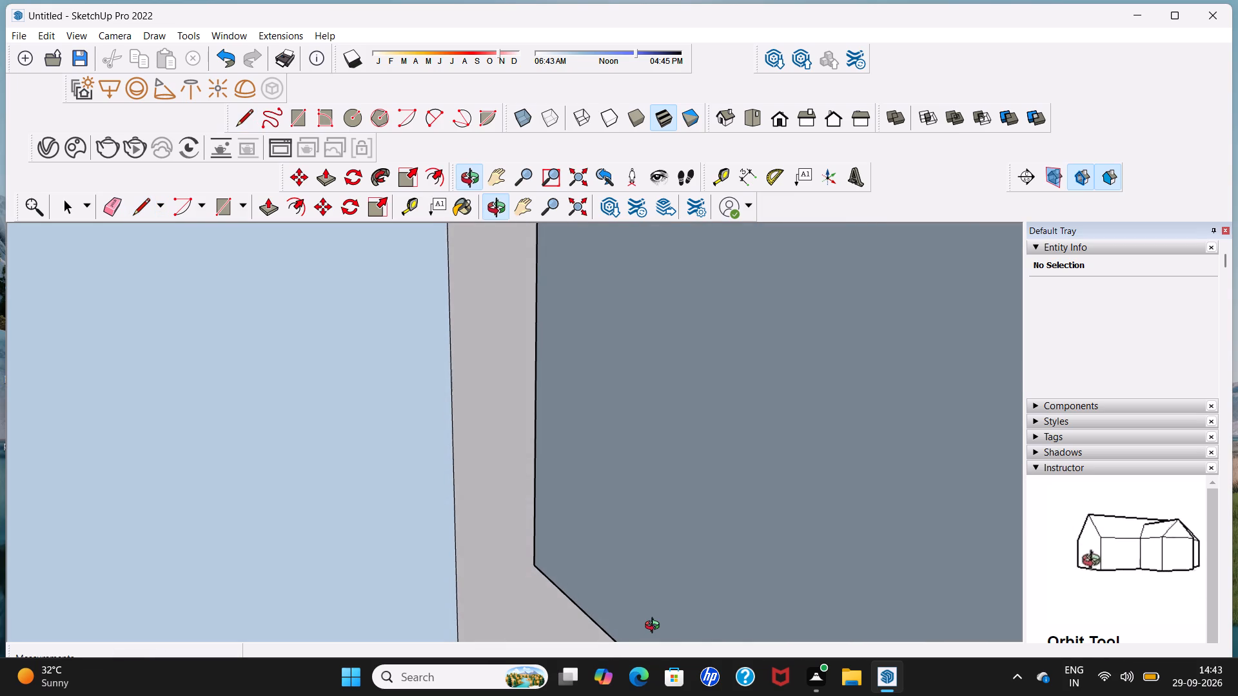
{"action": "middle_click_drag", "start_coordinate": [655, 627], "coordinate": [654, 609]}
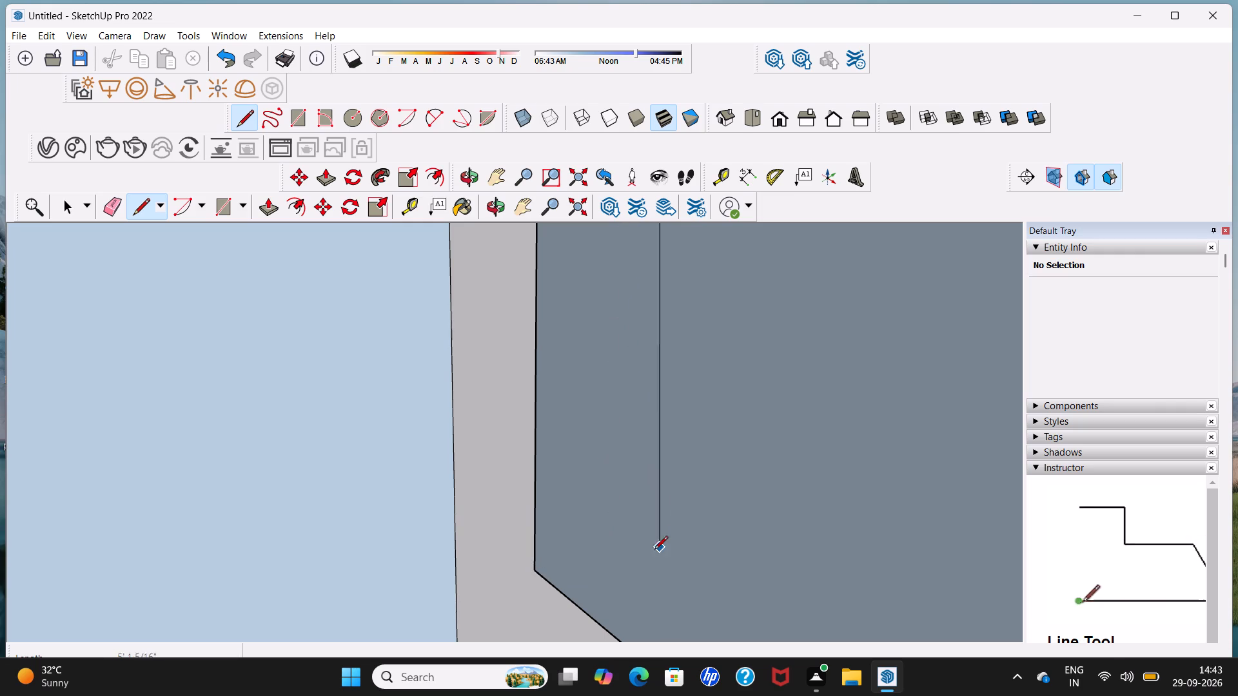
{"action": "left_click", "coordinate": [631, 560]}
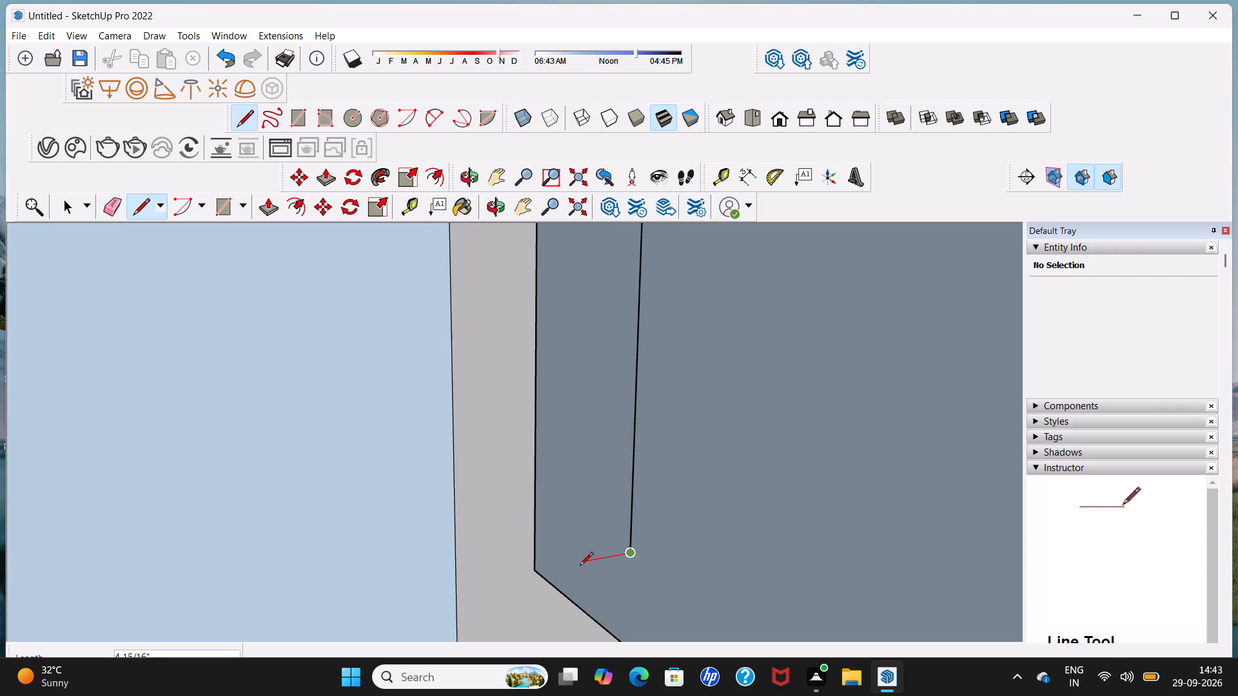
{"action": "left_click", "coordinate": [533, 575]}
{"action": "scroll", "coordinate": [533, 575], "scroll_direction": "down", "scroll_amount": 6}
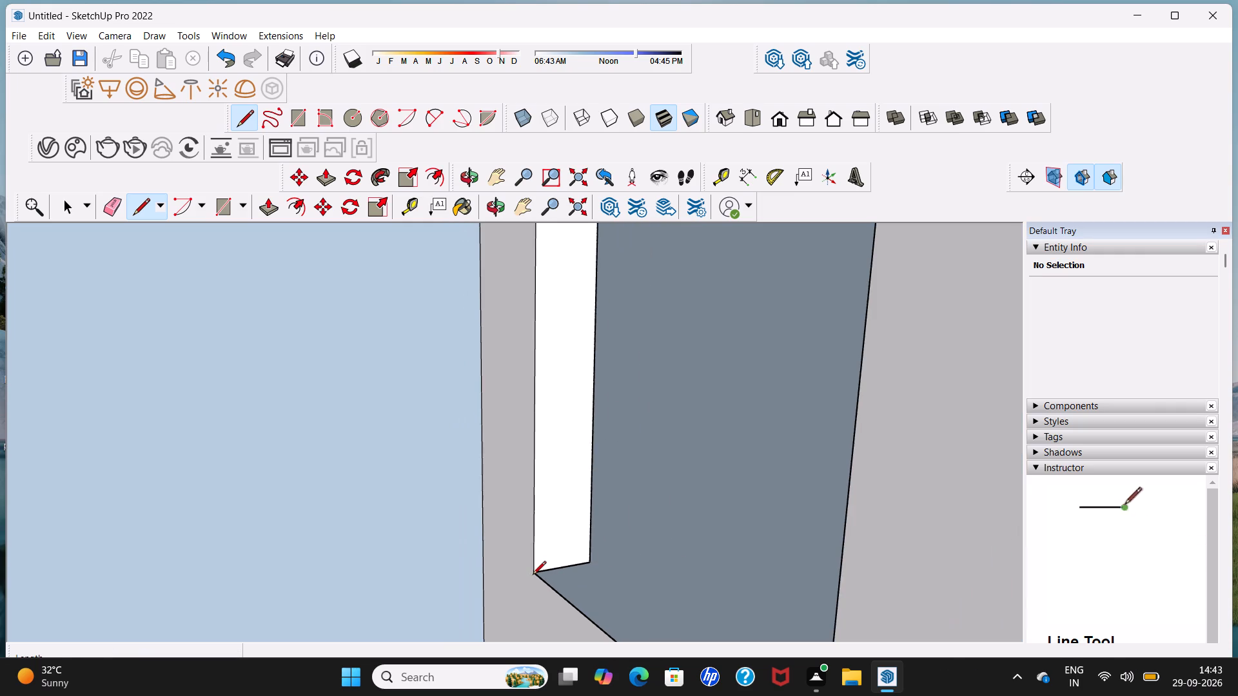
Draw a line about 9" long from the opening's near bottom corner across the wall thickness to the outer face.
{"action": "middle_click_drag", "start_coordinate": [533, 575], "coordinate": [663, 552]}
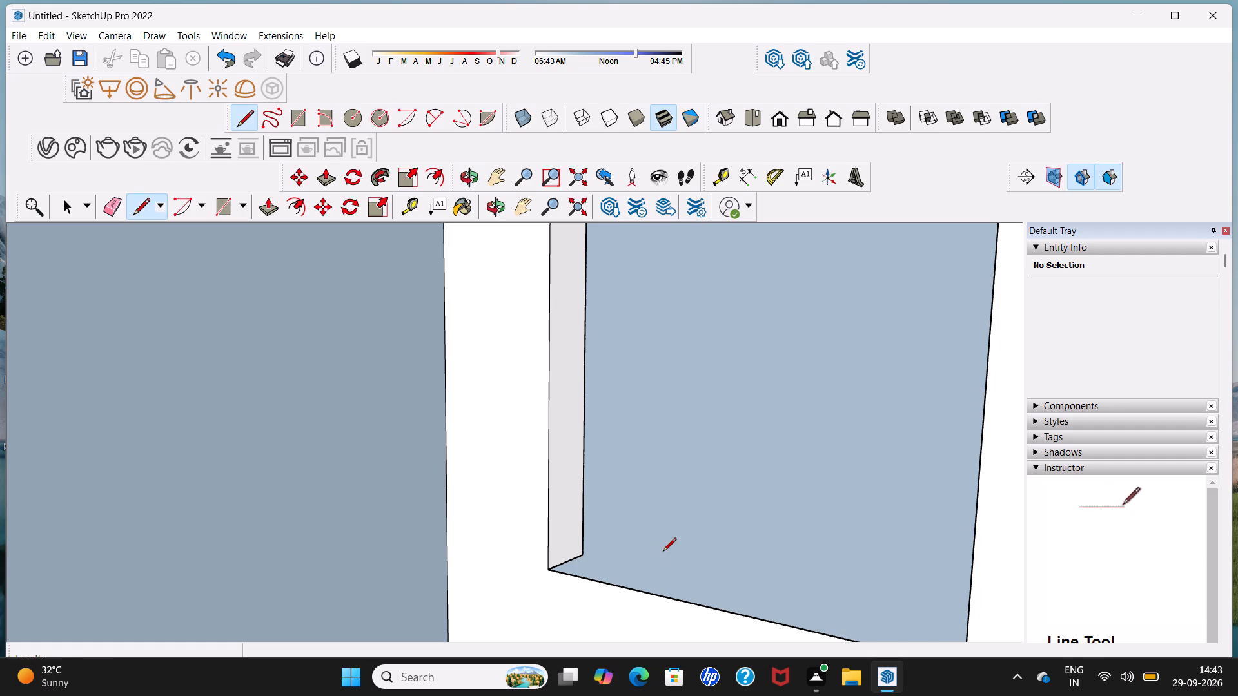
{"action": "middle_click_drag", "start_coordinate": [663, 552], "coordinate": [674, 471]}
{"action": "middle_click_drag", "start_coordinate": [674, 471], "coordinate": [872, 524]}
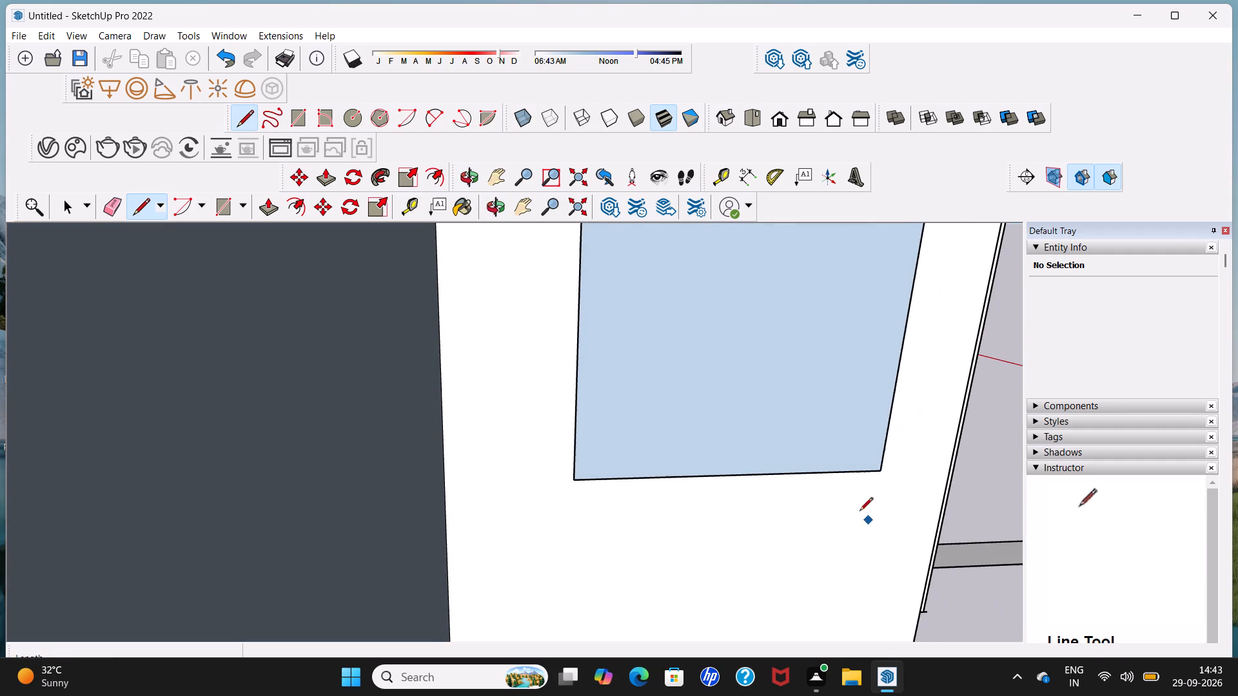
{"action": "left_click", "coordinate": [885, 469]}
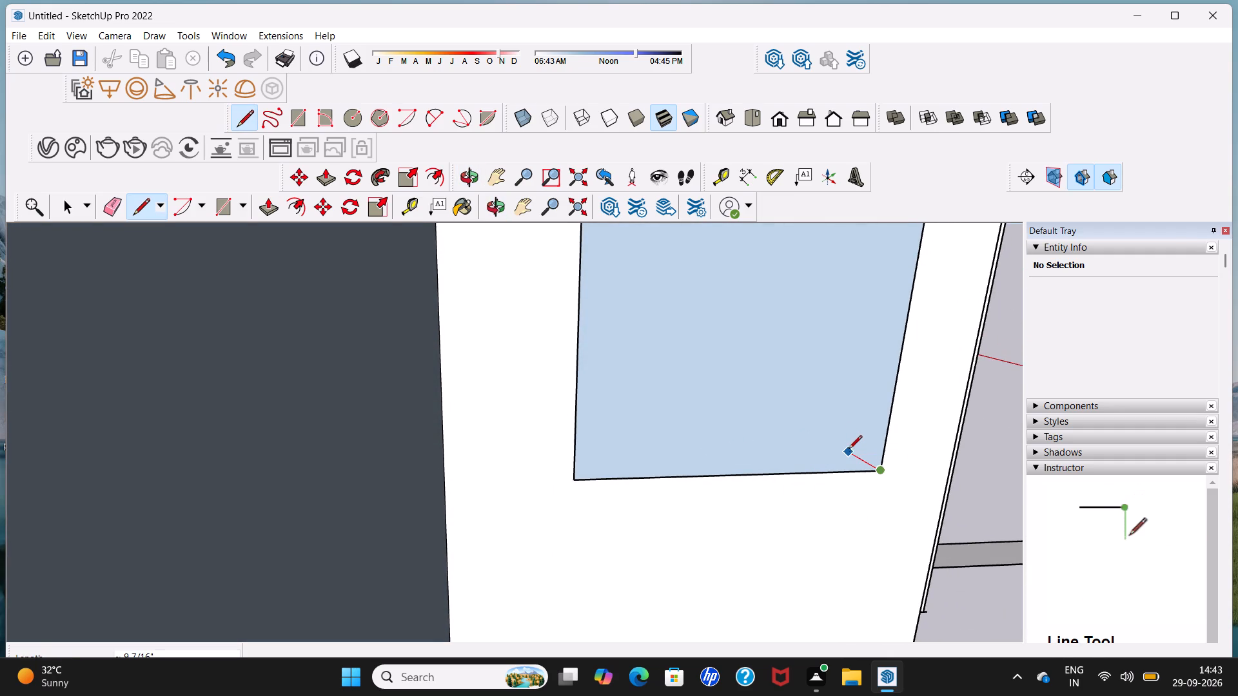
{"action": "left_click", "coordinate": [850, 456]}
Draw edges from that line's end up to the wall's top and back to the opening's near top corner, closing the near jamb.
{"action": "scroll", "coordinate": [841, 378], "scroll_direction": "down", "scroll_amount": 5}
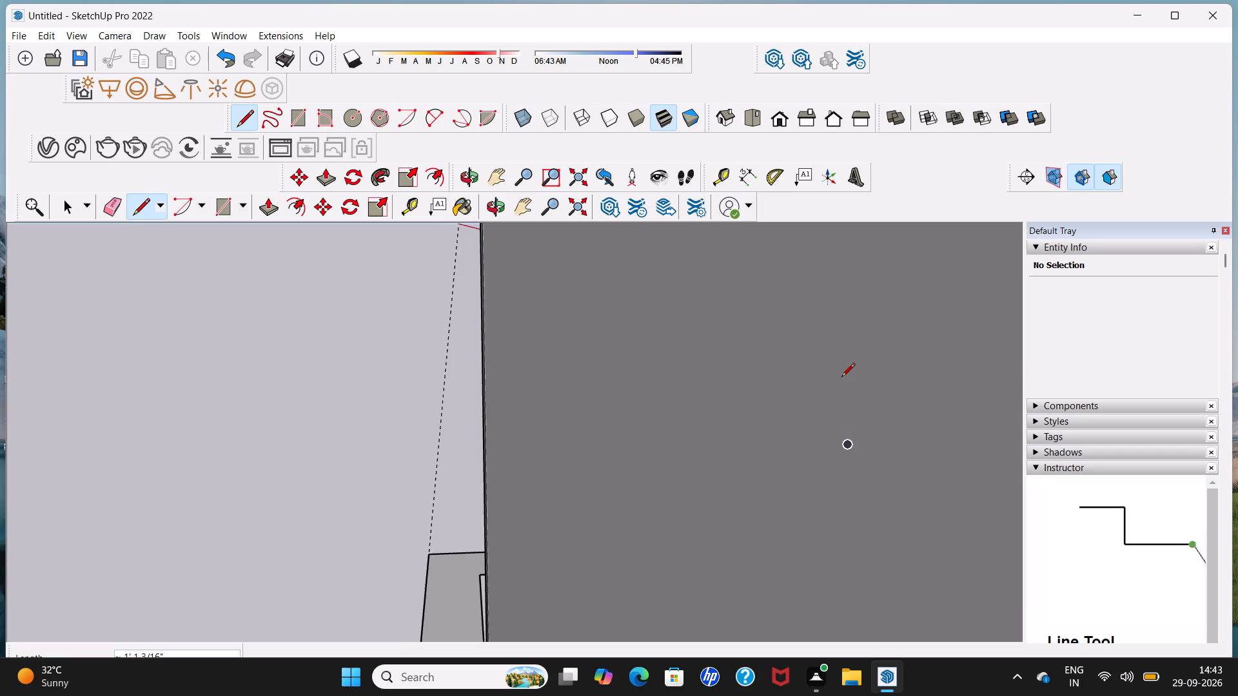
{"action": "scroll", "coordinate": [841, 378], "scroll_direction": "down", "scroll_amount": 1}
{"action": "scroll", "coordinate": [841, 378], "scroll_direction": "down", "scroll_amount": 20}
{"action": "scroll", "coordinate": [841, 378], "scroll_direction": "down", "scroll_amount": 10}
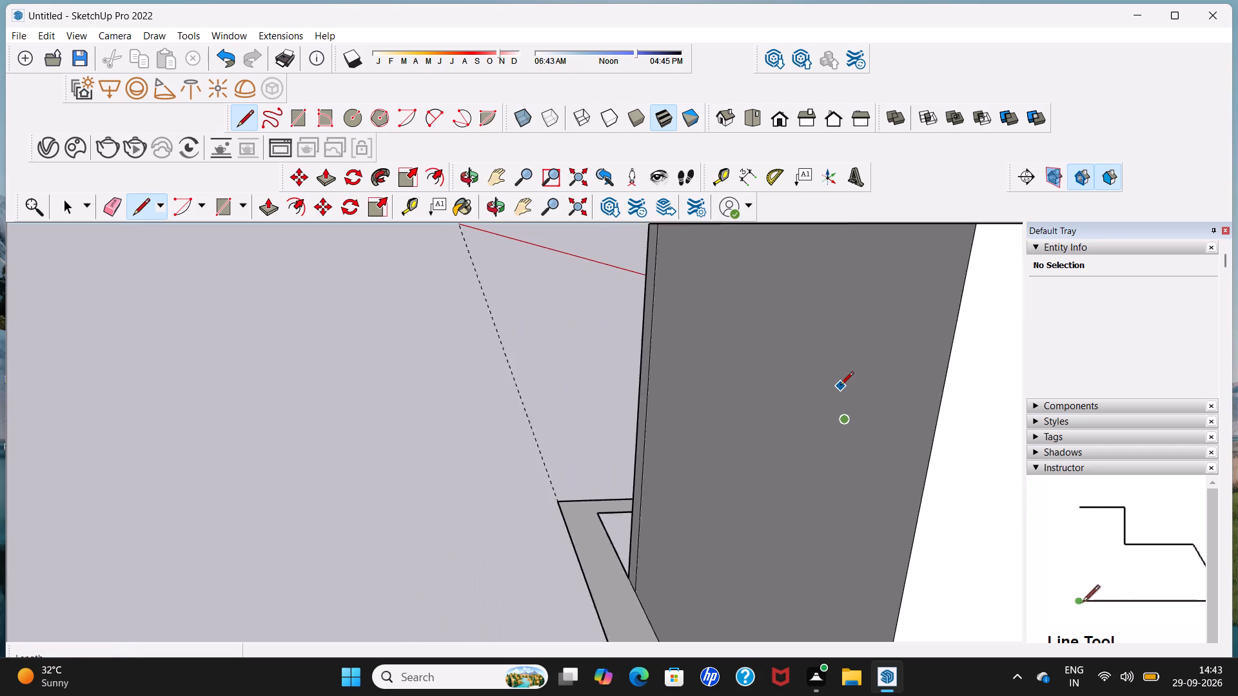
{"action": "scroll", "coordinate": [840, 386], "scroll_direction": "down", "scroll_amount": 20}
{"action": "scroll", "coordinate": [840, 386], "scroll_direction": "down", "scroll_amount": 1}
{"action": "middle_click_drag", "start_coordinate": [841, 387], "coordinate": [424, 407]}
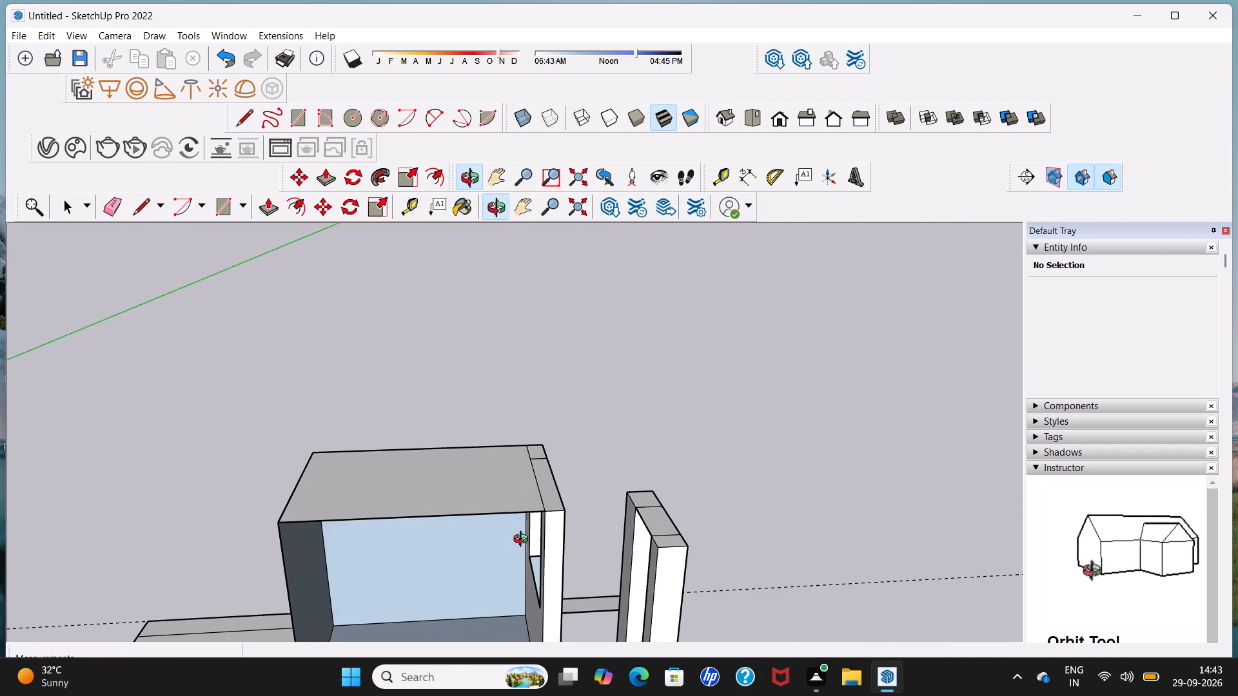
{"action": "middle_click", "coordinate": [509, 549], "text": "shift"}
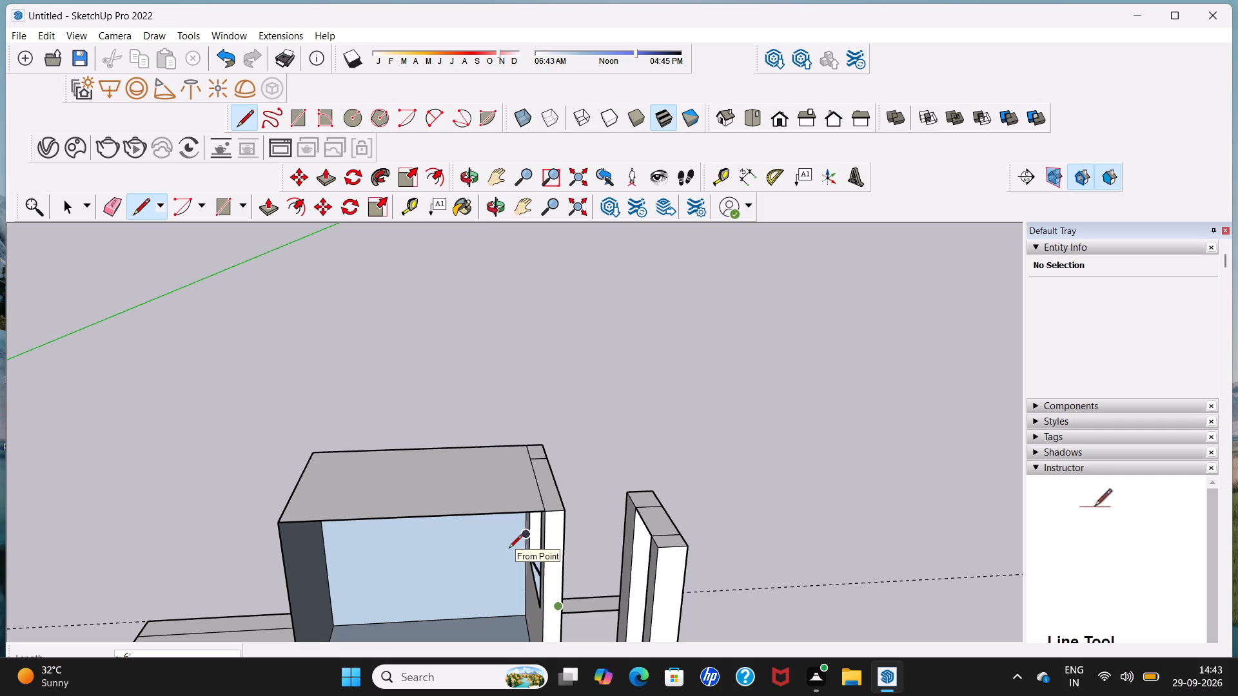
{"action": "middle_click_drag", "start_coordinate": [516, 545], "coordinate": [616, 521]}
{"action": "scroll", "coordinate": [585, 534], "scroll_direction": "up", "scroll_amount": 6}
{"action": "middle_click_drag", "start_coordinate": [553, 557], "coordinate": [693, 483]}
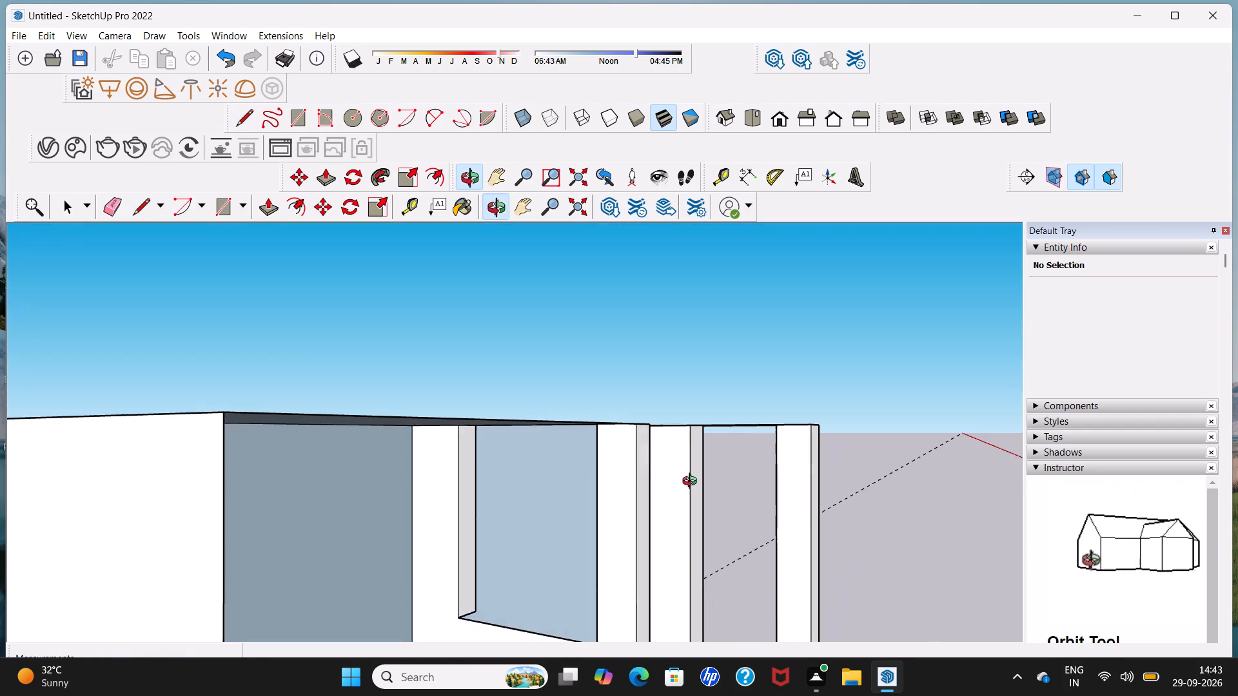
{"action": "middle_click_drag", "start_coordinate": [693, 483], "coordinate": [694, 482]}
{"action": "middle_click_drag", "start_coordinate": [551, 550], "coordinate": [584, 554]}
{"action": "scroll", "coordinate": [584, 554], "scroll_direction": "up", "scroll_amount": 5}
{"action": "middle_click_drag", "start_coordinate": [584, 554], "coordinate": [703, 307]}
{"action": "middle_click_drag", "start_coordinate": [702, 308], "coordinate": [712, 317]}
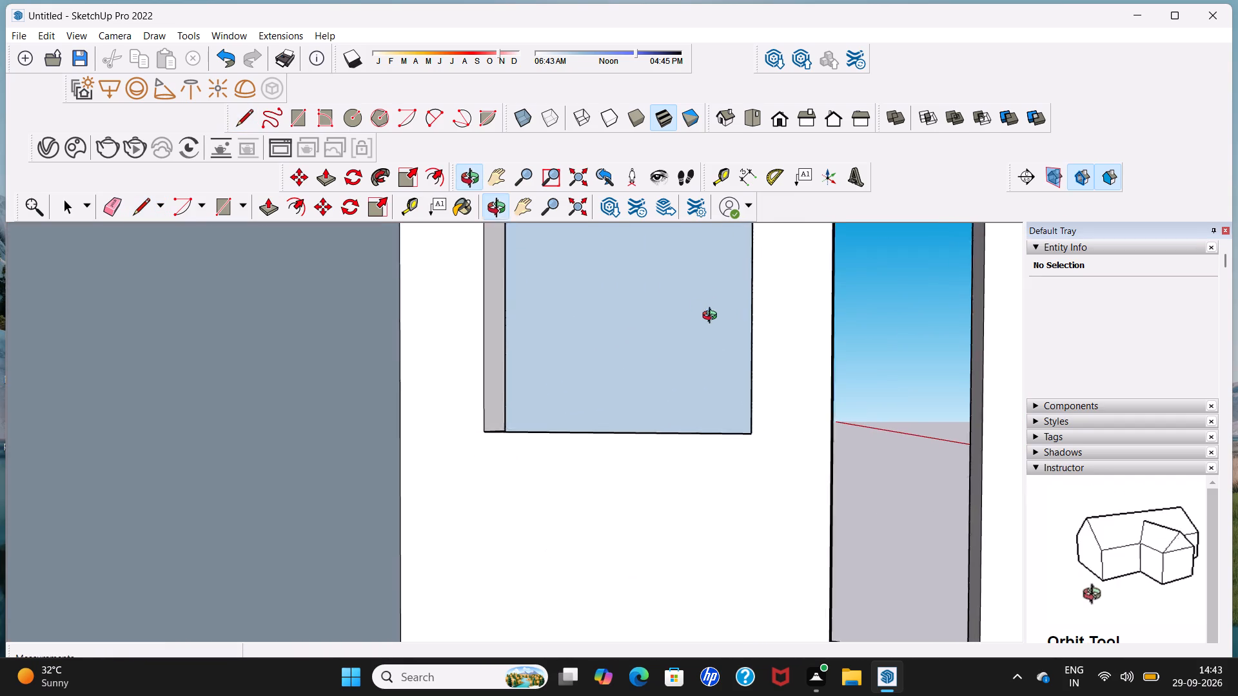
{"action": "middle_click_drag", "start_coordinate": [712, 317], "coordinate": [691, 336]}
{"action": "scroll", "coordinate": [691, 336], "scroll_direction": "up", "scroll_amount": 4}
{"action": "middle_click_drag", "start_coordinate": [691, 336], "coordinate": [691, 337]}
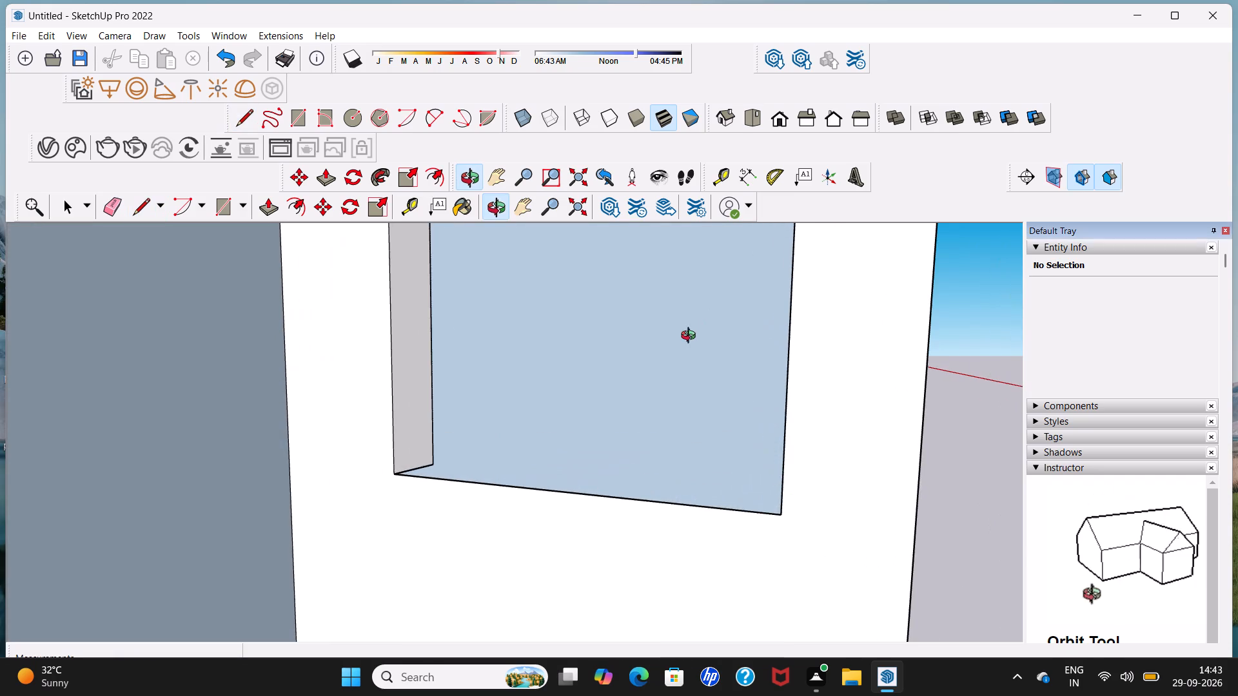
{"action": "middle_click_drag", "start_coordinate": [691, 337], "coordinate": [792, 376]}
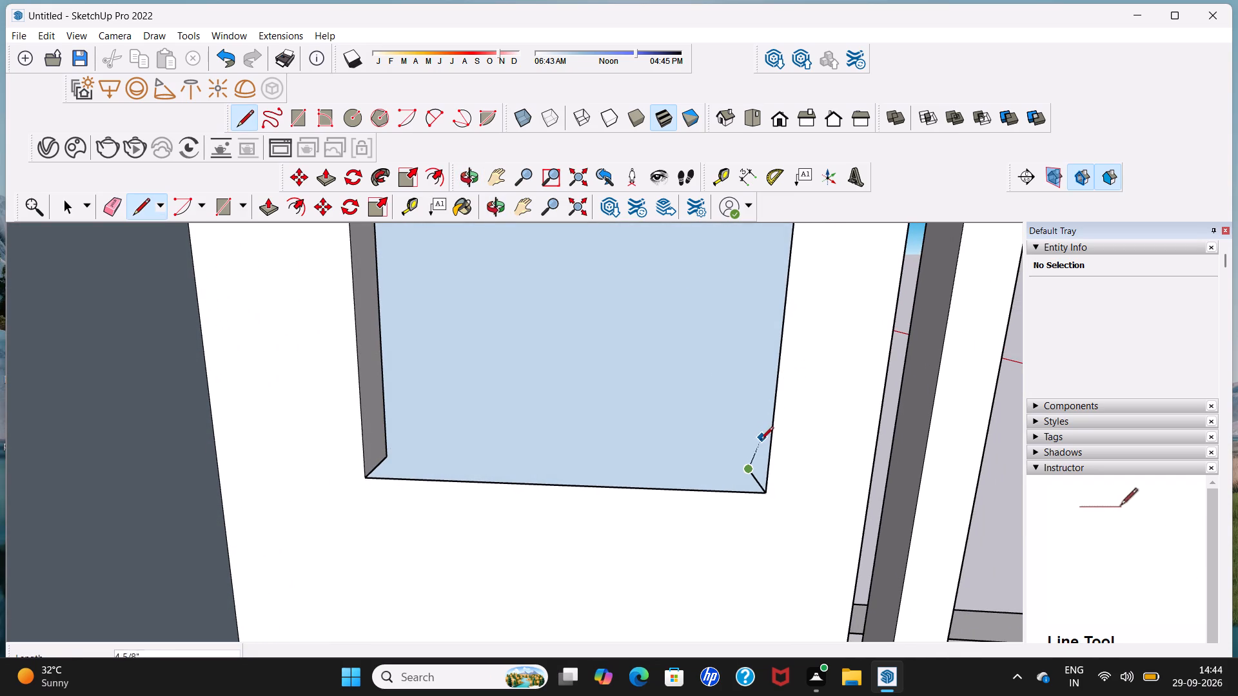
{"action": "scroll", "coordinate": [740, 358], "scroll_direction": "down", "scroll_amount": 3}
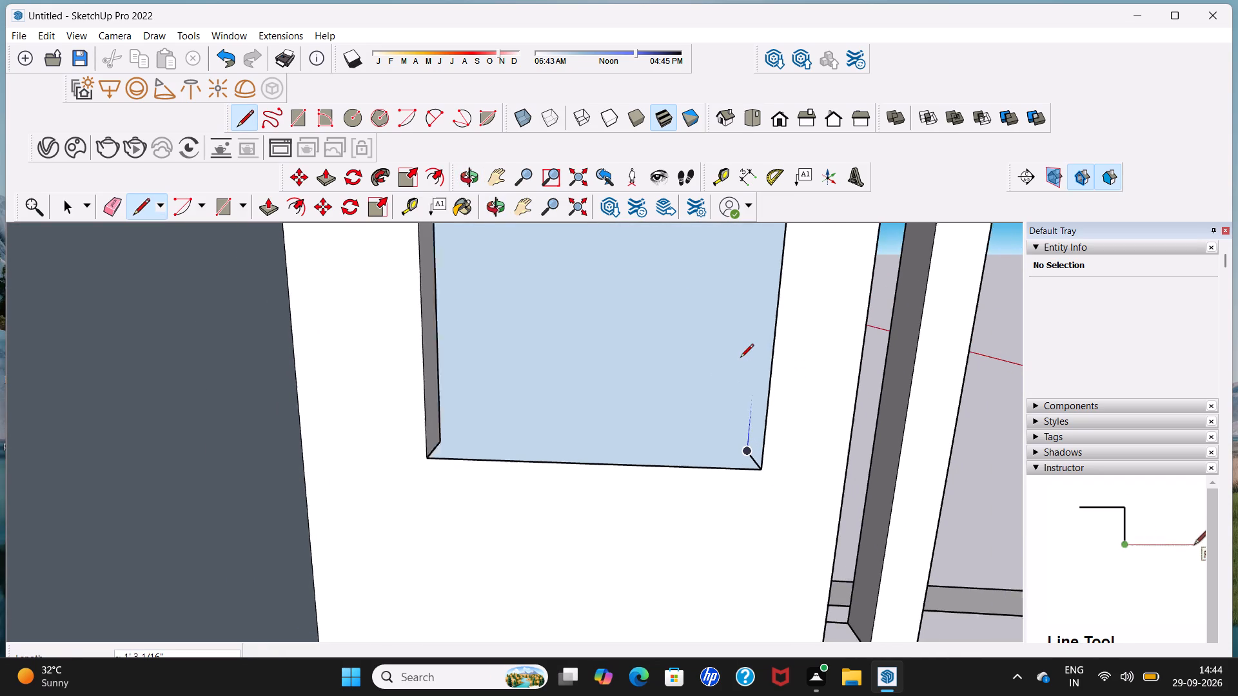
{"action": "middle_click_drag", "start_coordinate": [740, 359], "coordinate": [738, 510], "text": "shift"}
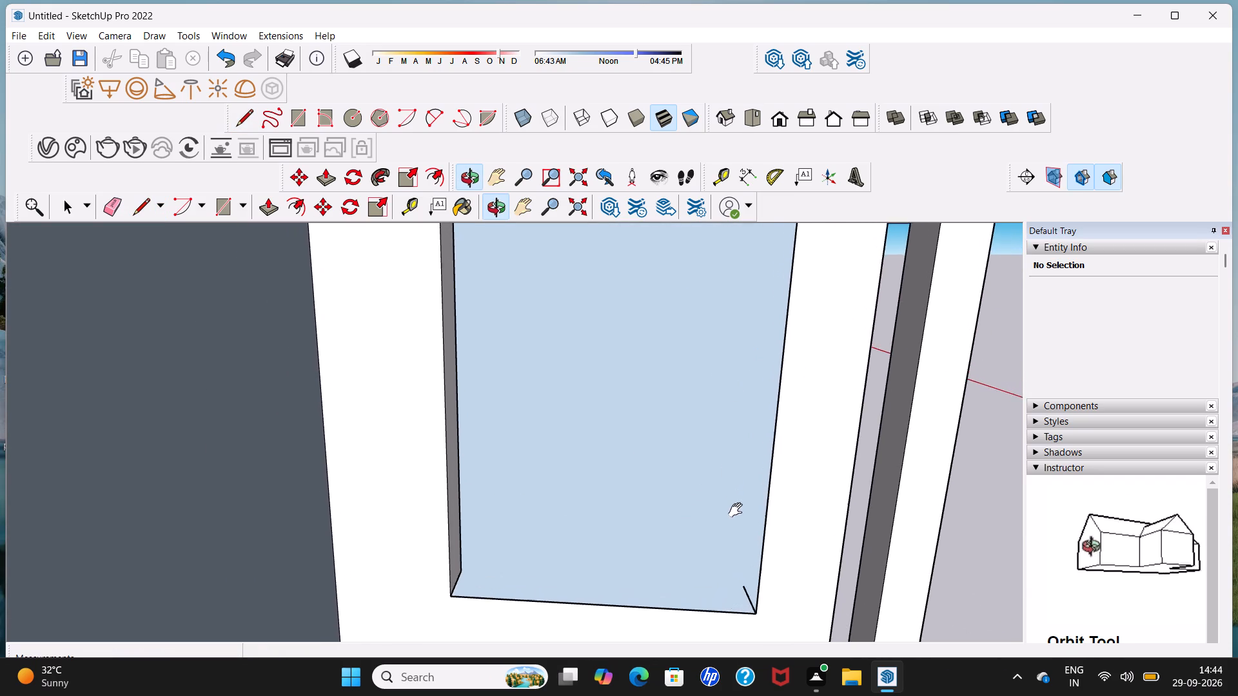
{"action": "middle_click_drag", "start_coordinate": [738, 510], "coordinate": [750, 544], "text": "shift"}
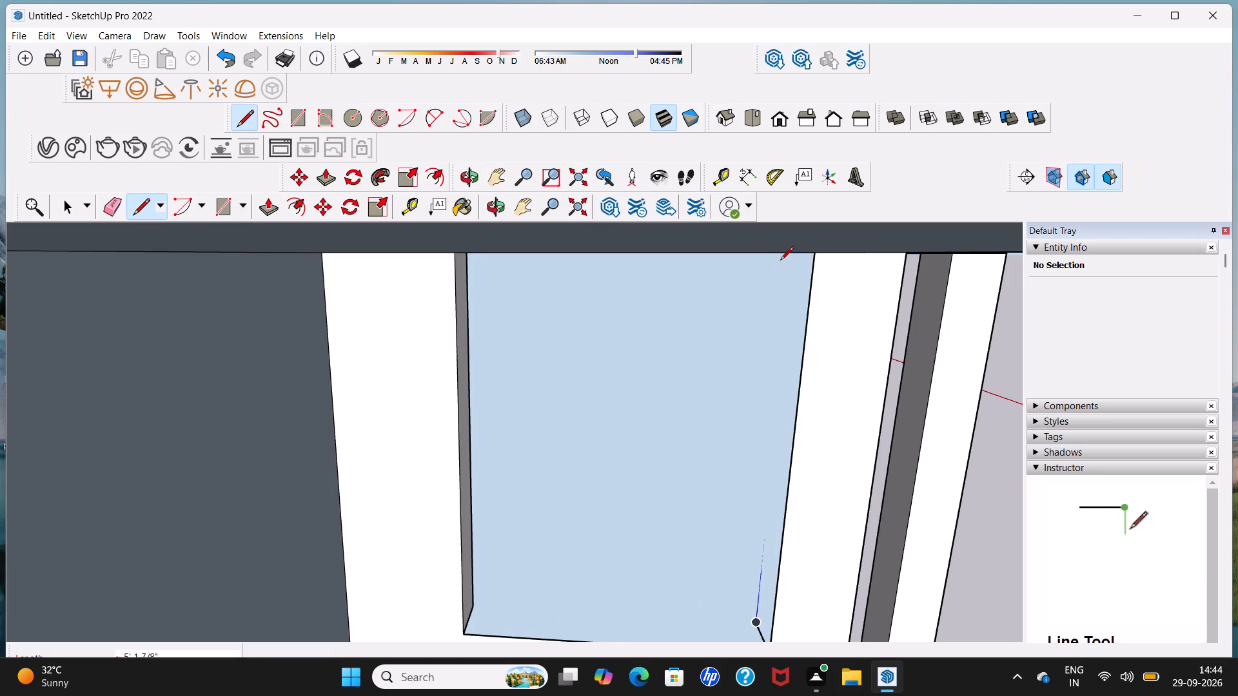
{"action": "left_click", "coordinate": [789, 256]}
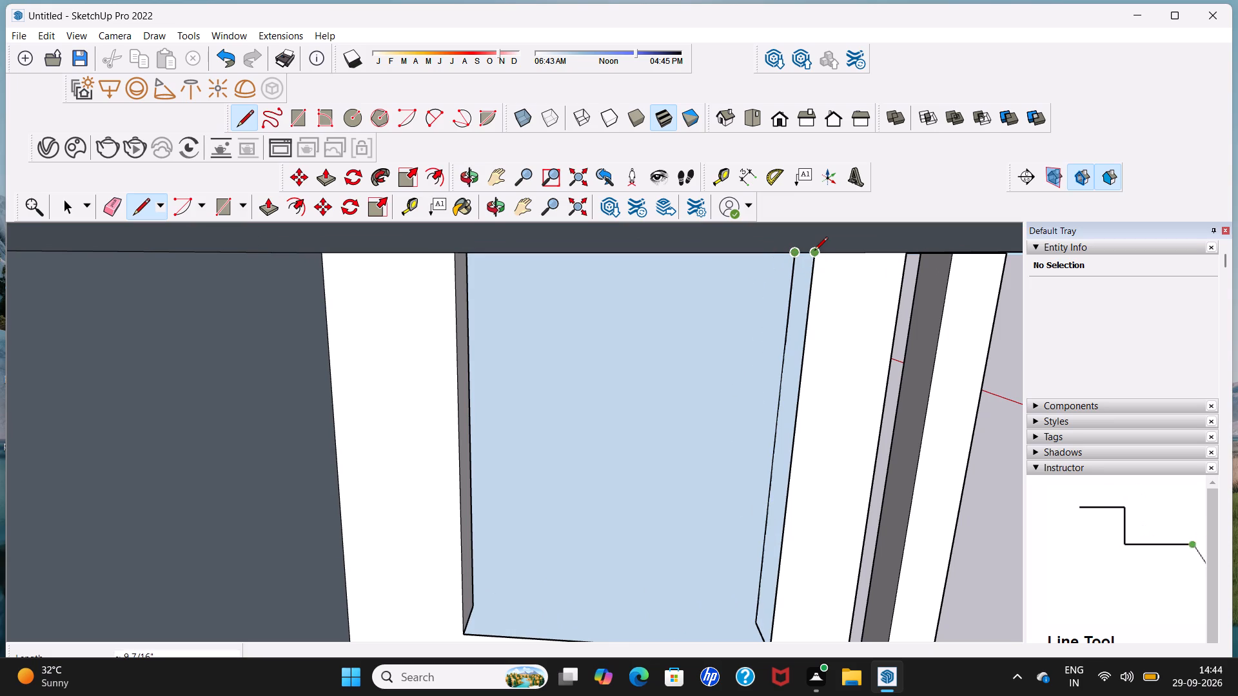
{"action": "left_click", "coordinate": [815, 251]}
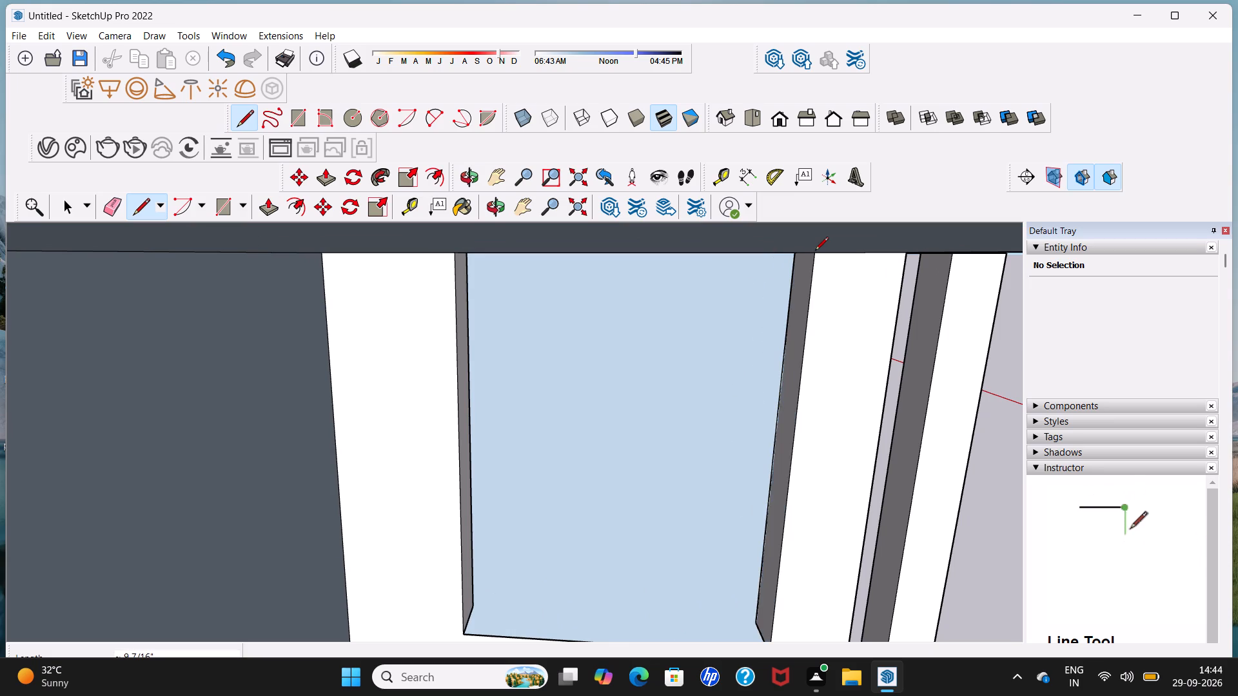
Draw a line about 4' 3" long between the two jambs' outer bottom corners, closing the window sill face.
{"action": "left_click", "coordinate": [473, 606]}
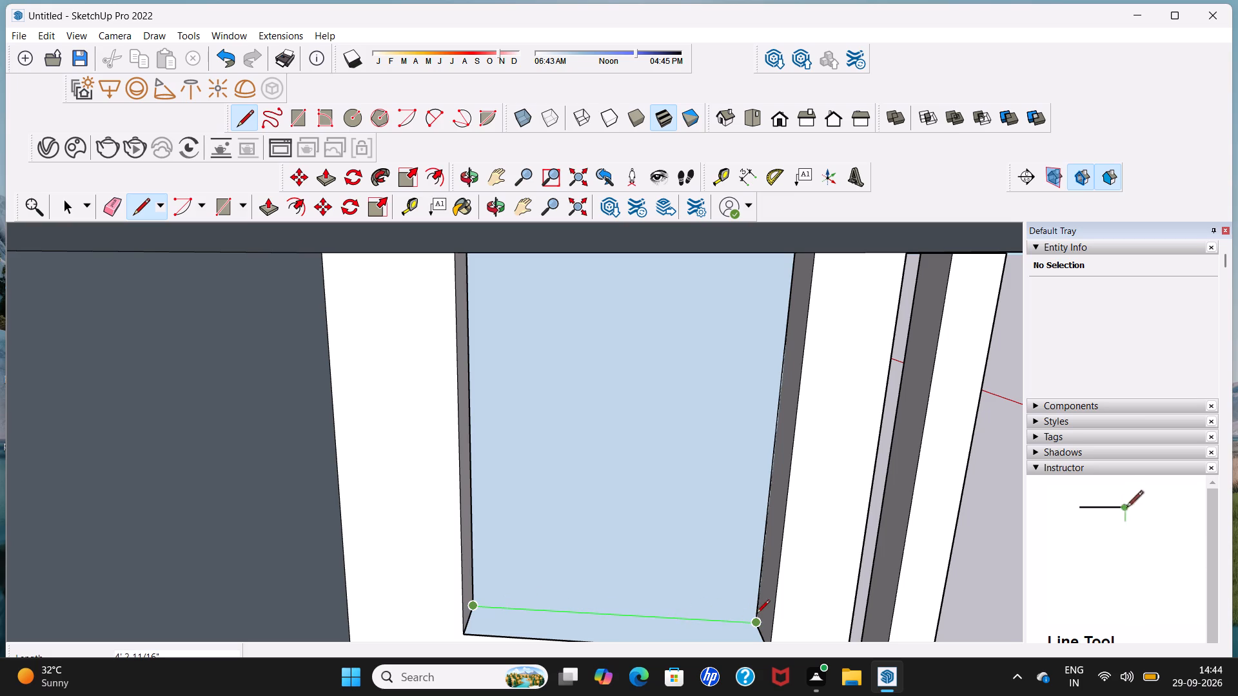
{"action": "left_click", "coordinate": [765, 614]}
Delete the end wall's outer face inside the window opening.
{"action": "key", "text": "space"}
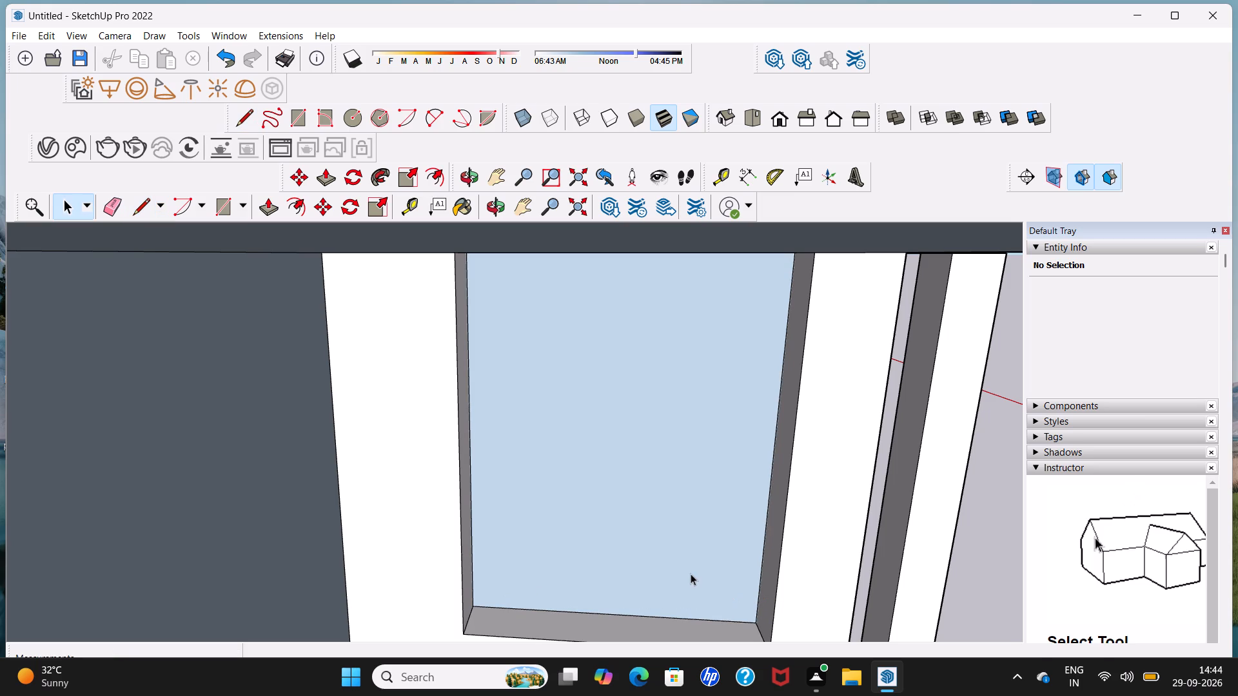
{"action": "left_click", "coordinate": [687, 565]}
{"action": "key", "text": "Delete"}
Examine the end wall's window opening and the whole plan from several angles.
{"action": "scroll", "coordinate": [687, 565], "scroll_direction": "down", "scroll_amount": 7}
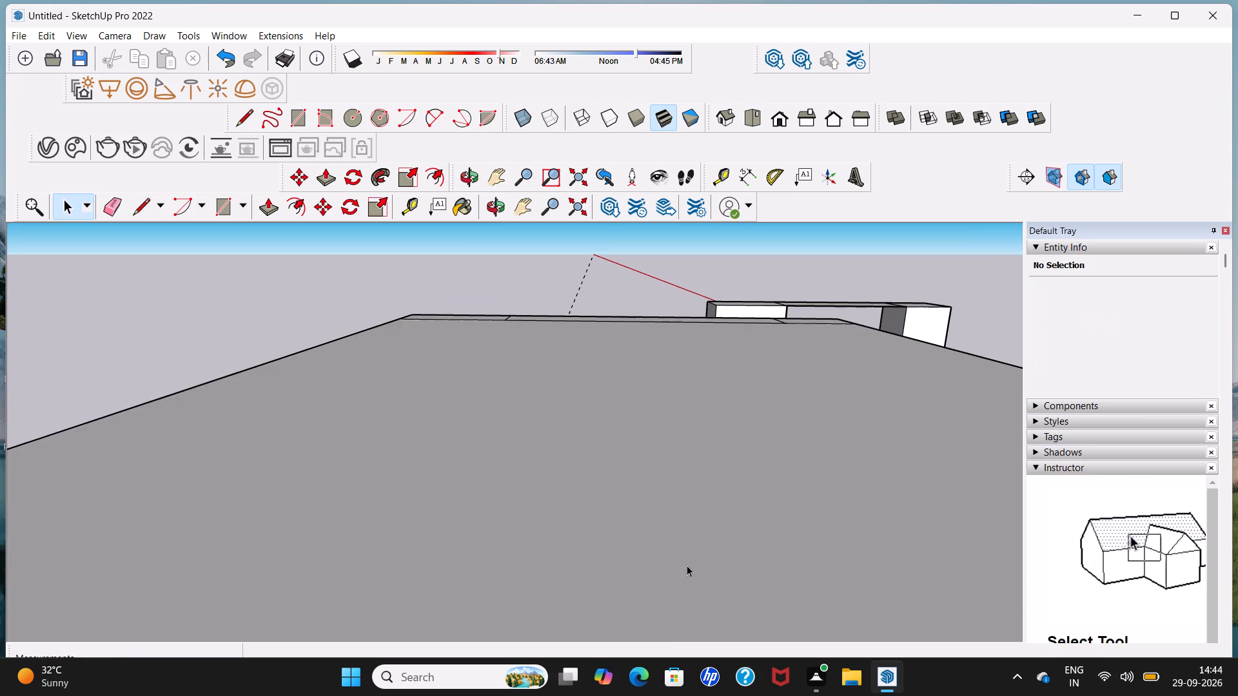
{"action": "scroll", "coordinate": [805, 513], "scroll_direction": "down", "scroll_amount": 20}
{"action": "scroll", "coordinate": [805, 531], "scroll_direction": "down", "scroll_amount": 5}
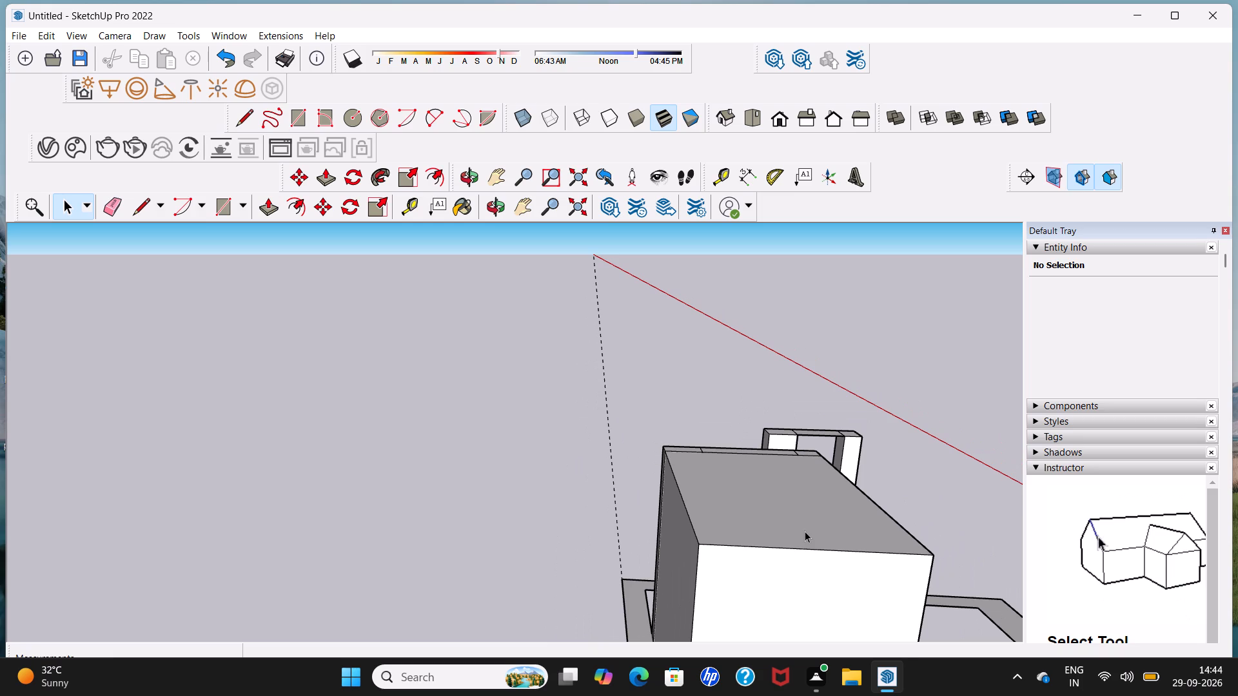
{"action": "scroll", "coordinate": [805, 531], "scroll_direction": "down", "scroll_amount": 11}
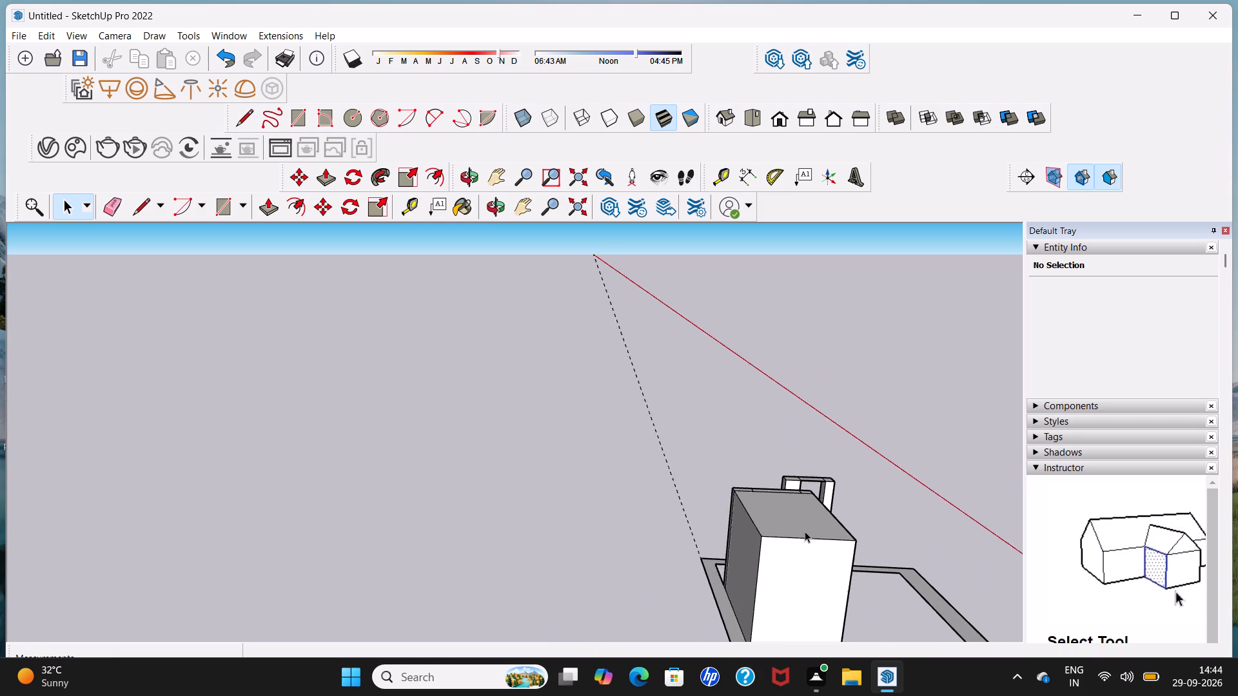
{"action": "middle_click_drag", "start_coordinate": [805, 531], "coordinate": [477, 528]}
{"action": "scroll", "coordinate": [477, 528], "scroll_direction": "down", "scroll_amount": 4}
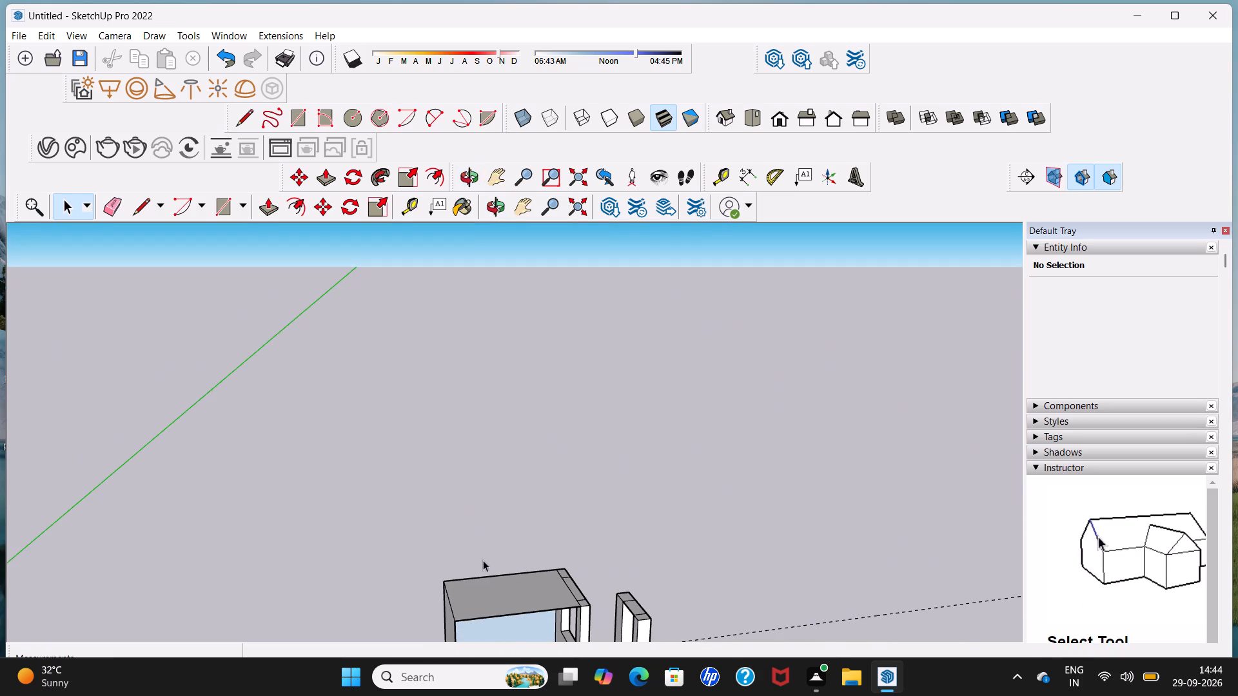
{"action": "middle_click_drag", "start_coordinate": [482, 568], "coordinate": [527, 327]}
{"action": "middle_click_drag", "start_coordinate": [591, 412], "coordinate": [455, 416]}
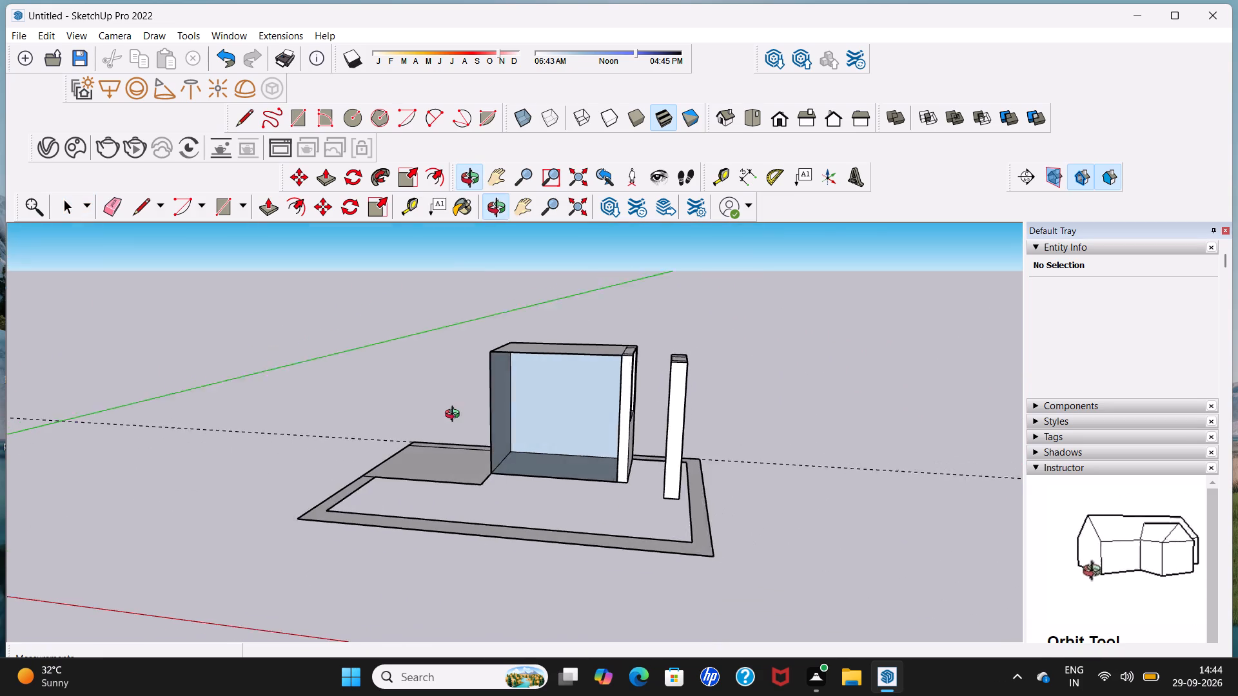
{"action": "middle_click_drag", "start_coordinate": [455, 416], "coordinate": [433, 416]}
{"action": "scroll", "coordinate": [553, 380], "scroll_direction": "up", "scroll_amount": 4}
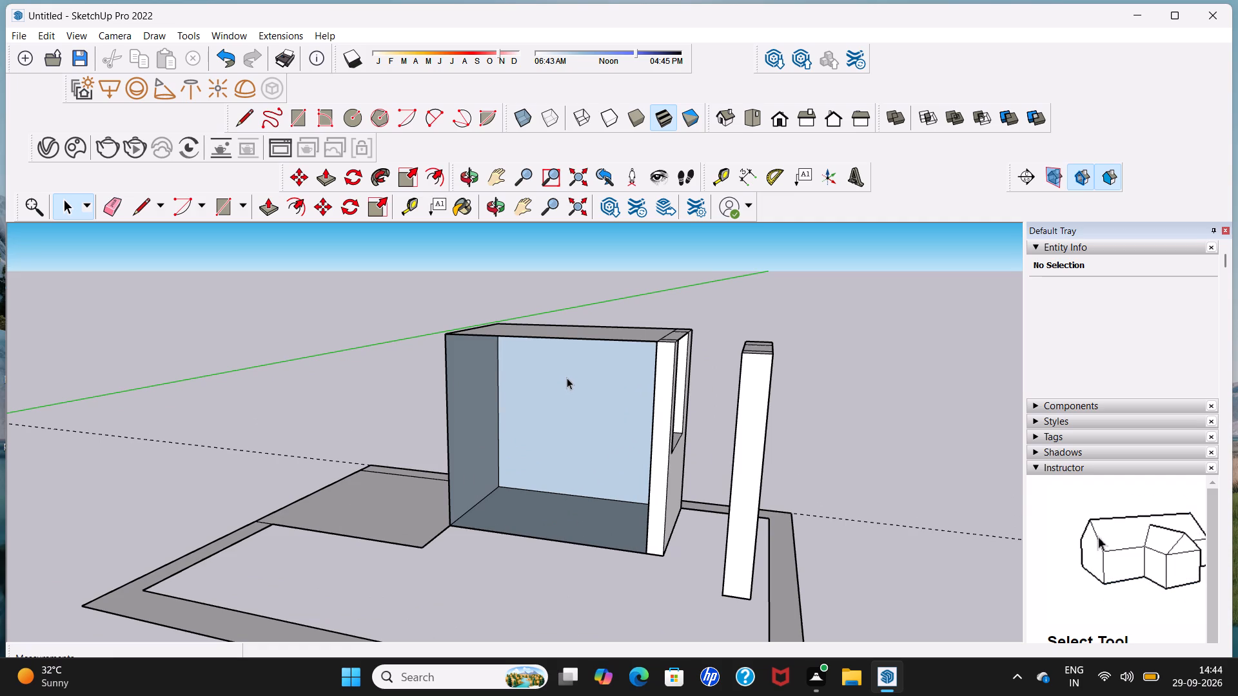
Draw a 10' vertical line from the bottom edge to the top edge of the large room's open front, near its middle.
{"action": "scroll", "coordinate": [567, 378], "scroll_direction": "down", "scroll_amount": 3}
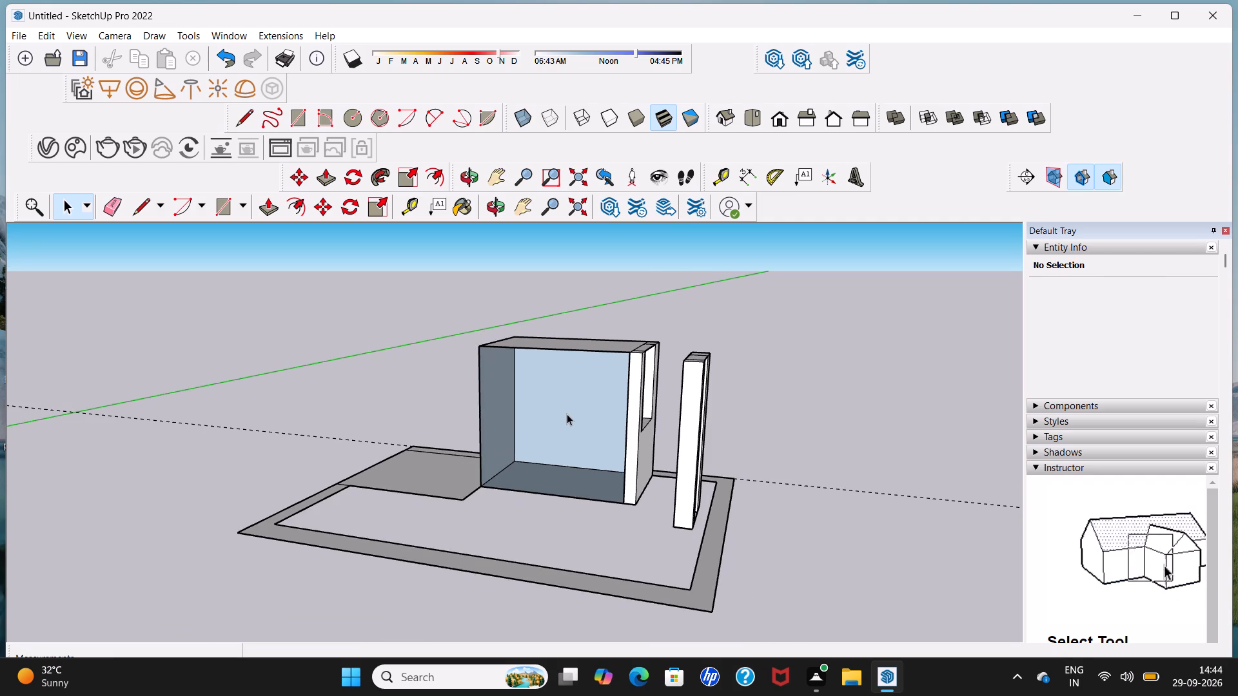
{"action": "middle_click_drag", "start_coordinate": [567, 414], "coordinate": [613, 382]}
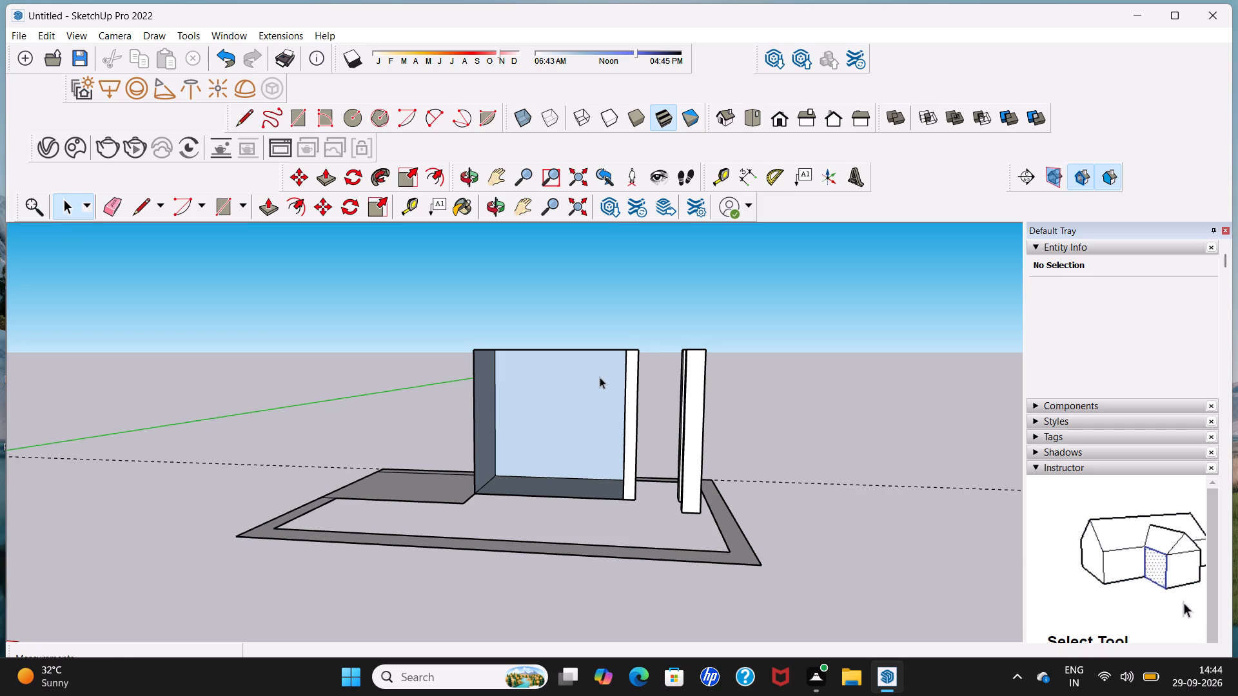
{"action": "scroll", "coordinate": [600, 377], "scroll_direction": "down", "scroll_amount": 1}
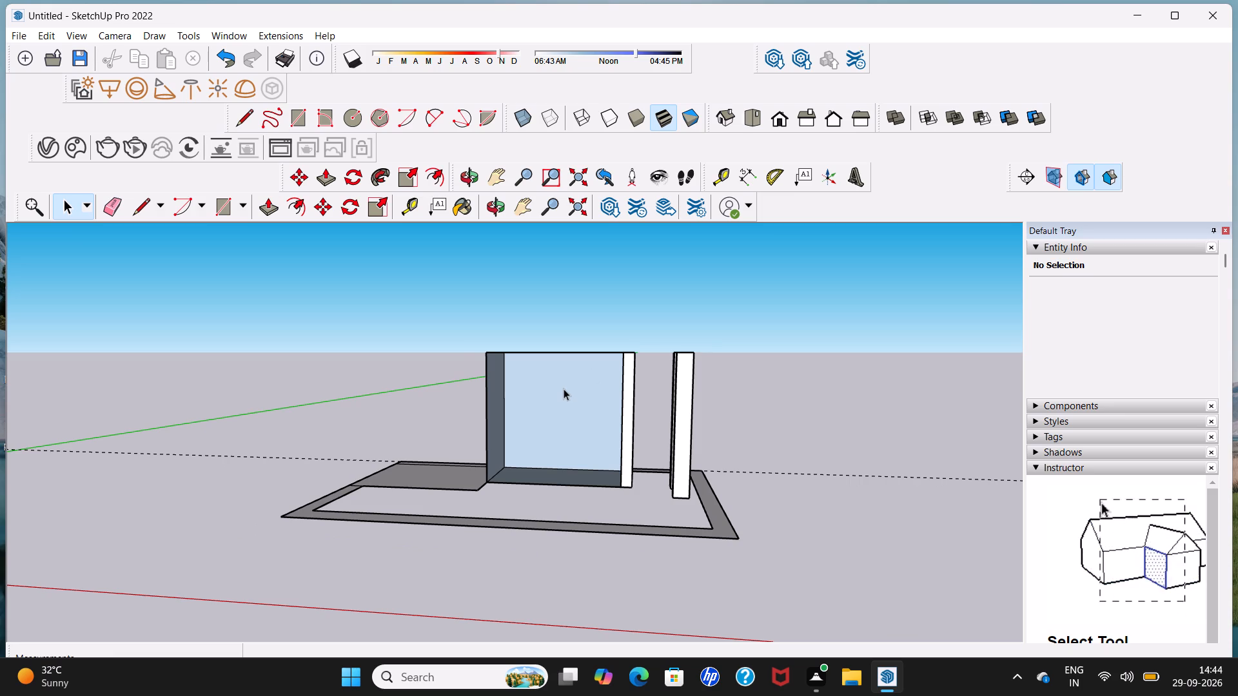
{"action": "middle_click_drag", "start_coordinate": [564, 389], "coordinate": [435, 383]}
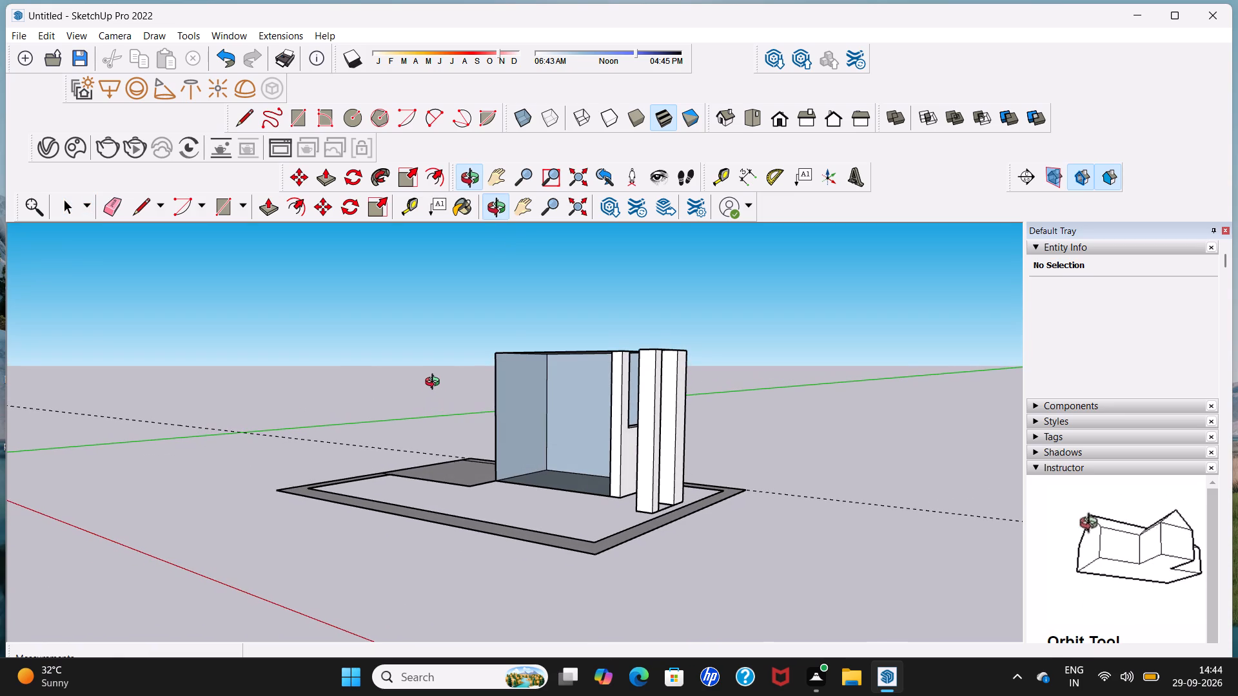
{"action": "middle_click_drag", "start_coordinate": [435, 383], "coordinate": [511, 383]}
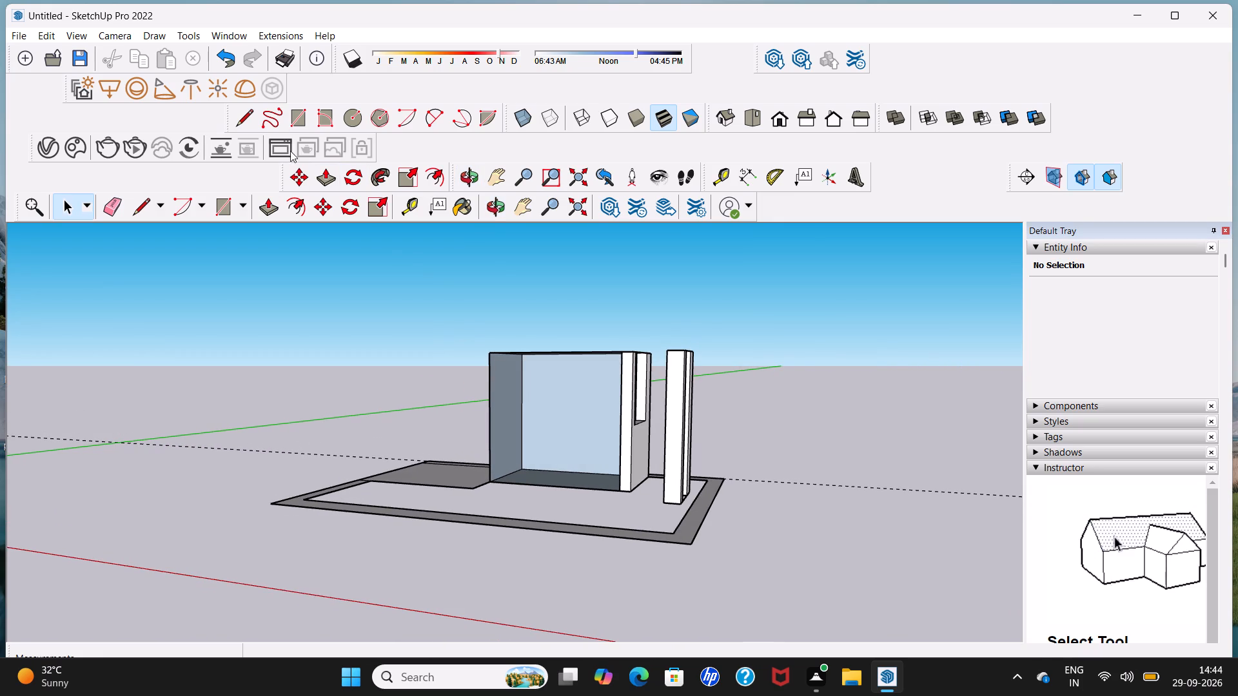
{"action": "left_click", "coordinate": [241, 126]}
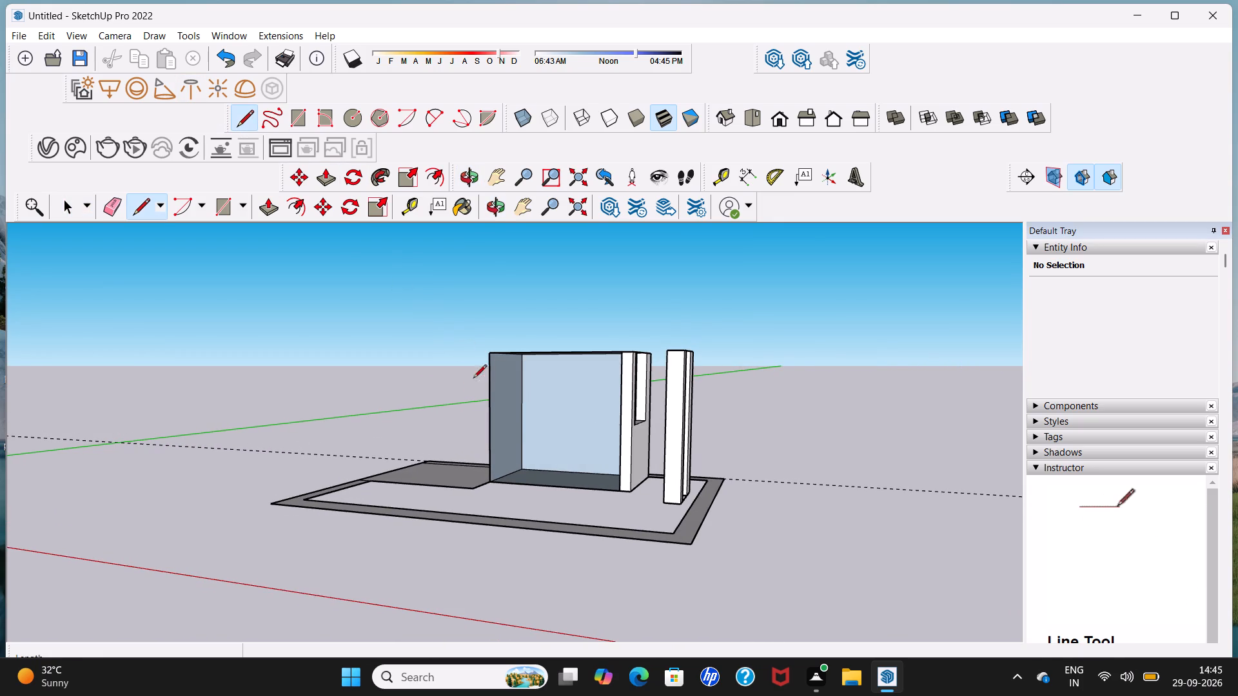
{"action": "middle_click_drag", "start_coordinate": [513, 436], "coordinate": [531, 346]}
{"action": "middle_click_drag", "start_coordinate": [539, 374], "coordinate": [540, 478]}
{"action": "scroll", "coordinate": [540, 478], "scroll_direction": "up", "scroll_amount": 1}
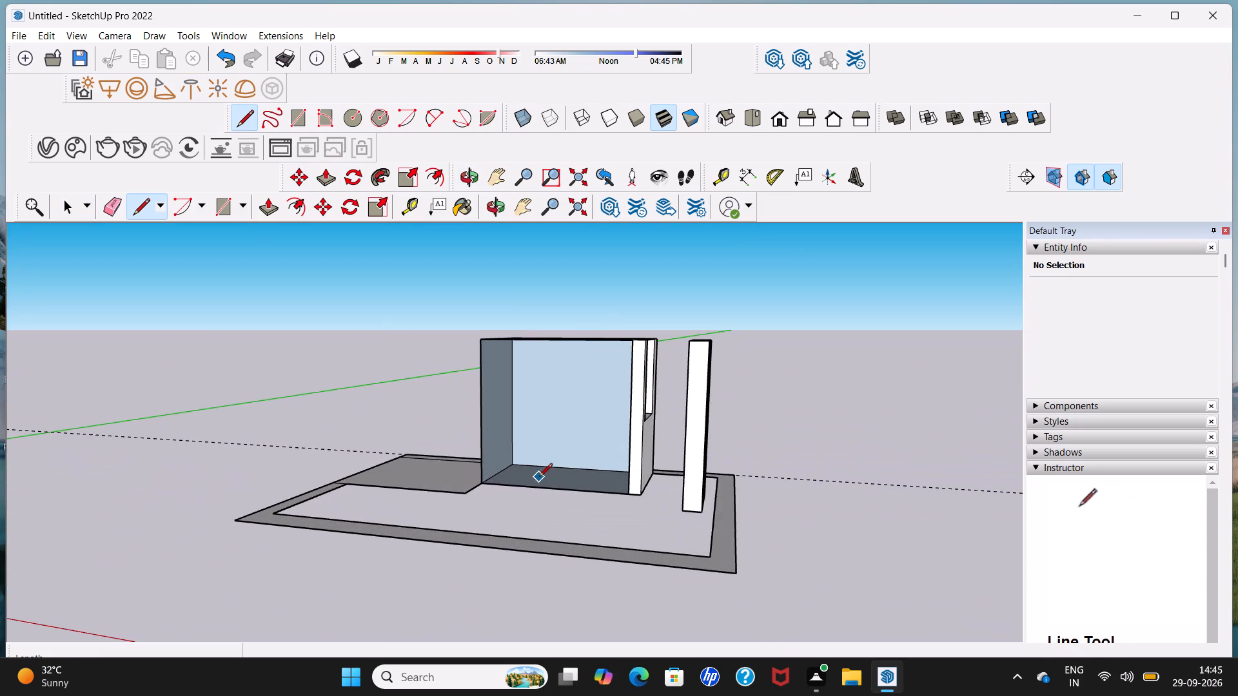
{"action": "scroll", "coordinate": [538, 477], "scroll_direction": "up", "scroll_amount": 1}
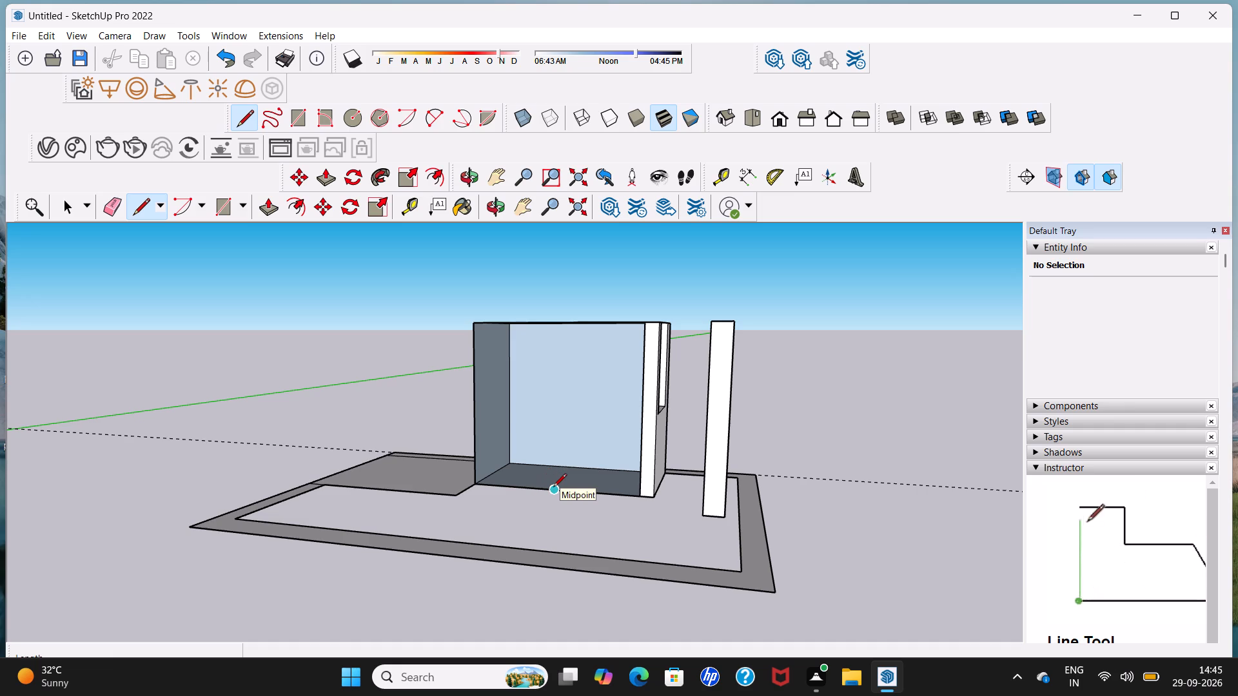
{"action": "scroll", "coordinate": [553, 488], "scroll_direction": "up", "scroll_amount": 6}
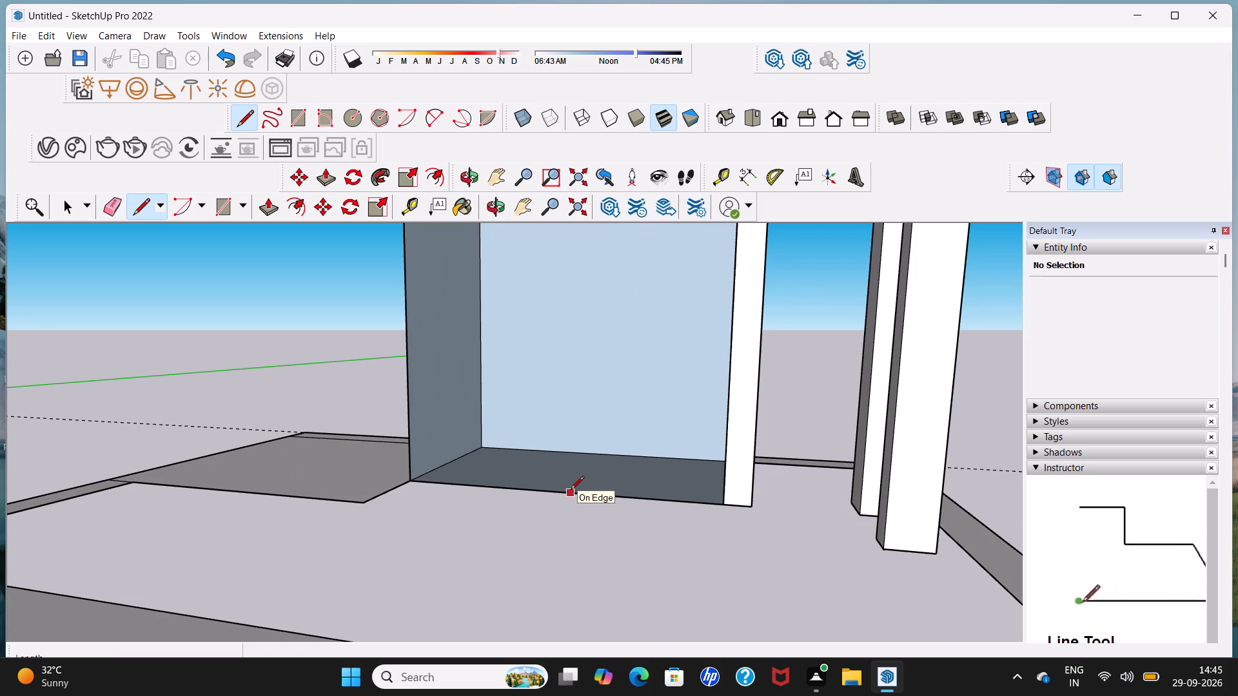
{"action": "left_click", "coordinate": [567, 490]}
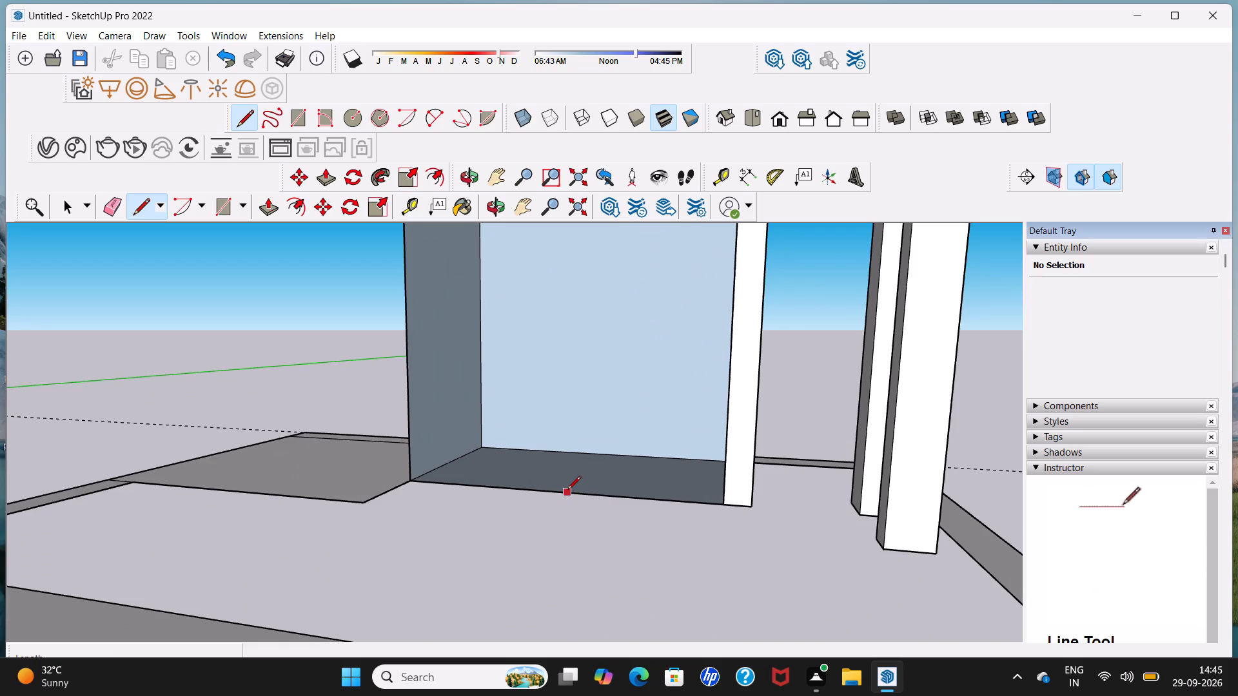
{"action": "scroll", "coordinate": [564, 418], "scroll_direction": "down", "scroll_amount": 6}
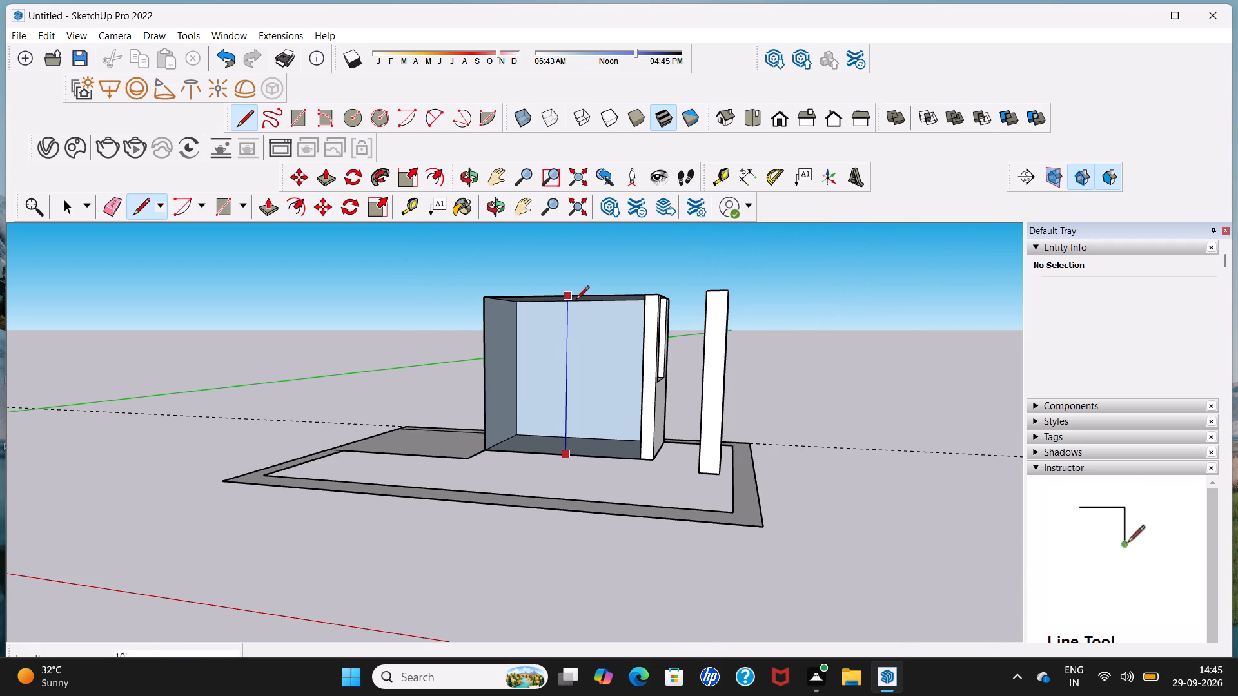
{"action": "left_click", "coordinate": [576, 297]}
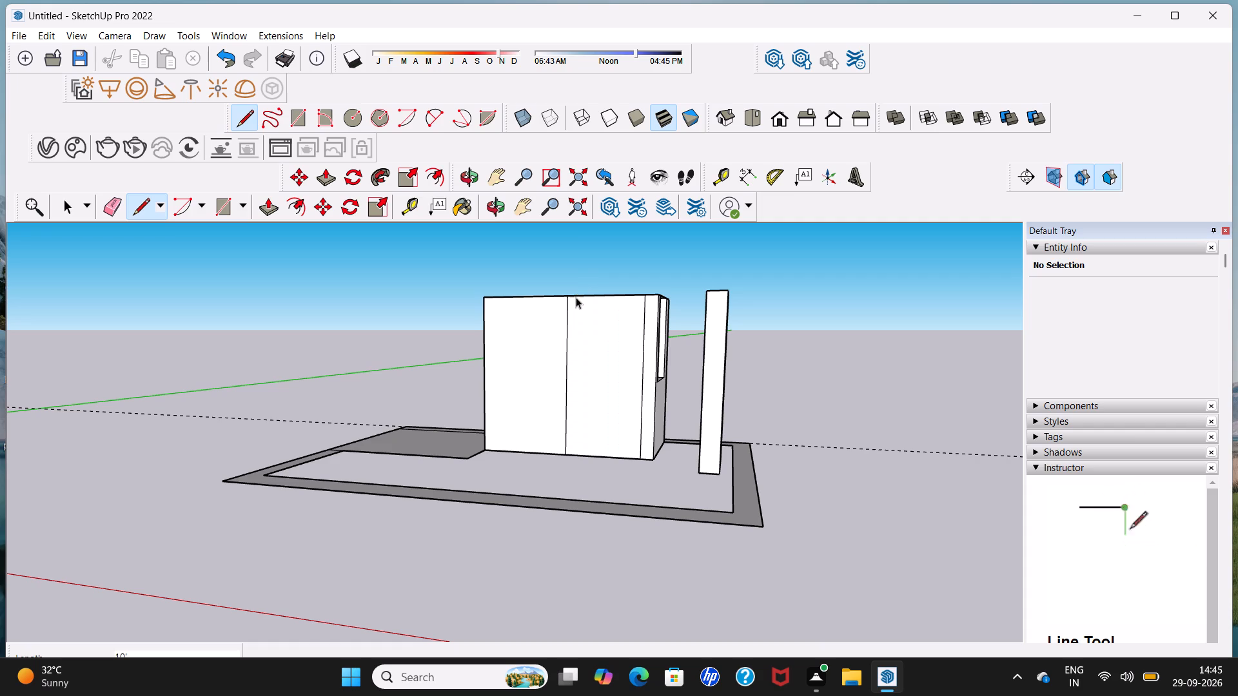
Delete the front face between the new vertical line and the end wall, leaving that half open.
{"action": "key", "text": "space"}
{"action": "left_click", "coordinate": [605, 349]}
{"action": "key", "text": "Delete"}
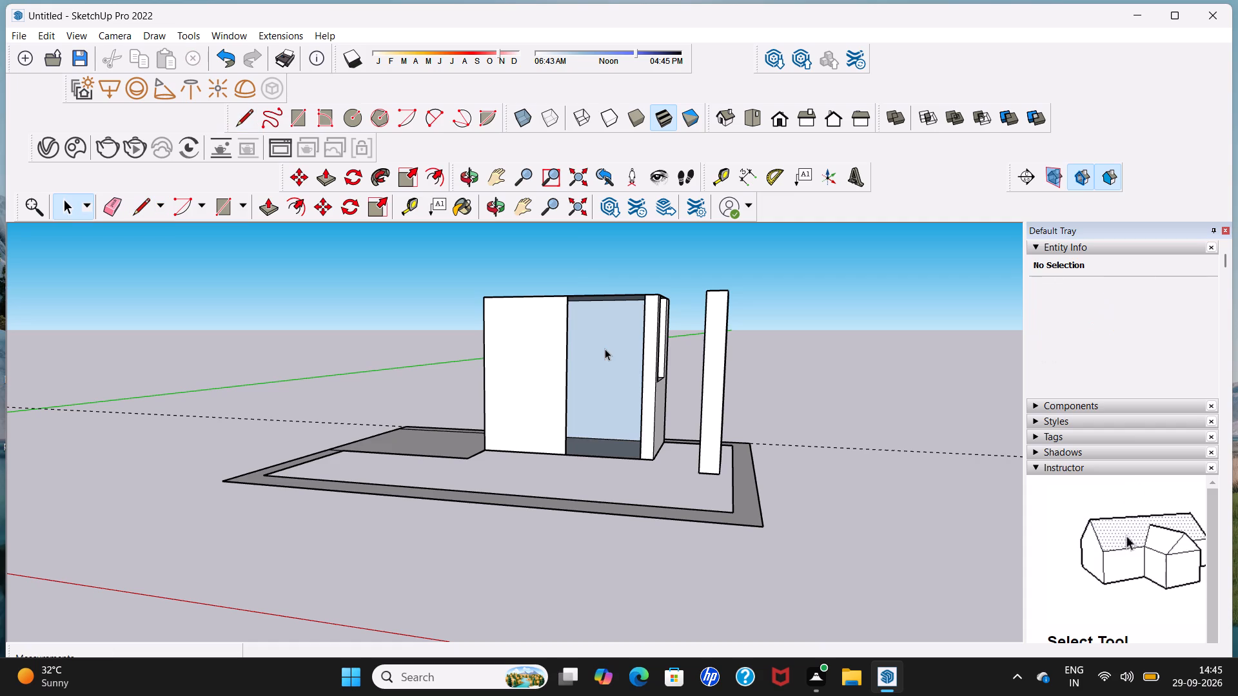
Draw a line about 6' 11" long across the floor from the vertical line's foot to the back wall.
{"action": "middle_click_drag", "start_coordinate": [605, 349], "coordinate": [566, 327]}
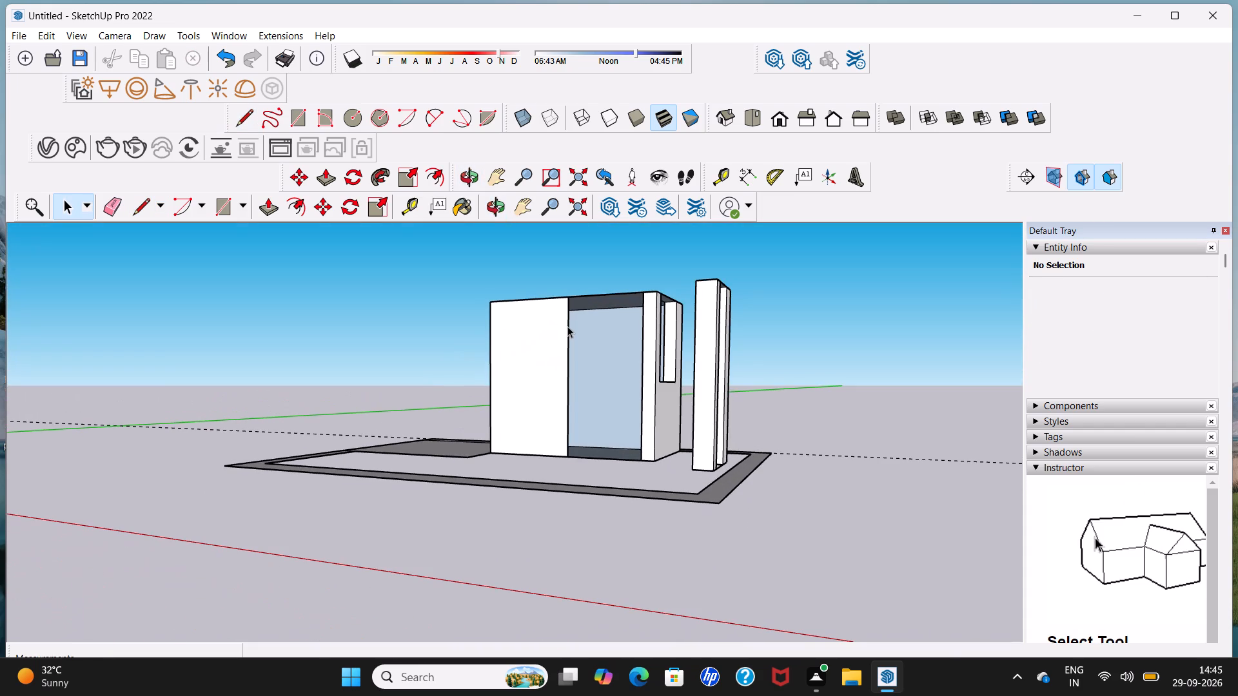
{"action": "left_click", "coordinate": [252, 117]}
{"action": "middle_click_drag", "start_coordinate": [618, 314], "coordinate": [617, 313]}
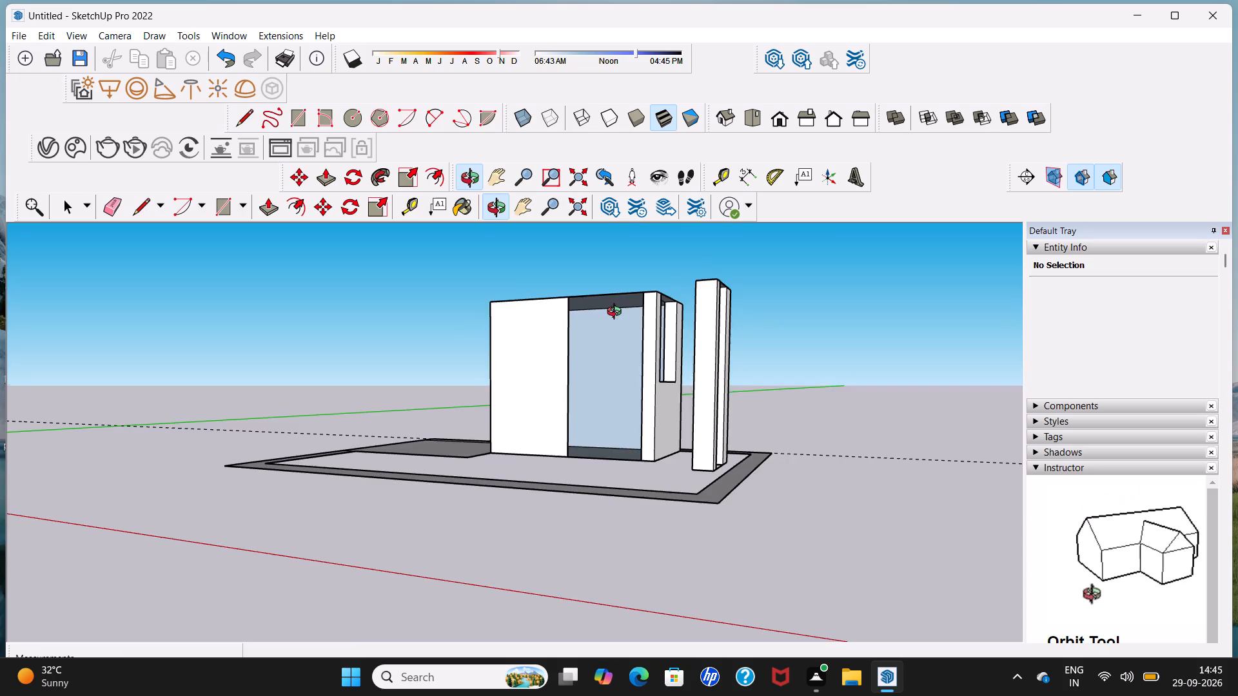
{"action": "middle_click_drag", "start_coordinate": [617, 313], "coordinate": [598, 354]}
{"action": "scroll", "coordinate": [597, 354], "scroll_direction": "up", "scroll_amount": 3}
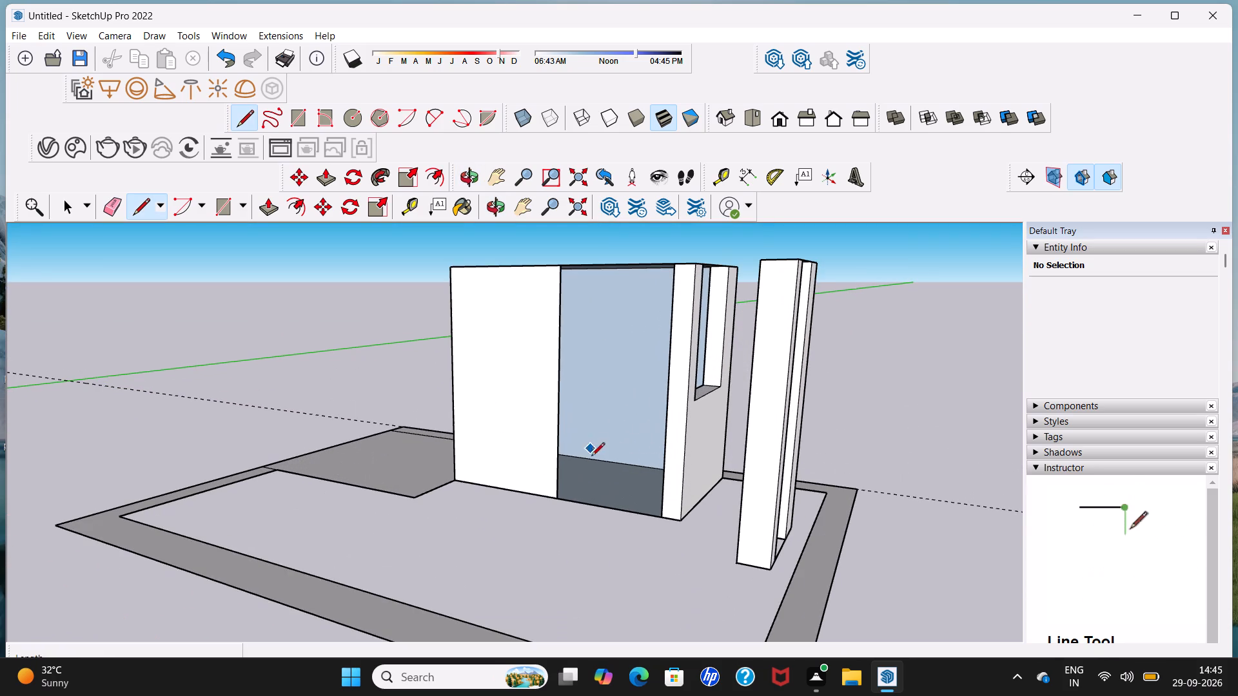
{"action": "left_click", "coordinate": [558, 499]}
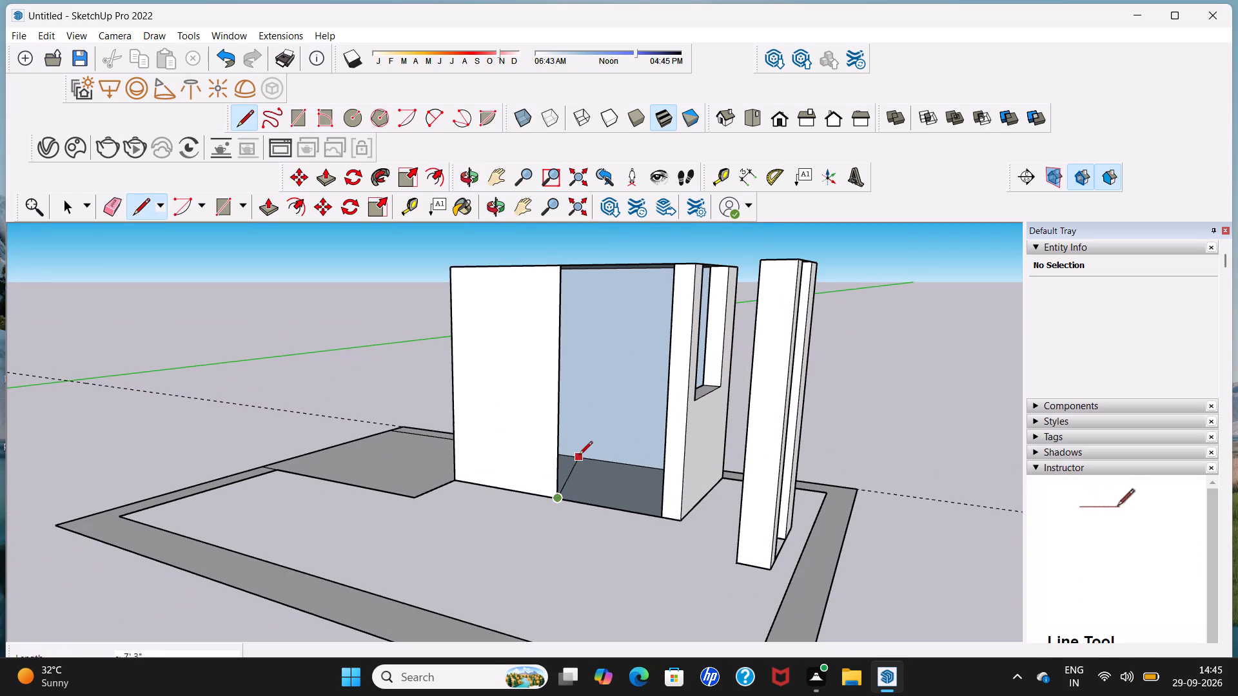
{"action": "left_click", "coordinate": [618, 464]}
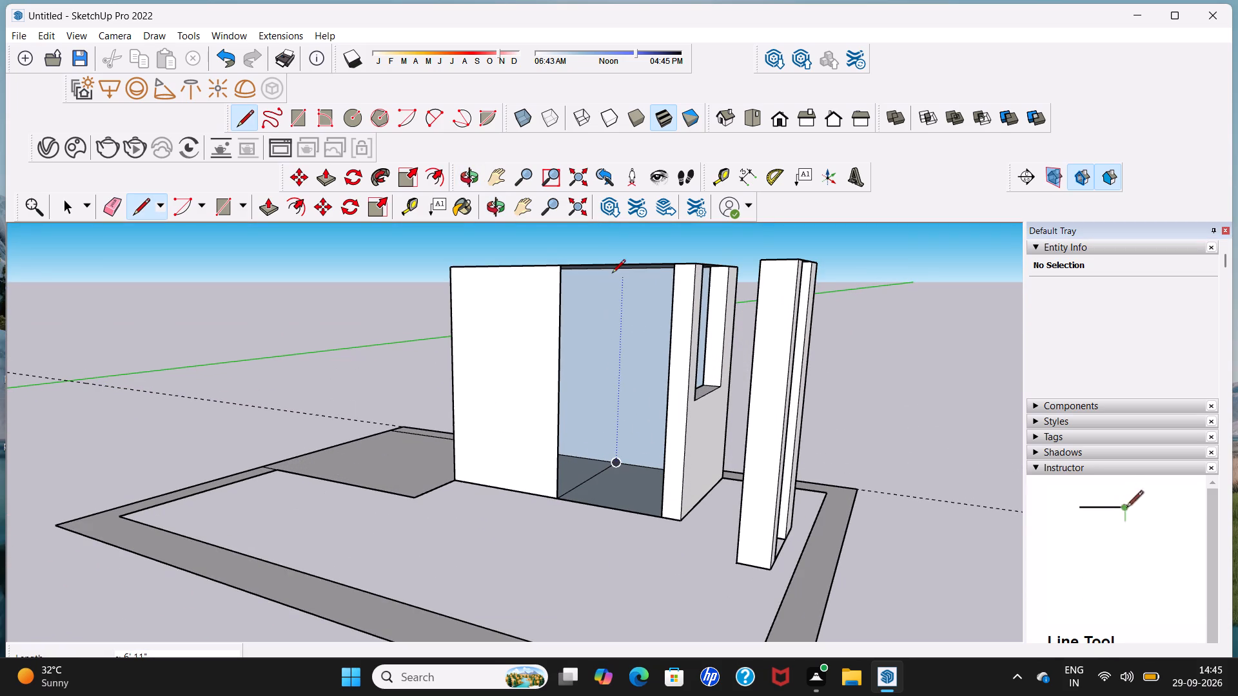
Draw a vertical line on the back wall and a top line about 6' 11" long to the front, closing the partition face.
{"action": "middle_click_drag", "start_coordinate": [612, 284], "coordinate": [631, 250]}
{"action": "scroll", "coordinate": [614, 284], "scroll_direction": "up", "scroll_amount": 4}
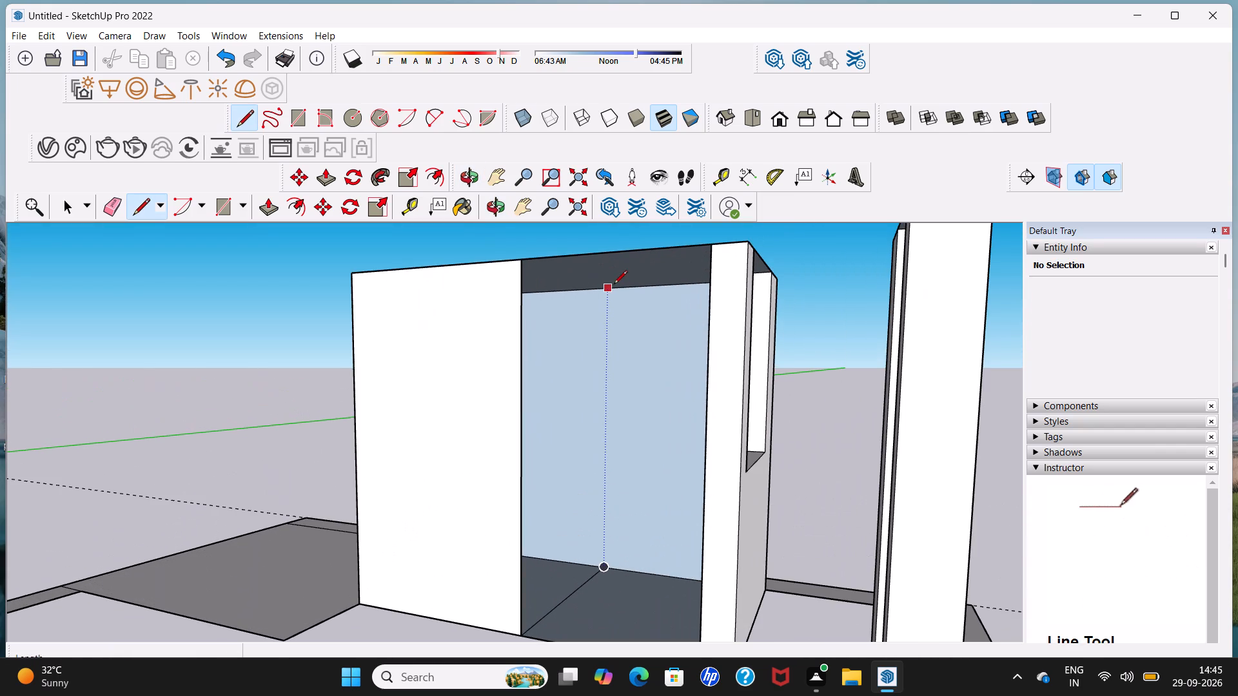
{"action": "left_click", "coordinate": [609, 291]}
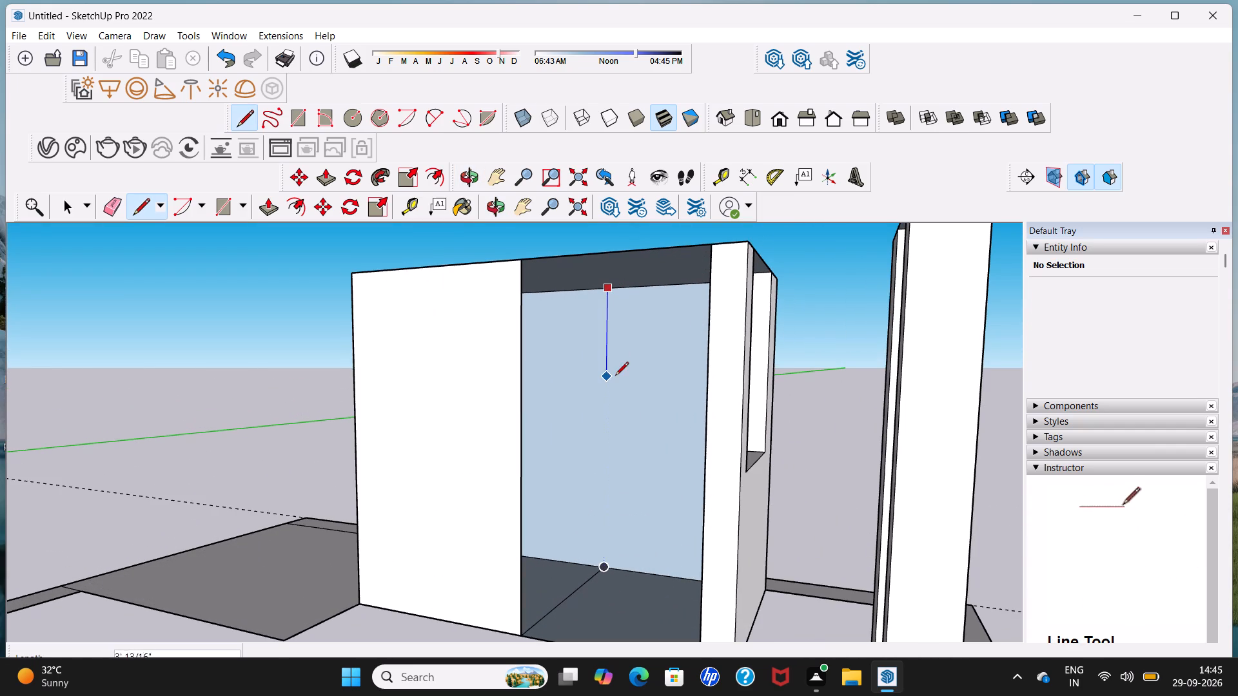
{"action": "left_click", "coordinate": [609, 578]}
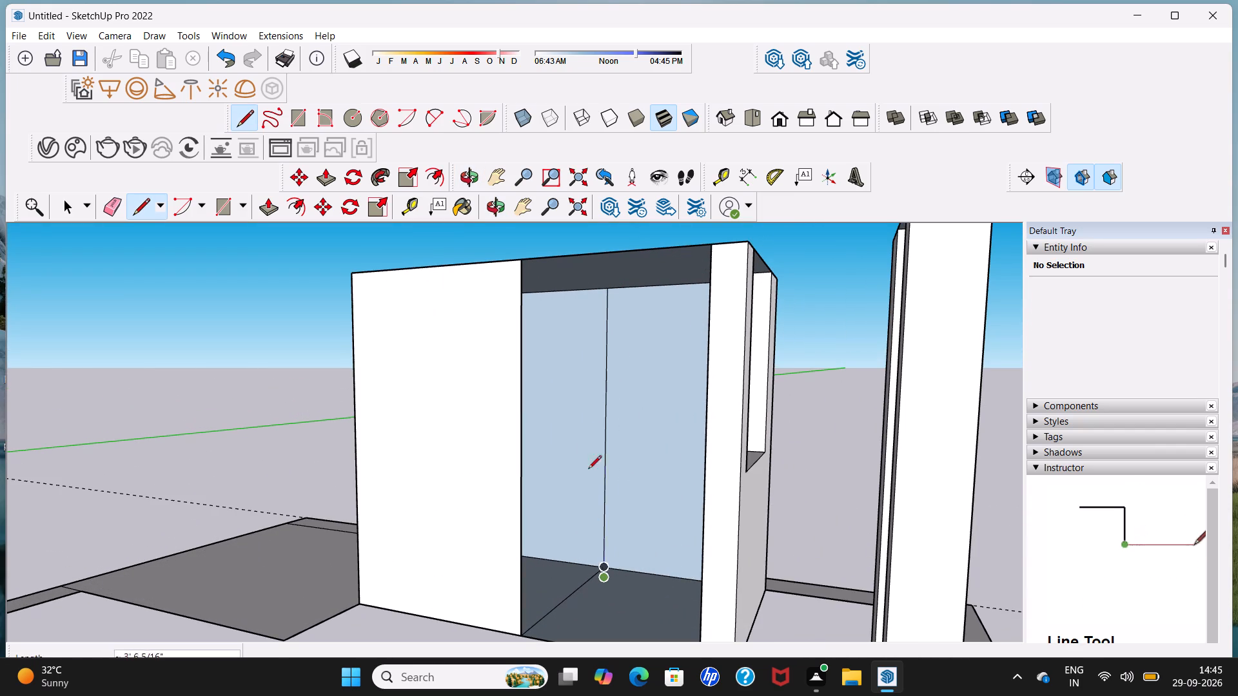
{"action": "left_click", "coordinate": [606, 288]}
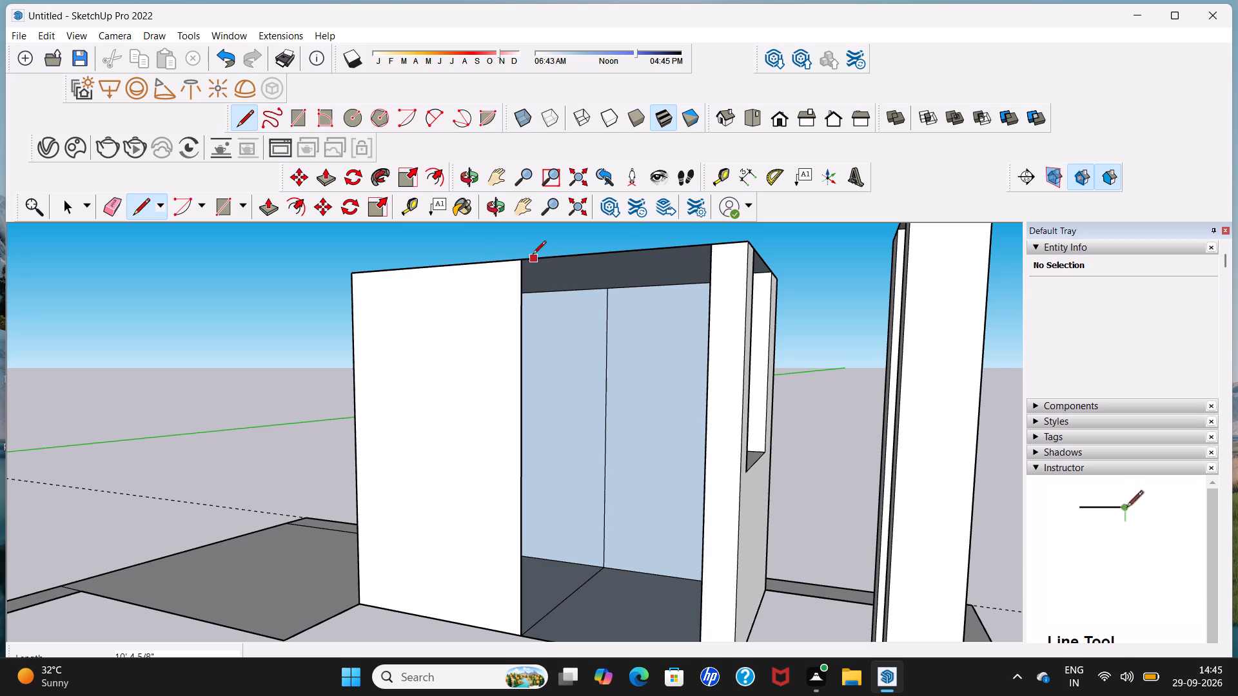
{"action": "left_click", "coordinate": [522, 262]}
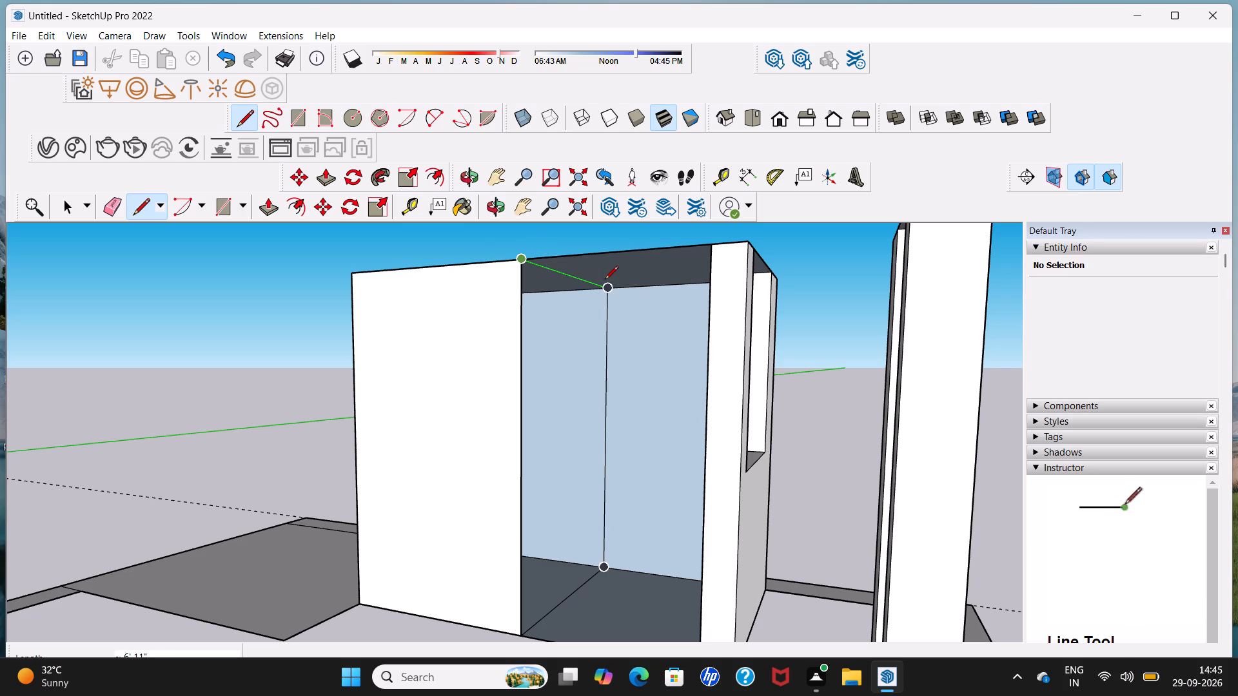
{"action": "left_click", "coordinate": [605, 280]}
Draw a door rectangle about 3' 7 7/8" by 9' 2 9/16" on the back wall, starting from its floor edge.
{"action": "scroll", "coordinate": [605, 280], "scroll_direction": "down", "scroll_amount": 4}
{"action": "middle_click_drag", "start_coordinate": [605, 280], "coordinate": [703, 291]}
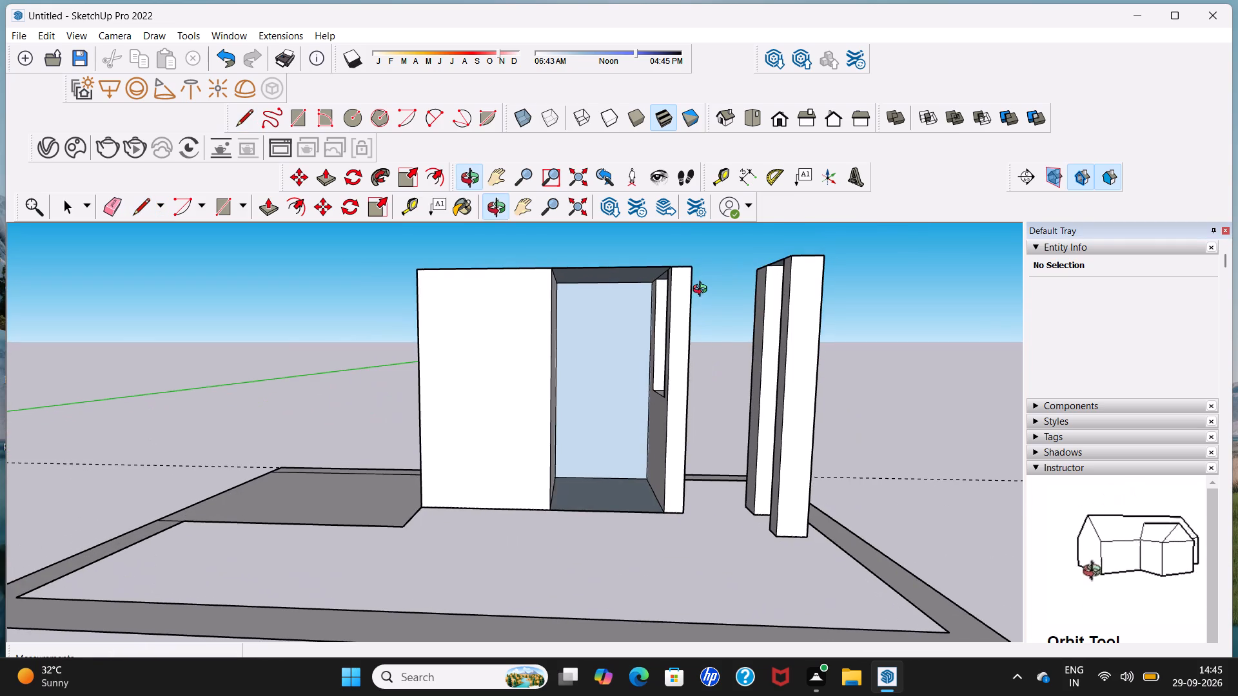
{"action": "middle_click_drag", "start_coordinate": [703, 291], "coordinate": [707, 290]}
{"action": "scroll", "coordinate": [643, 335], "scroll_direction": "up", "scroll_amount": 4}
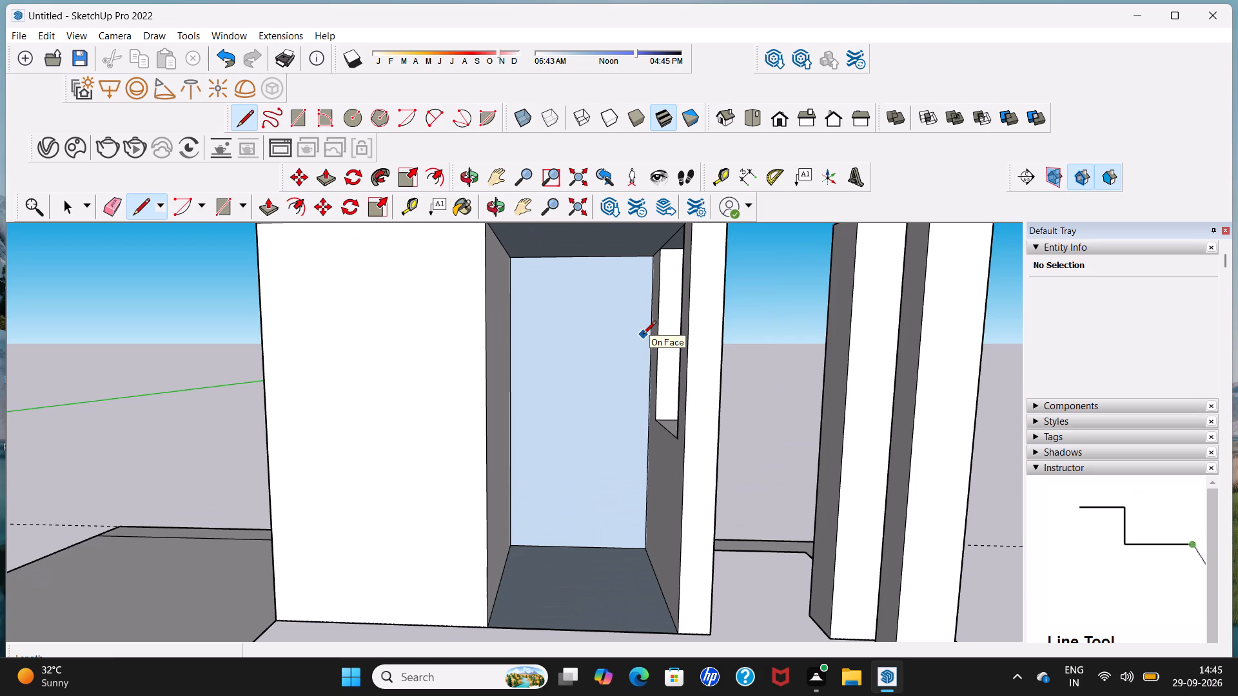
{"action": "key", "text": "space"}
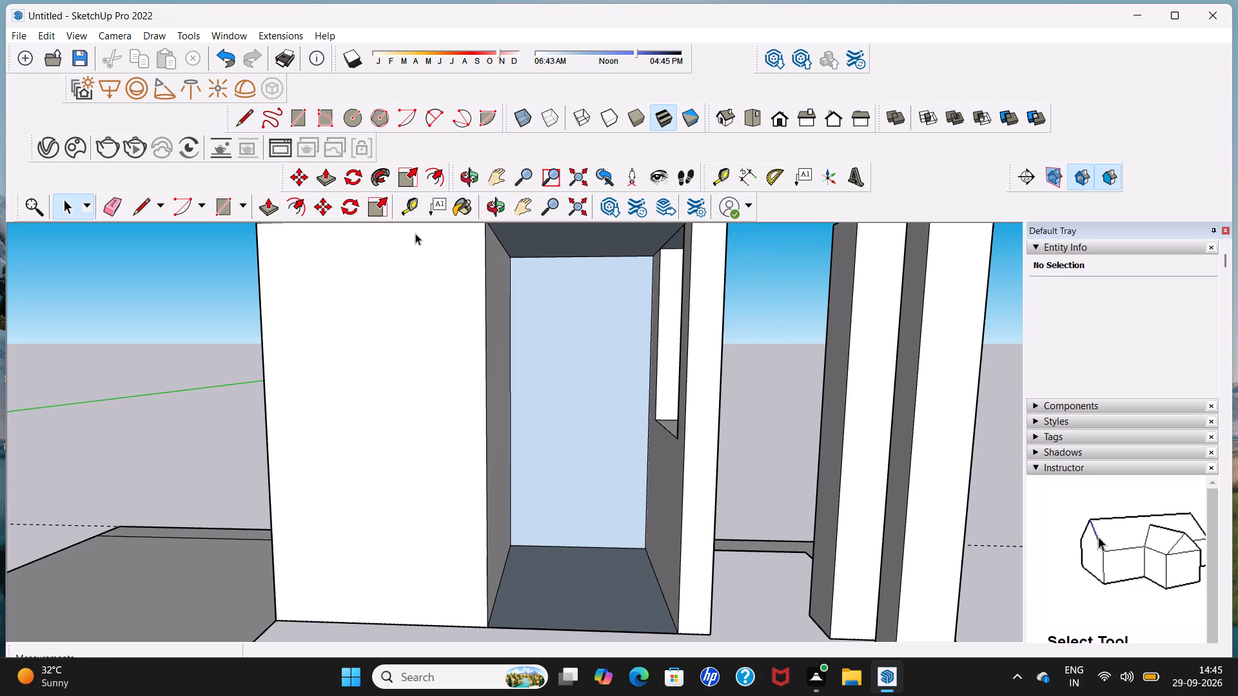
{"action": "left_click", "coordinate": [300, 126]}
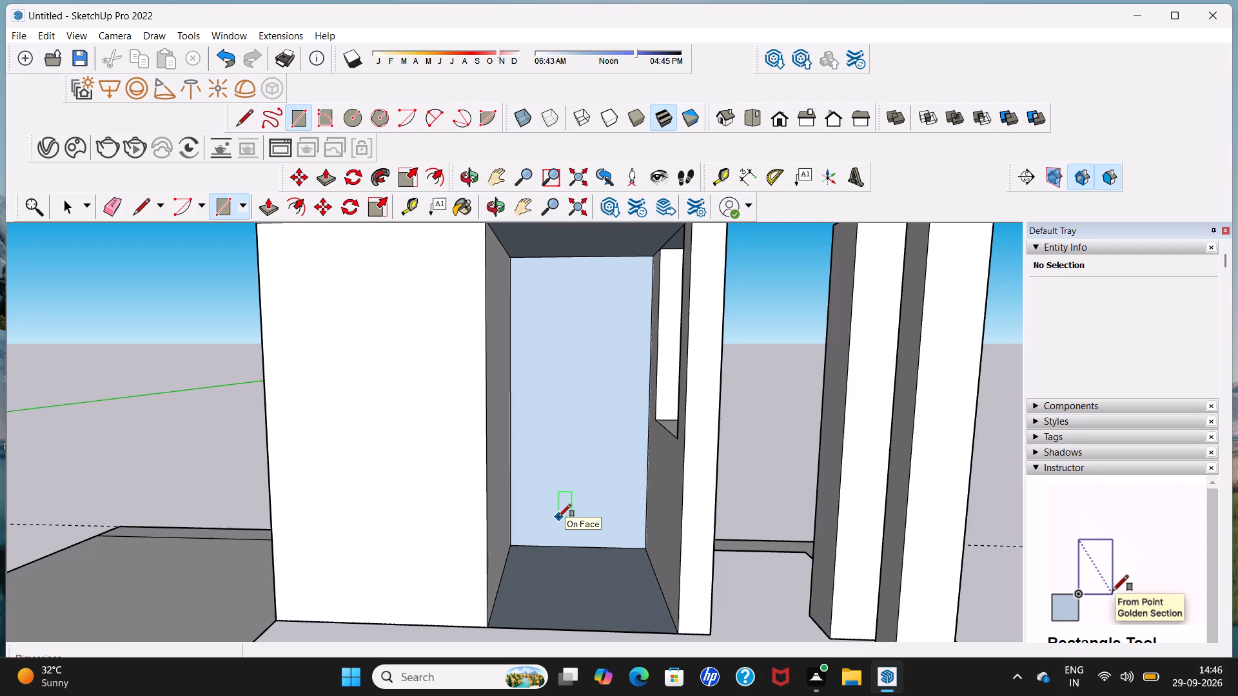
{"action": "left_click", "coordinate": [527, 544]}
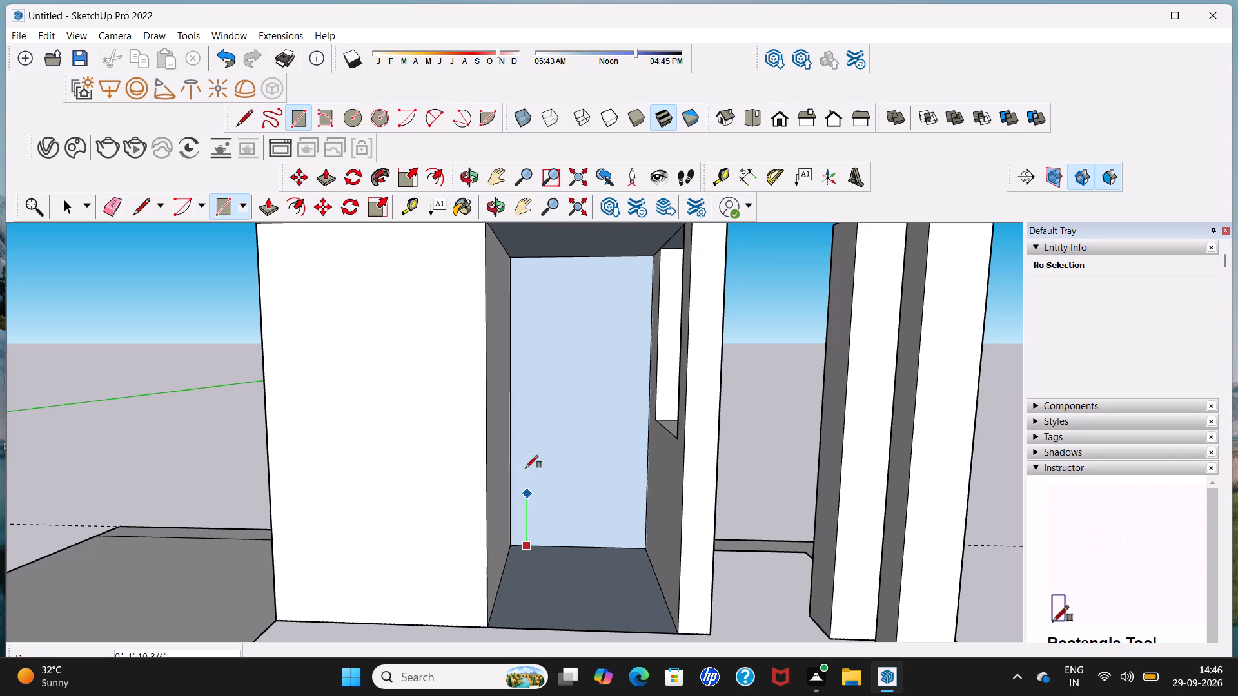
{"action": "left_click", "coordinate": [637, 280]}
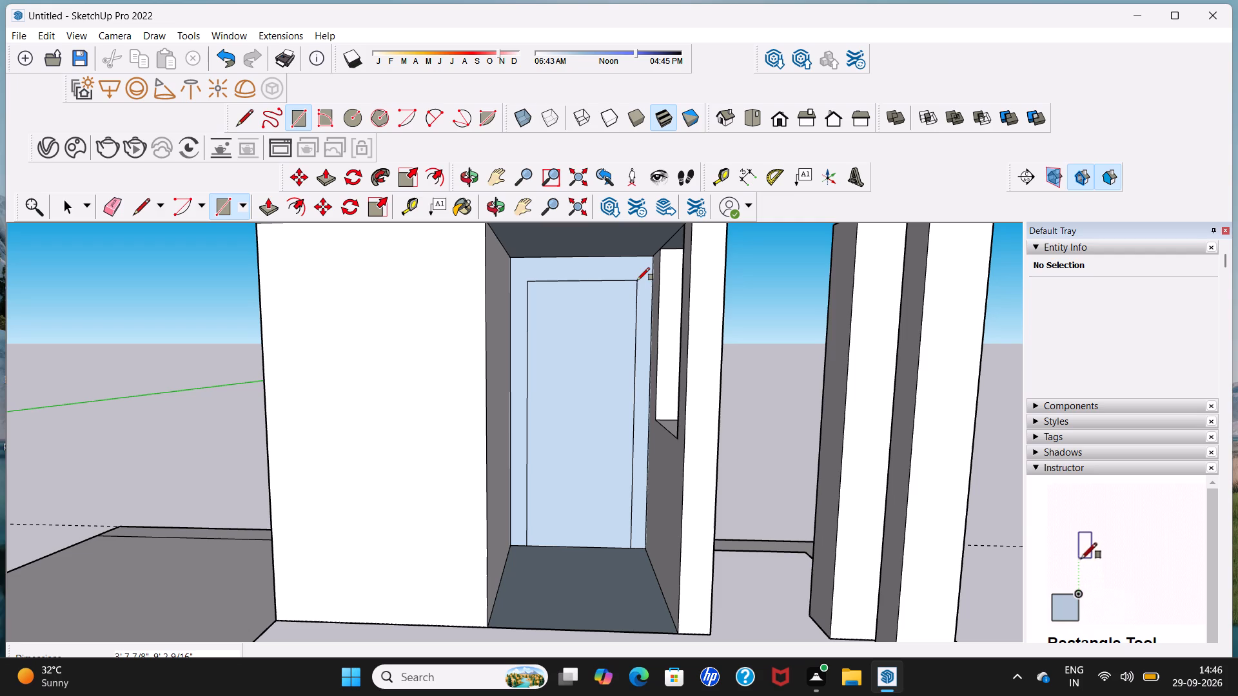
{"action": "key", "text": "space"}
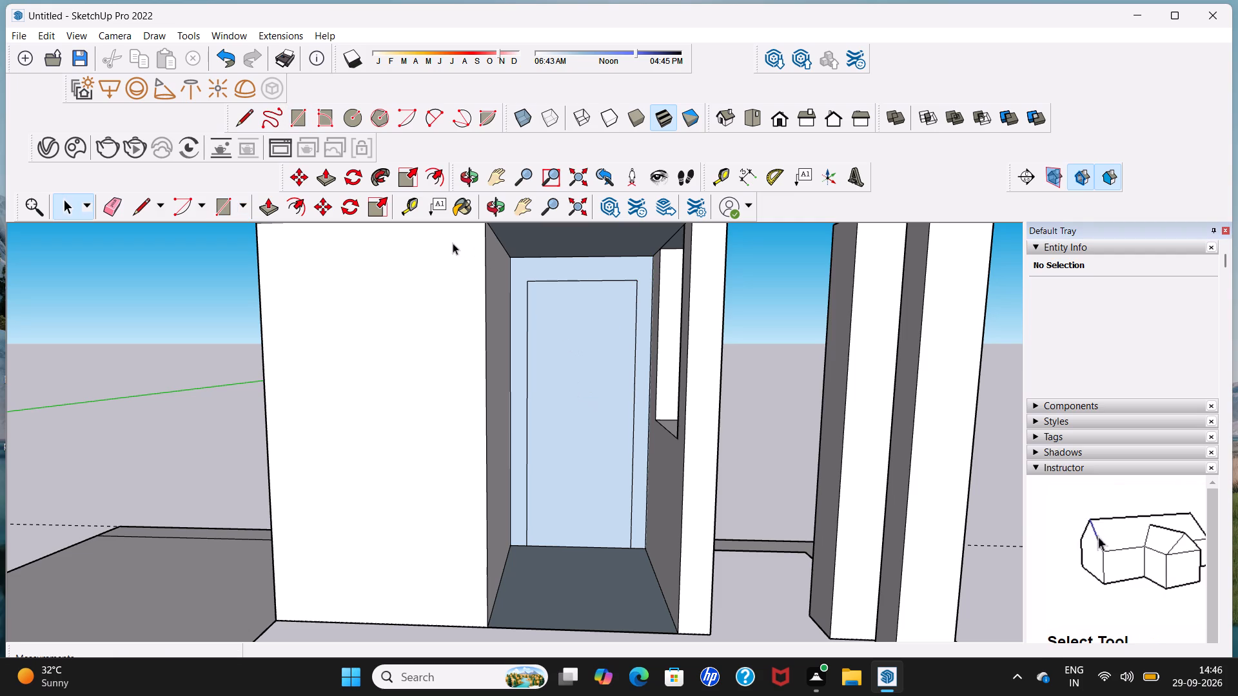
Offset the door rectangle's outline inward by about 2 7/16" to form a frame.
{"action": "left_click", "coordinate": [444, 176]}
{"action": "left_click", "coordinate": [575, 468]}
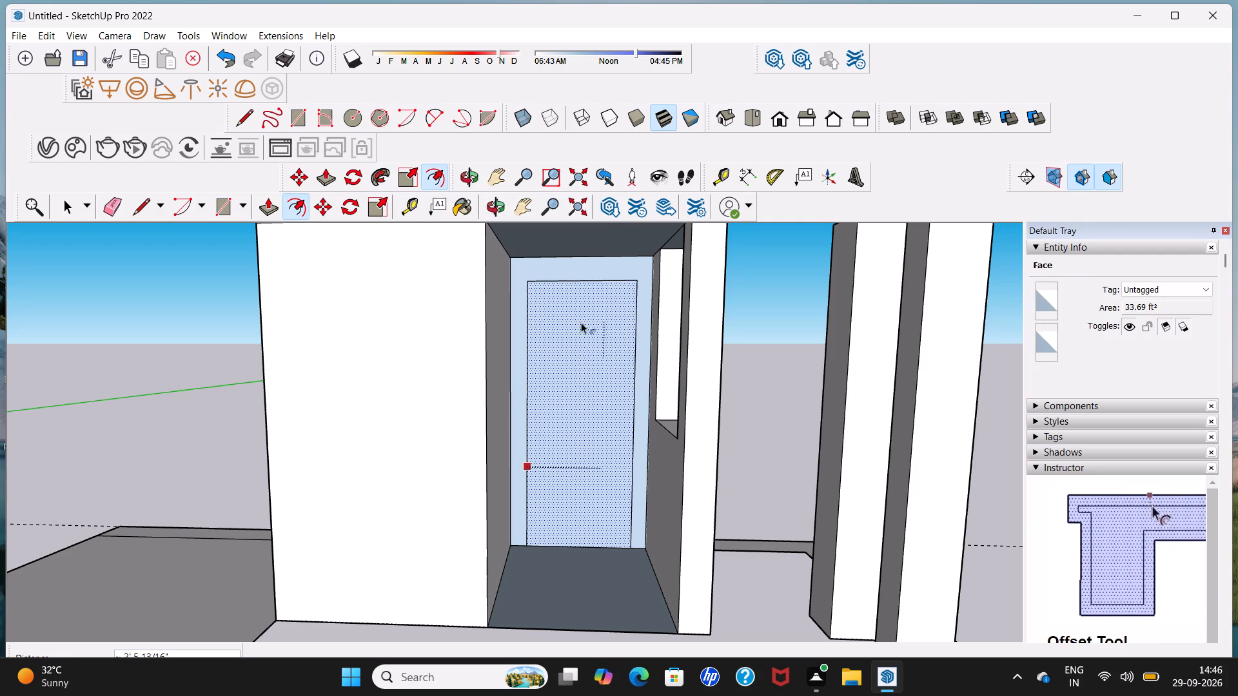
{"action": "left_click", "coordinate": [533, 320]}
{"action": "key", "text": "space"}
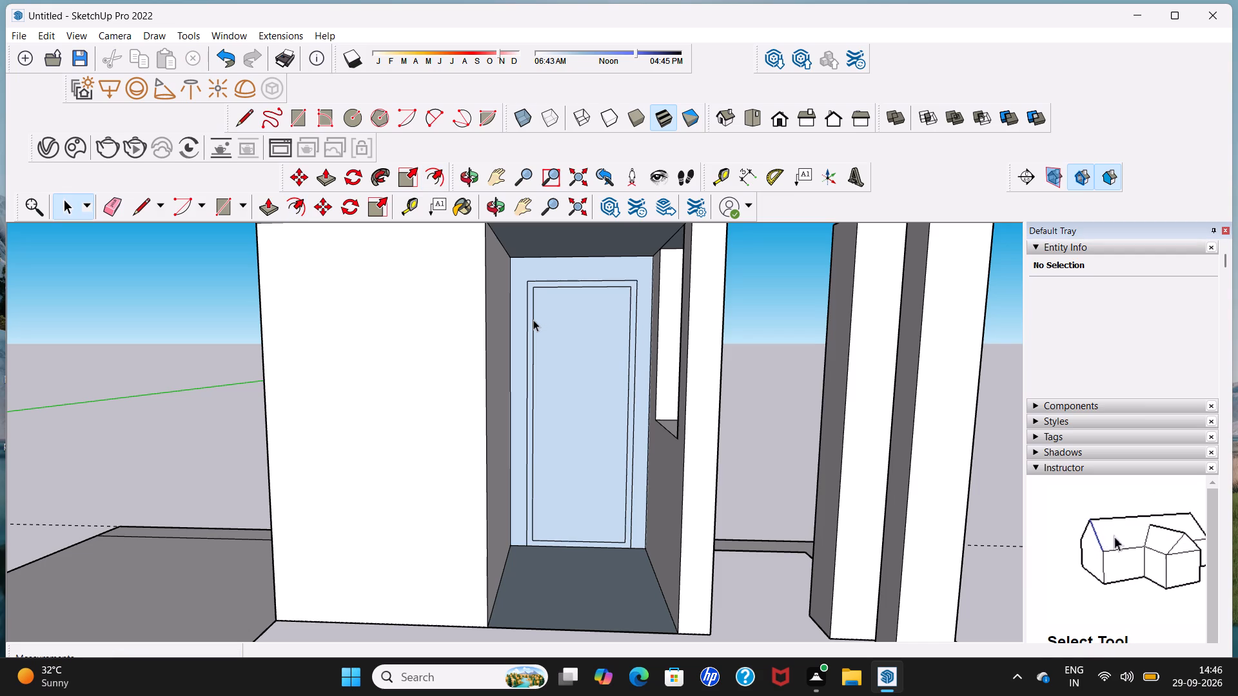
Draw a line about 24' 6 15/16" long along the front border strip's inner edge to close the floor face.
{"action": "scroll", "coordinate": [533, 320], "scroll_direction": "down", "scroll_amount": 4}
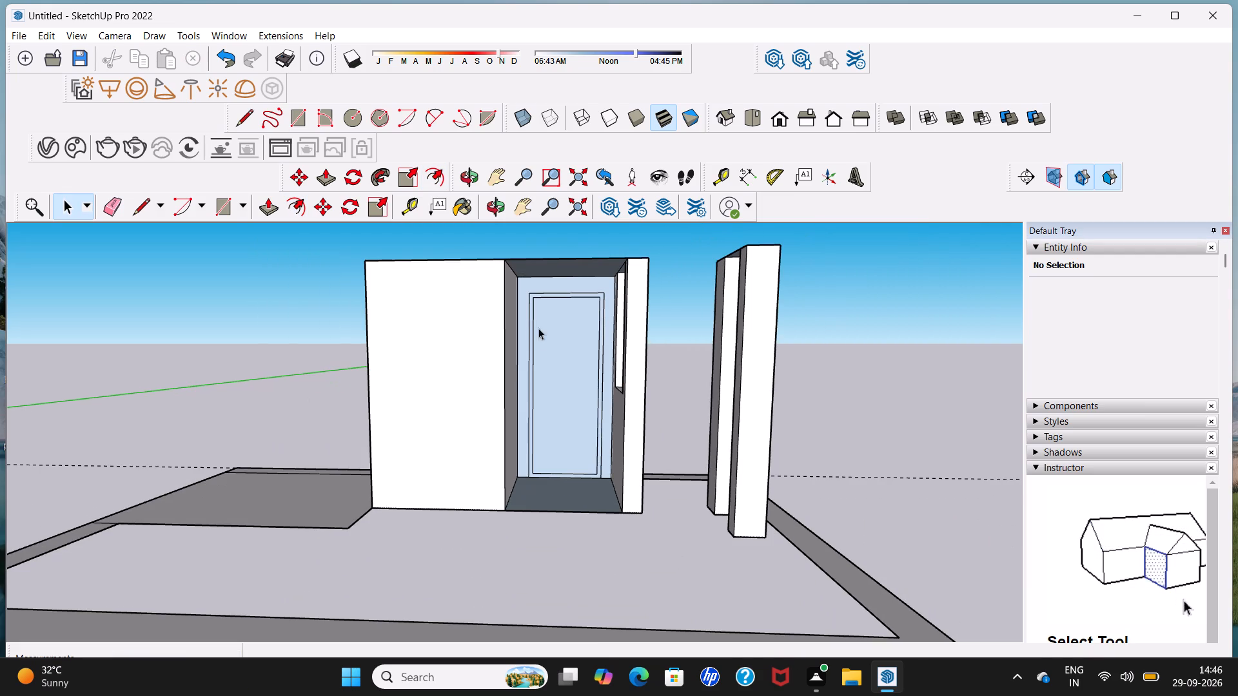
{"action": "scroll", "coordinate": [559, 383], "scroll_direction": "down", "scroll_amount": 2}
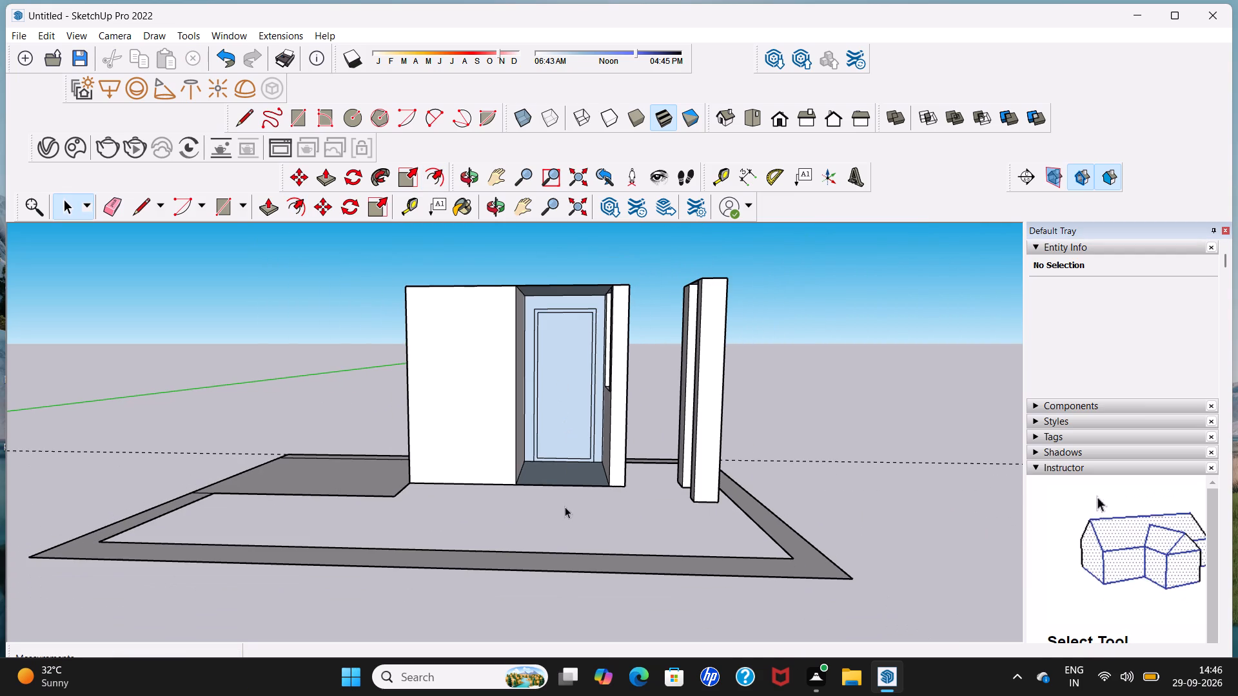
{"action": "left_click", "coordinate": [242, 129]}
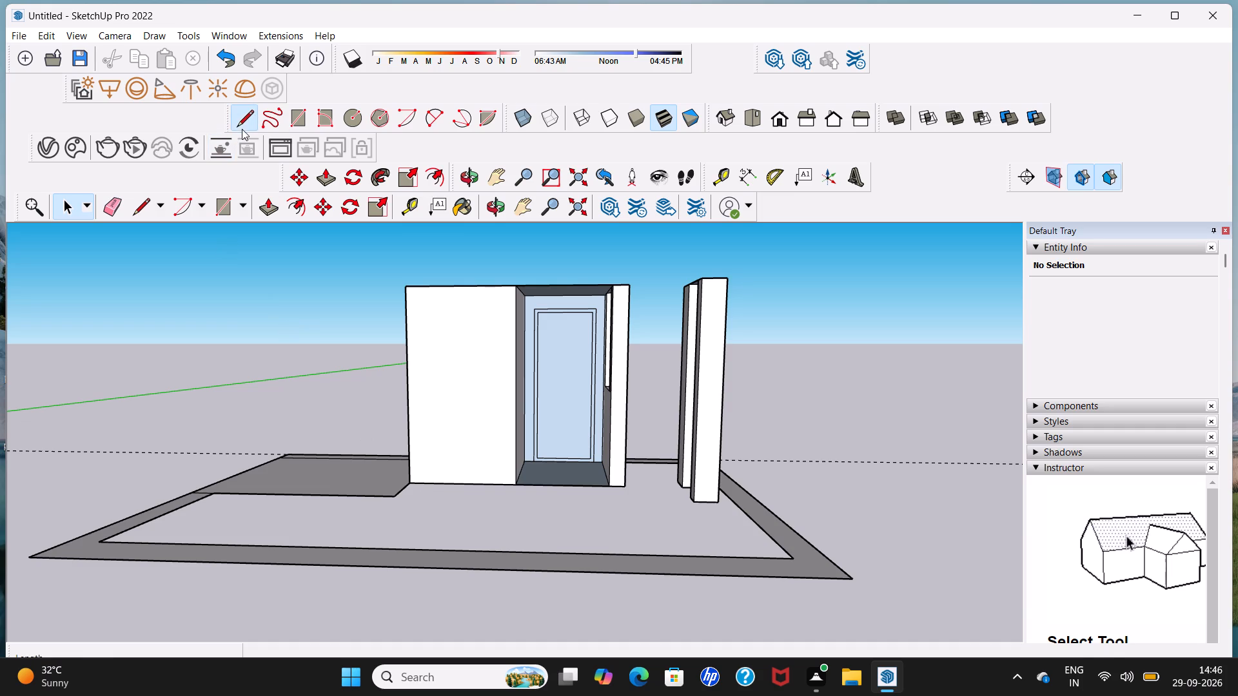
{"action": "middle_click_drag", "start_coordinate": [248, 407], "coordinate": [274, 475]}
{"action": "middle_click_drag", "start_coordinate": [274, 475], "coordinate": [322, 220], "text": "shift"}
{"action": "middle_click", "coordinate": [322, 220]}
{"action": "middle_click_drag", "start_coordinate": [322, 220], "coordinate": [326, 318], "text": "shift"}
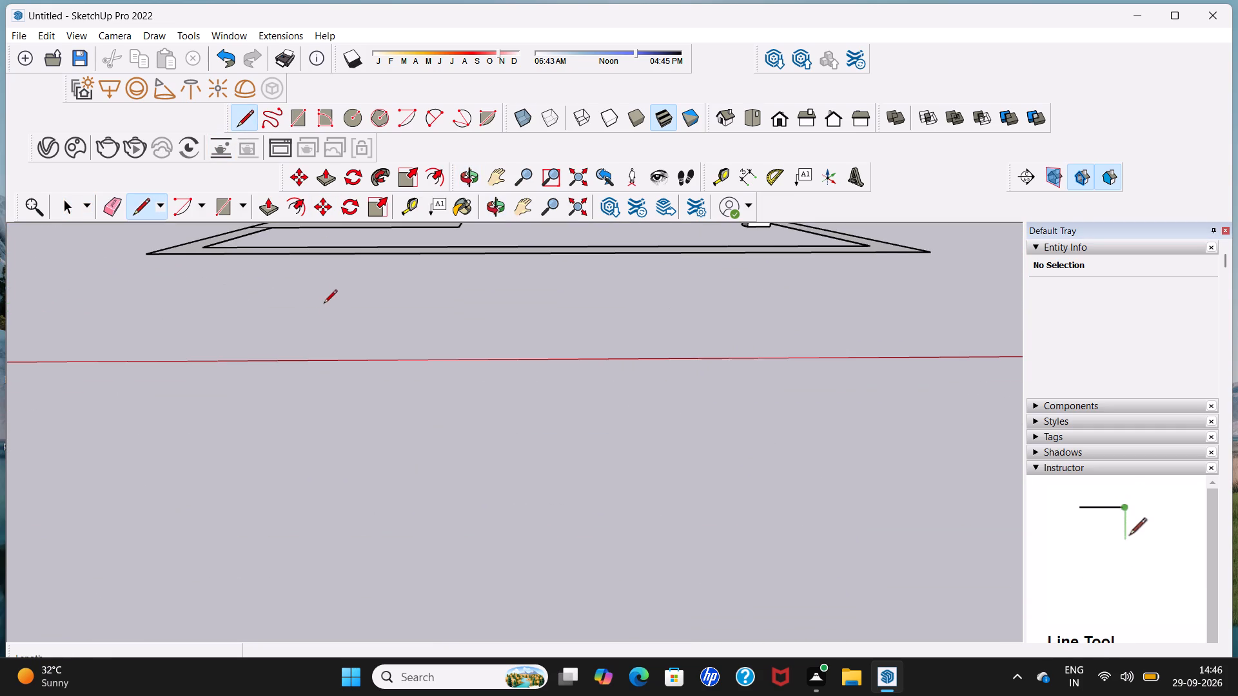
{"action": "middle_click_drag", "start_coordinate": [349, 265], "coordinate": [358, 439], "text": "shift"}
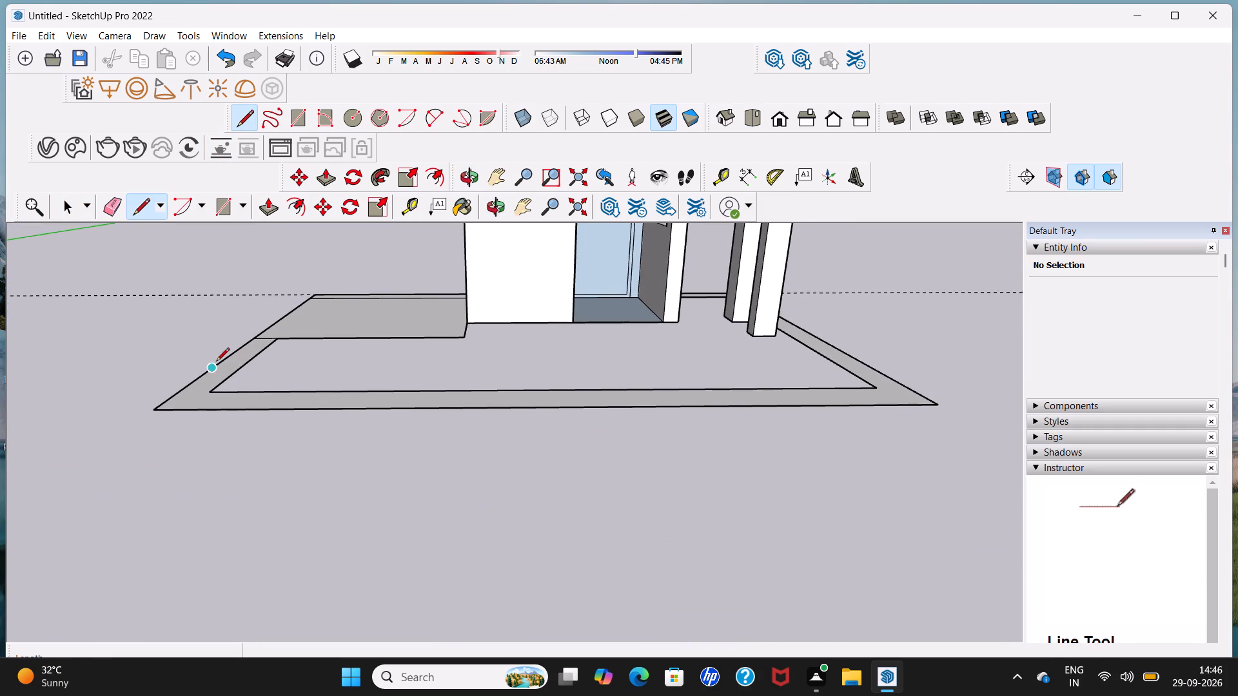
{"action": "left_click", "coordinate": [218, 386]}
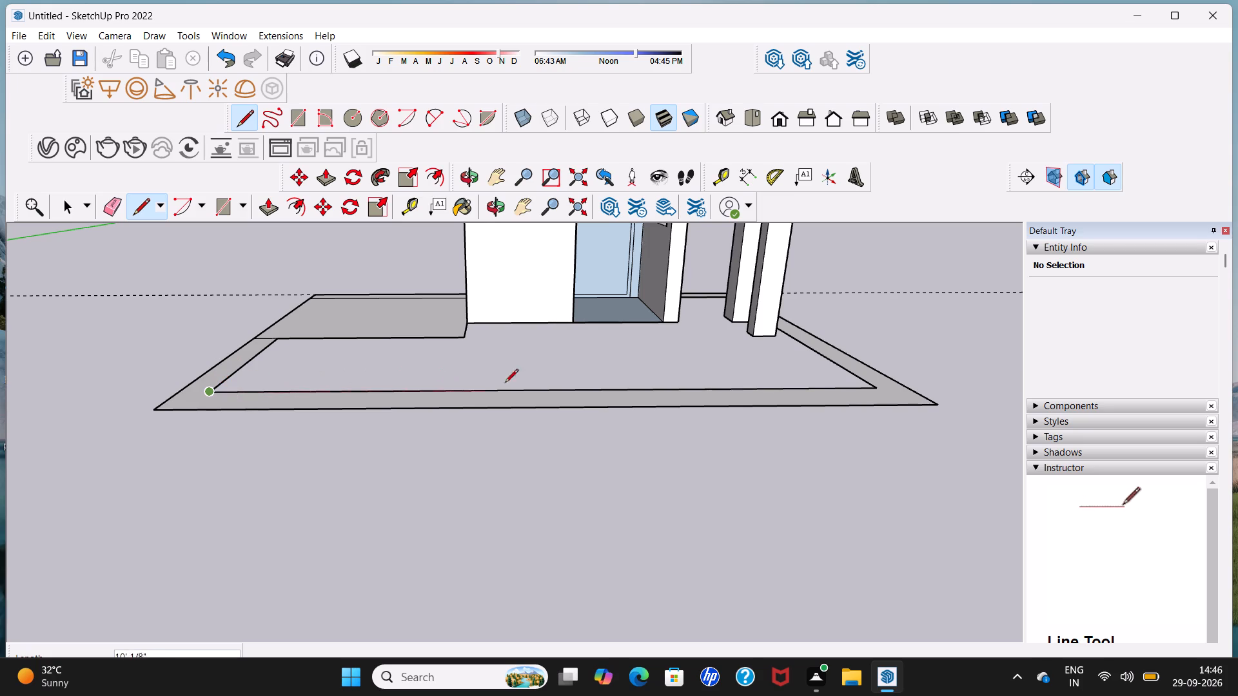
{"action": "left_click", "coordinate": [874, 389]}
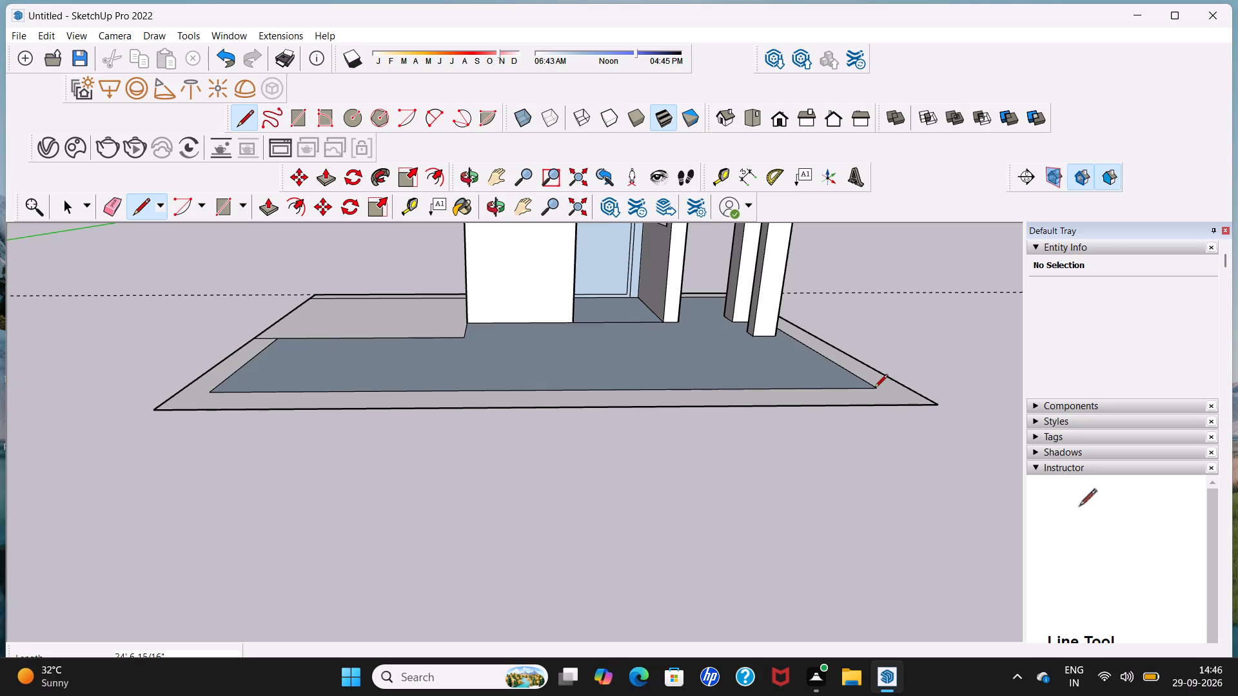
{"action": "key", "text": "space"}
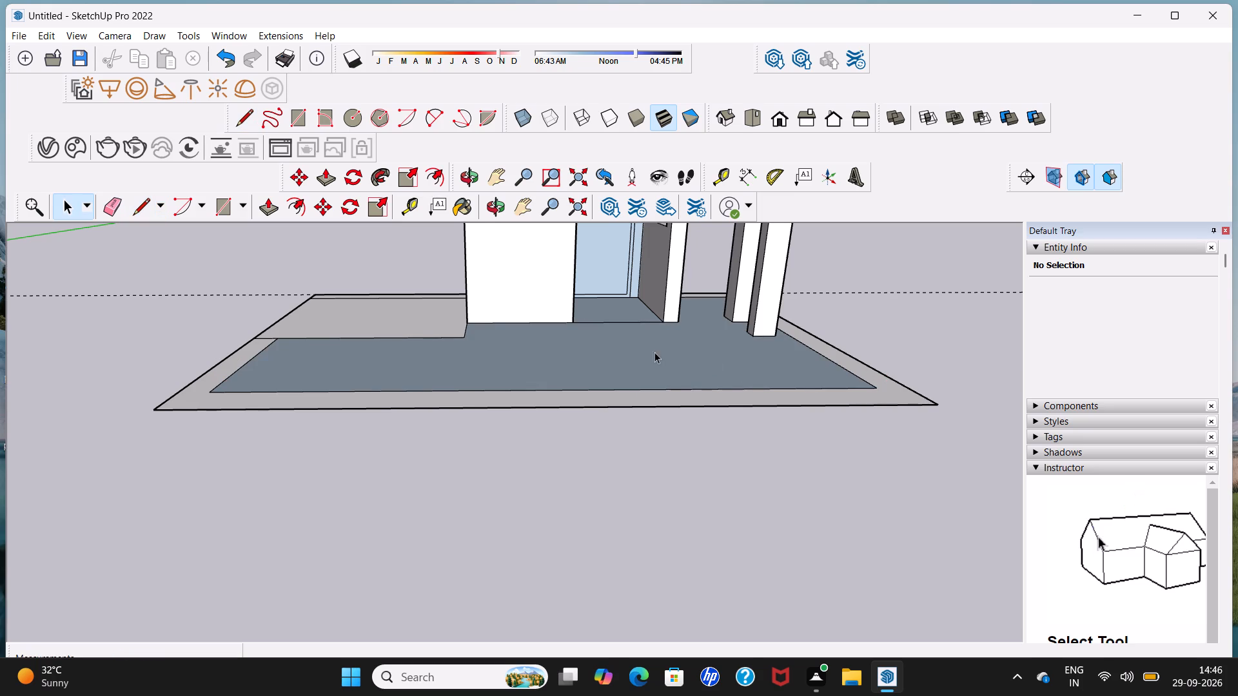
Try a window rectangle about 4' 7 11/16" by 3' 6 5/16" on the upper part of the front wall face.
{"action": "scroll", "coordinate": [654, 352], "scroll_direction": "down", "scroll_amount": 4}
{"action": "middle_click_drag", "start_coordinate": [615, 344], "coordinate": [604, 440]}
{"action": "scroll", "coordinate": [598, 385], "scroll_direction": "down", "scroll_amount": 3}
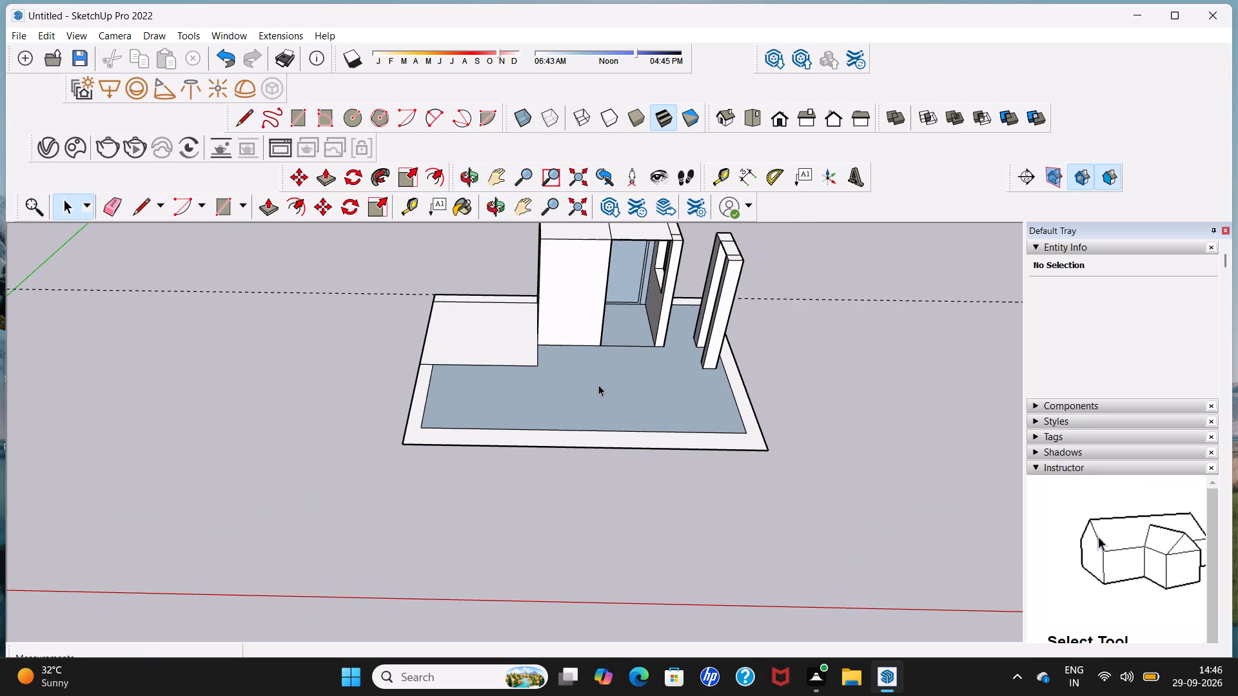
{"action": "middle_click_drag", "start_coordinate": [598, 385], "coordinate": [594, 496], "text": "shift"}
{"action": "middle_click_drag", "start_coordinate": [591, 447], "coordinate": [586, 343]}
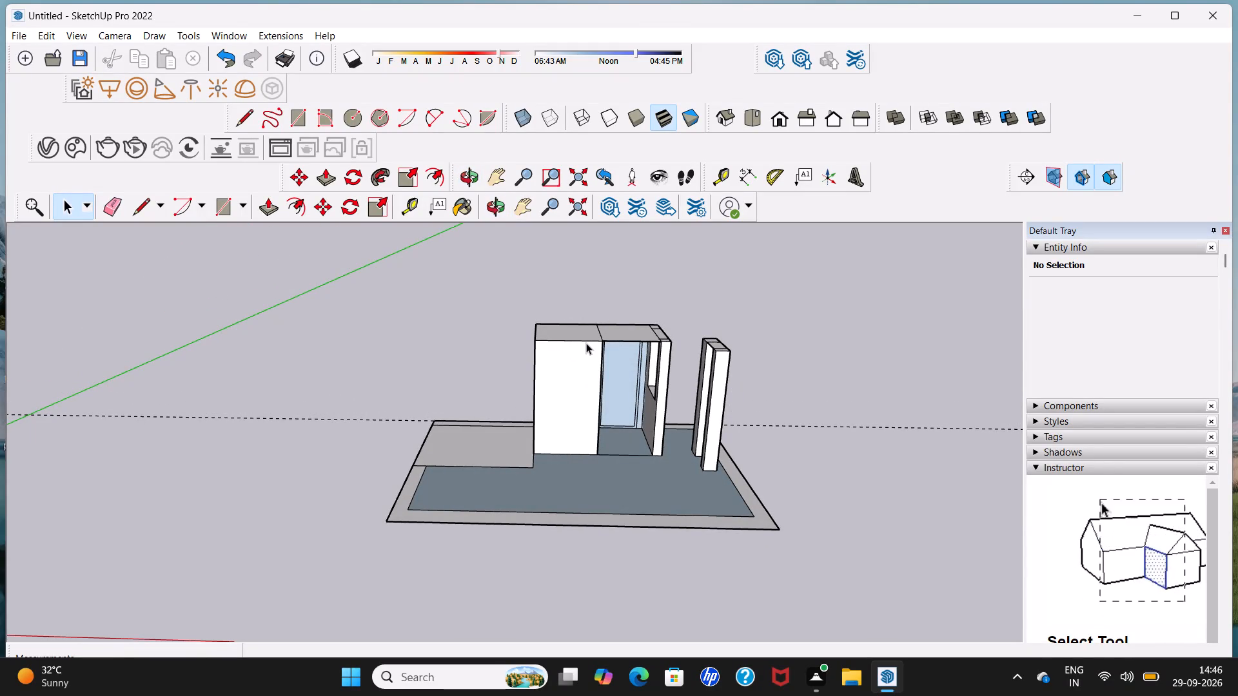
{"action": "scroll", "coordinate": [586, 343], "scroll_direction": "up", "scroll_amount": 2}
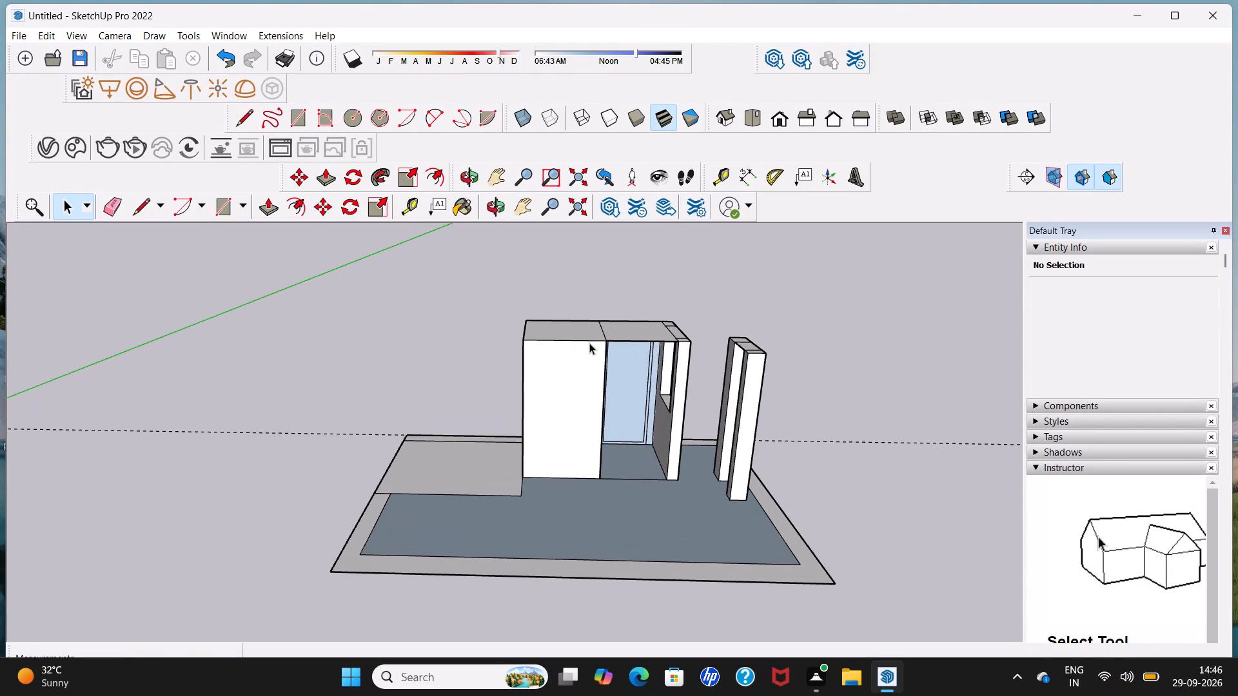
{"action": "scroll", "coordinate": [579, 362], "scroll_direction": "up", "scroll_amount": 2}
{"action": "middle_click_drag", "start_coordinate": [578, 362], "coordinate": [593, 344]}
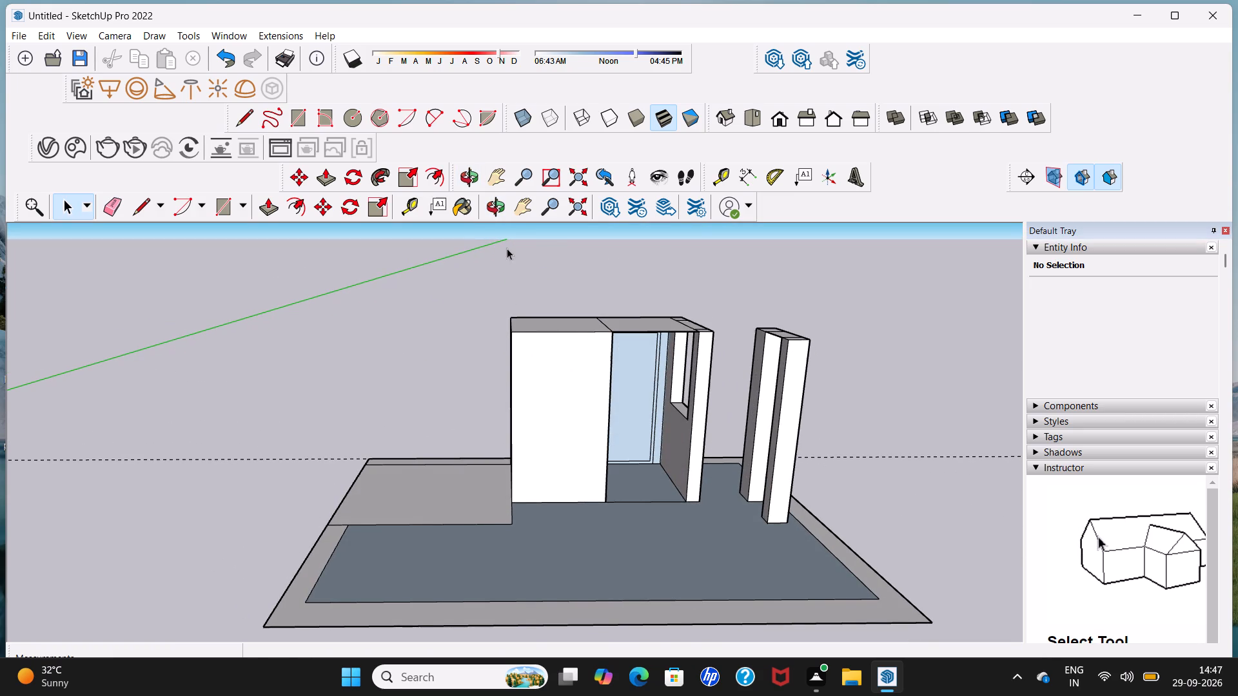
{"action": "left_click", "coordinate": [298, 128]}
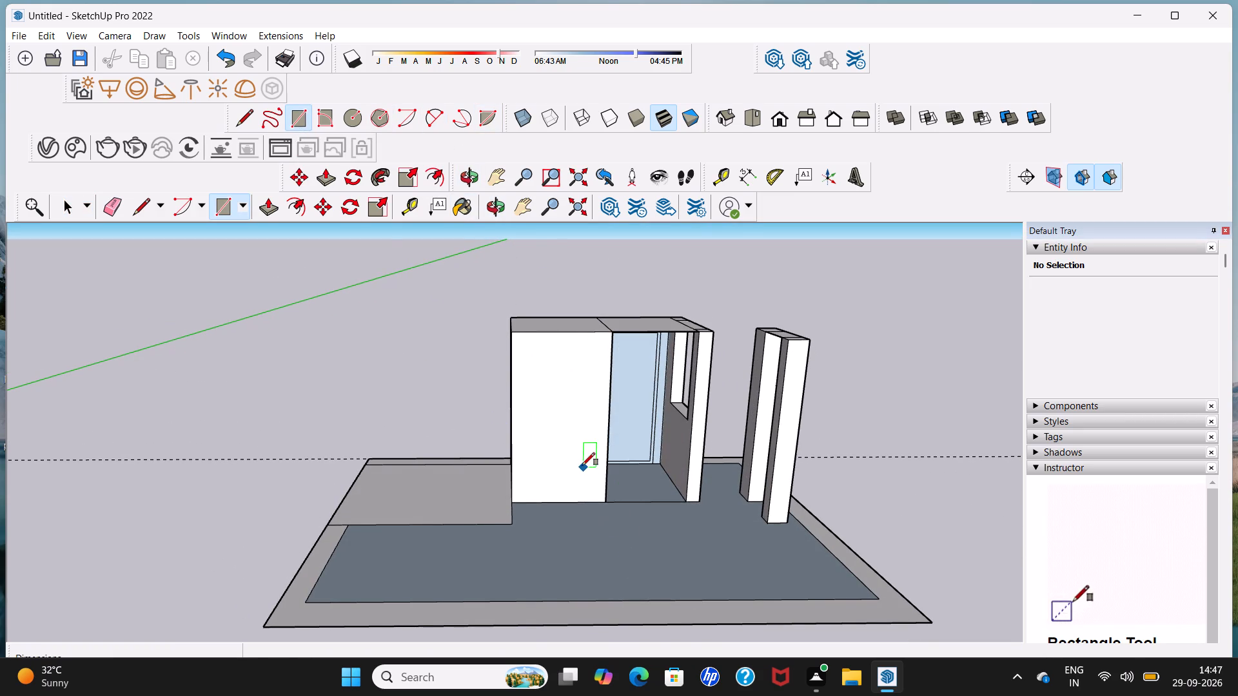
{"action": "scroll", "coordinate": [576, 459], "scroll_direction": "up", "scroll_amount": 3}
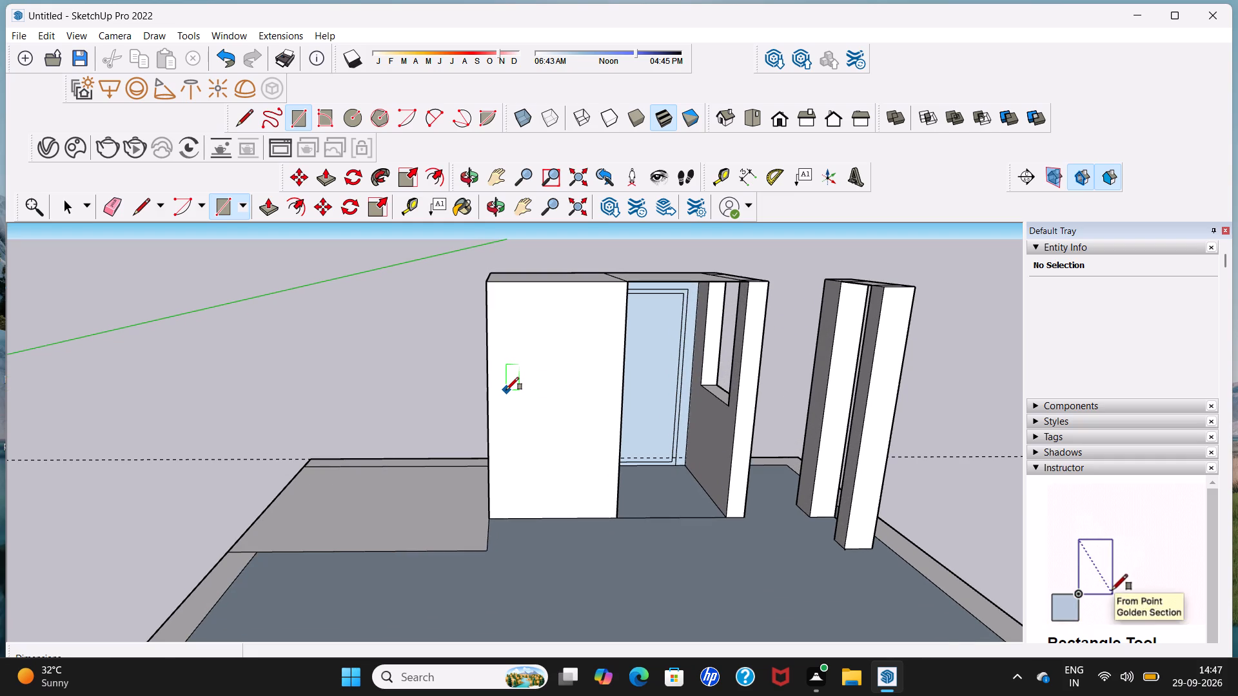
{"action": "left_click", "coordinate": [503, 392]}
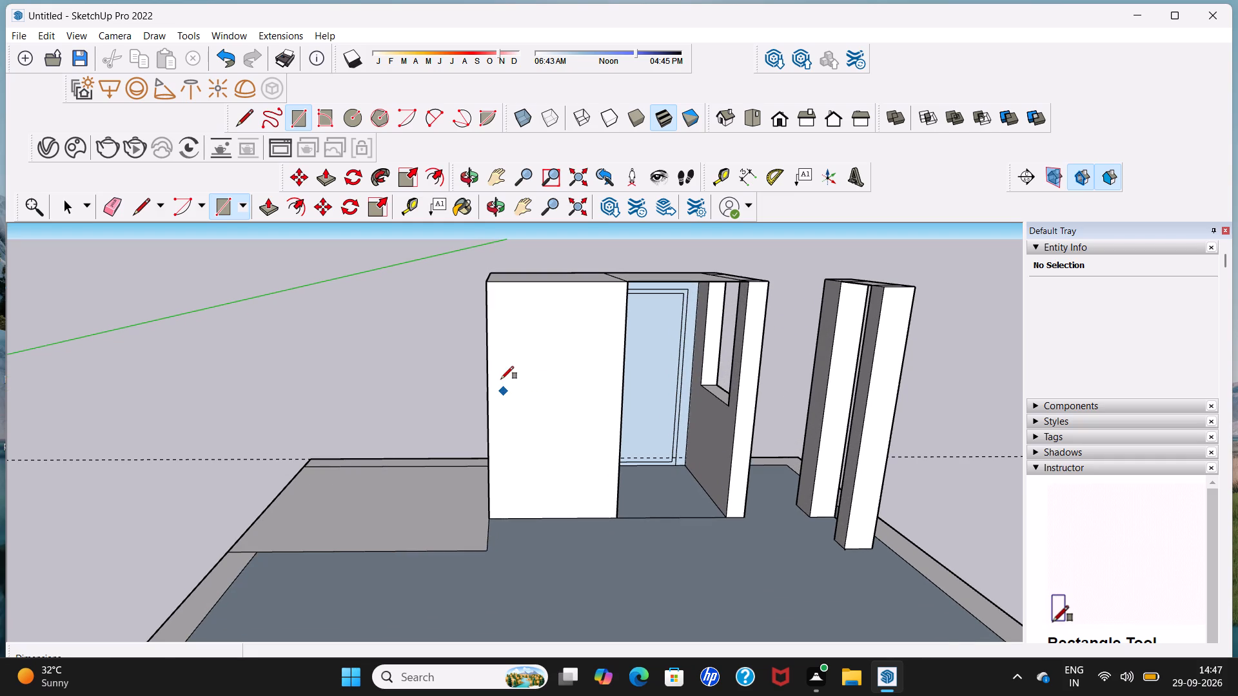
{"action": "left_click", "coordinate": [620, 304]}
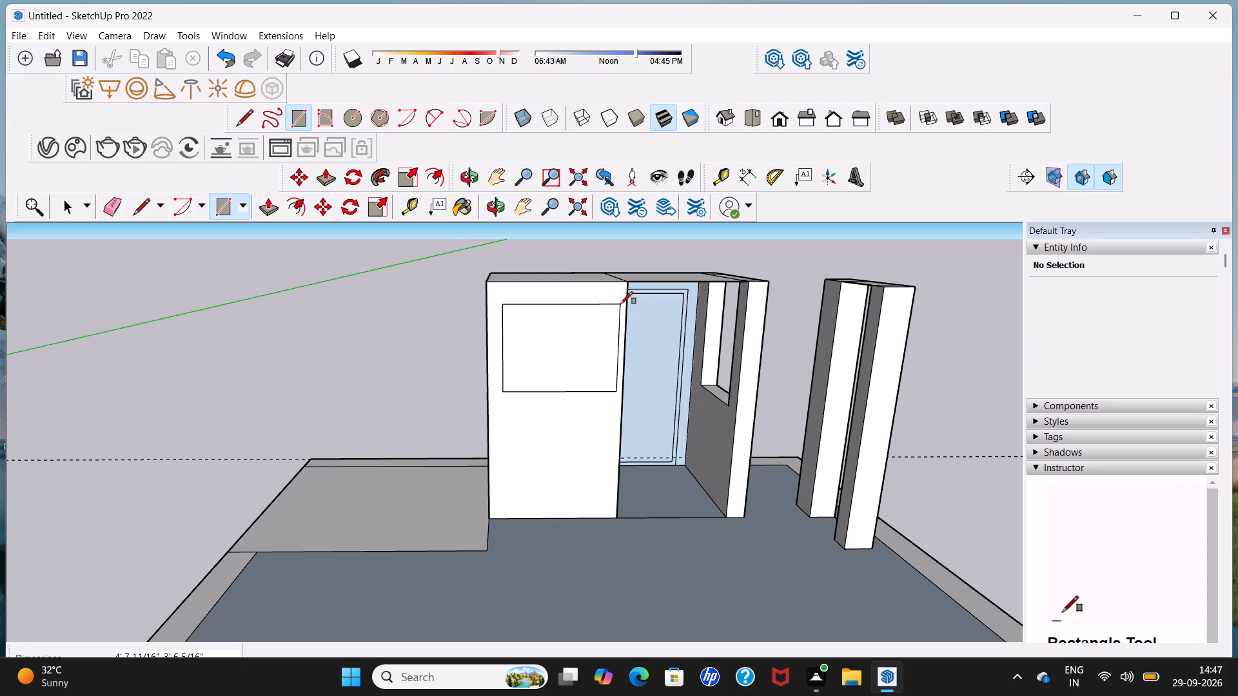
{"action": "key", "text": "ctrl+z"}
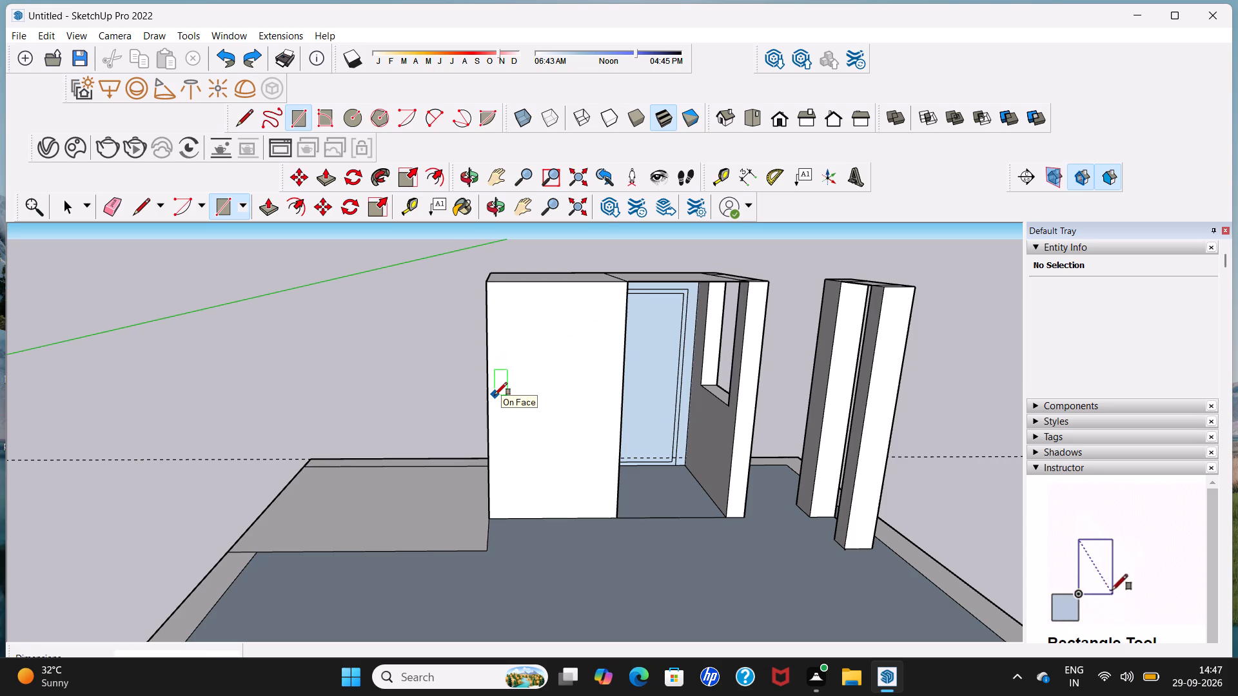
Draw a window rectangle about 4' 11 1/4" by 3' 7" on the upper part of the front wall face.
{"action": "left_click_drag", "start_coordinate": [495, 395], "coordinate": [493, 378]}
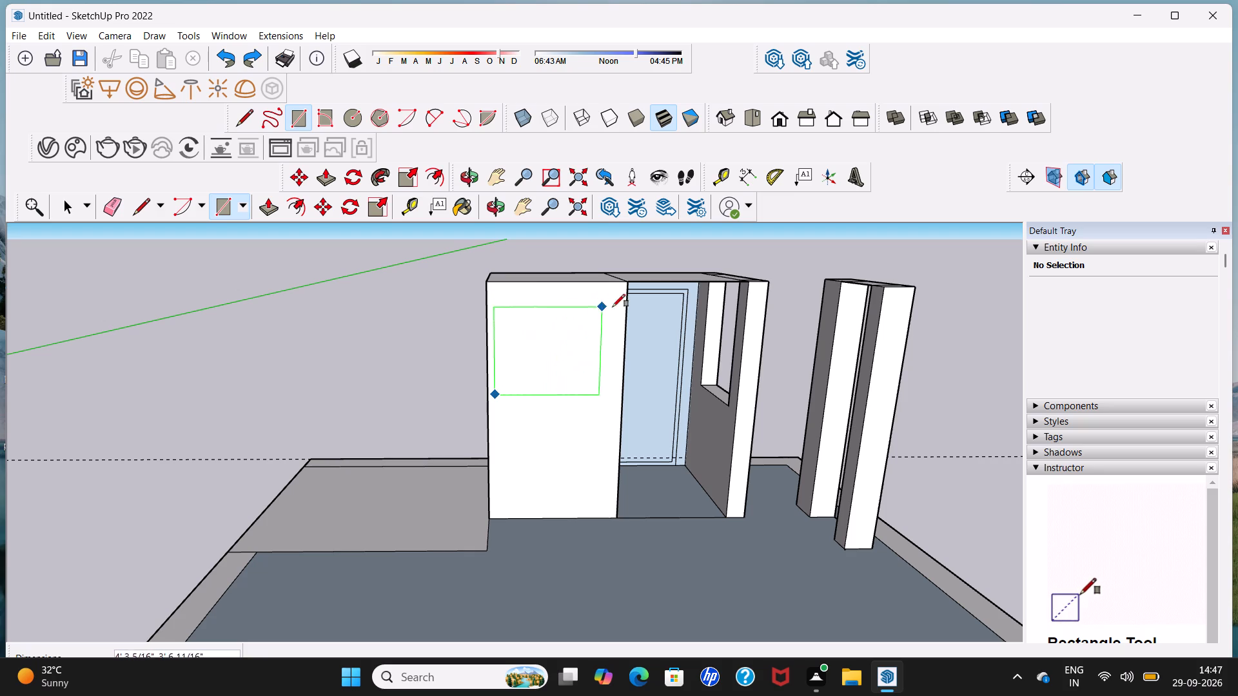
{"action": "left_click", "coordinate": [619, 306]}
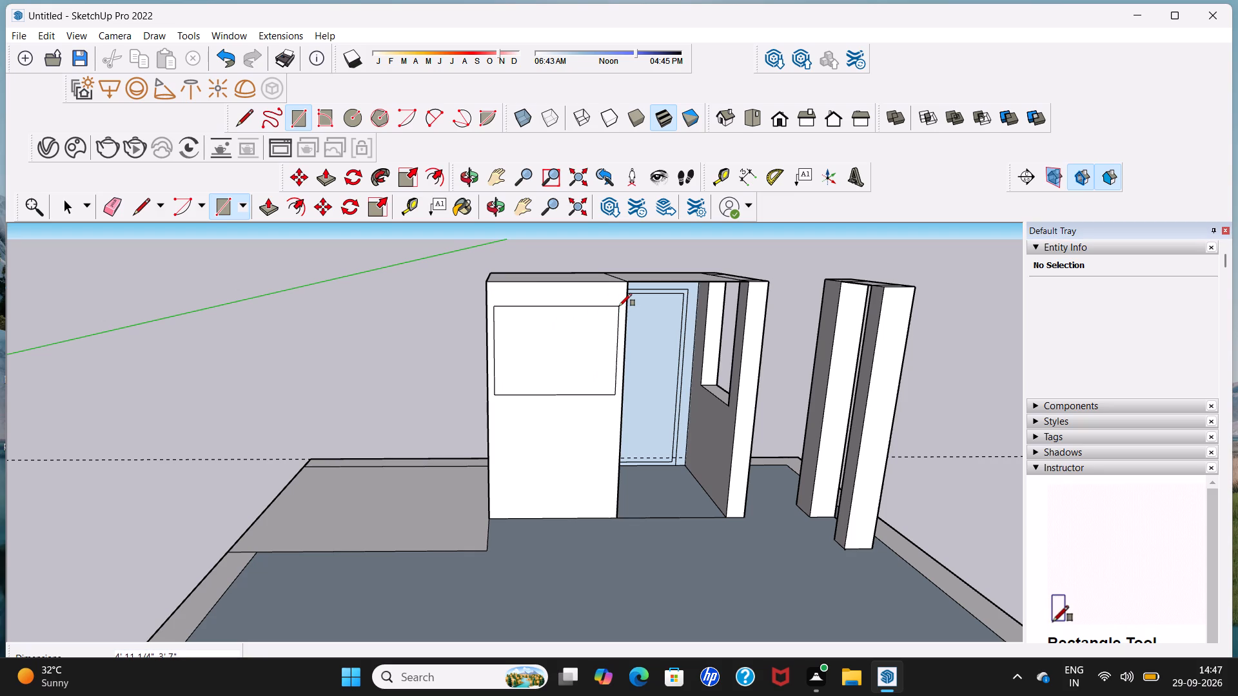
{"action": "key", "text": "space"}
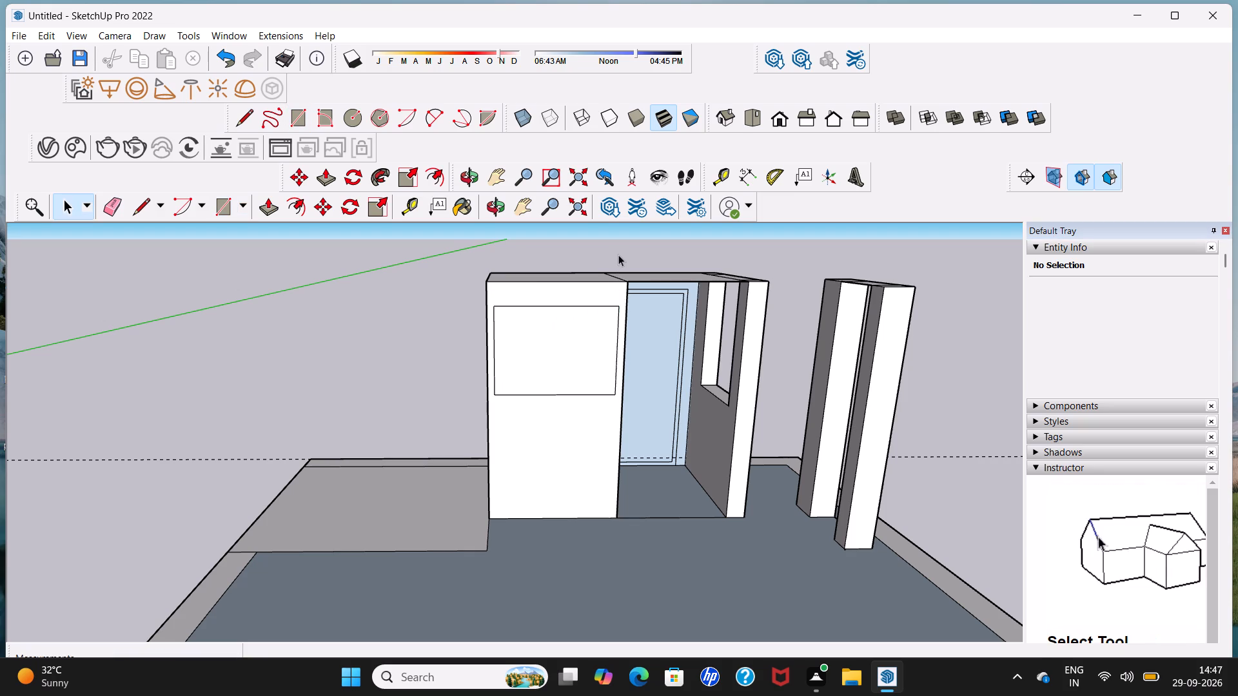
Offset the front window rectangle's outline inward by about 3 9/16" to form a frame.
{"action": "left_click", "coordinate": [439, 169]}
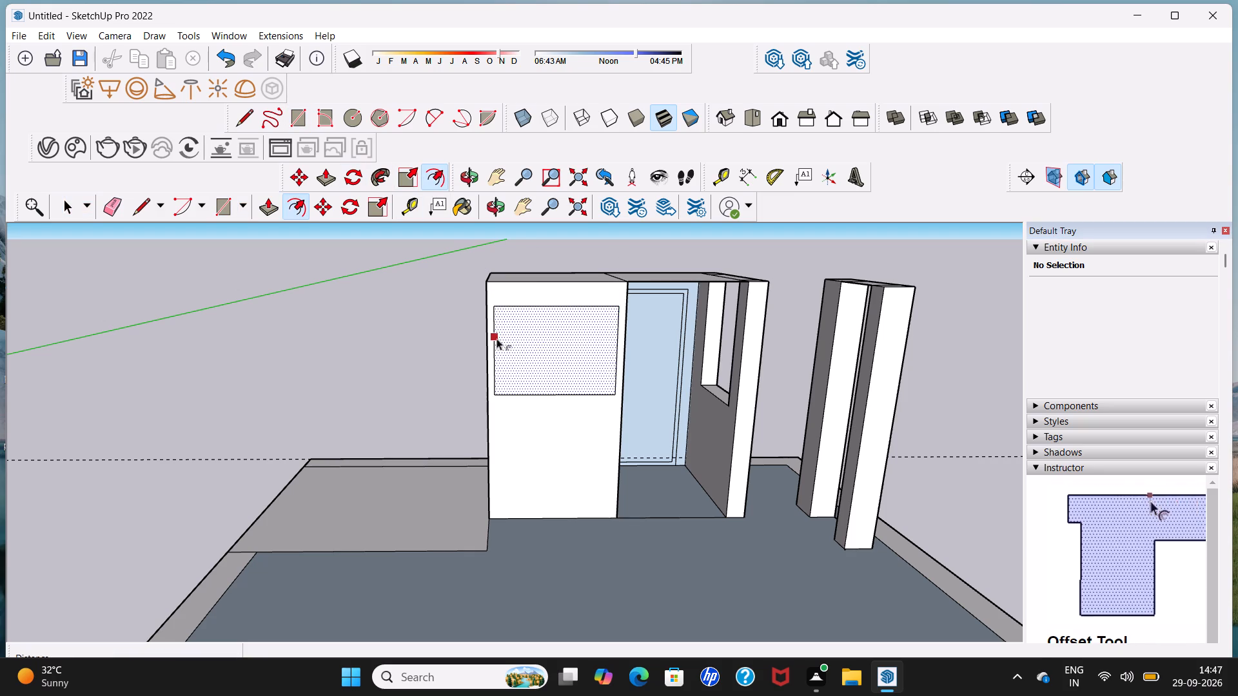
{"action": "left_click", "coordinate": [538, 339]}
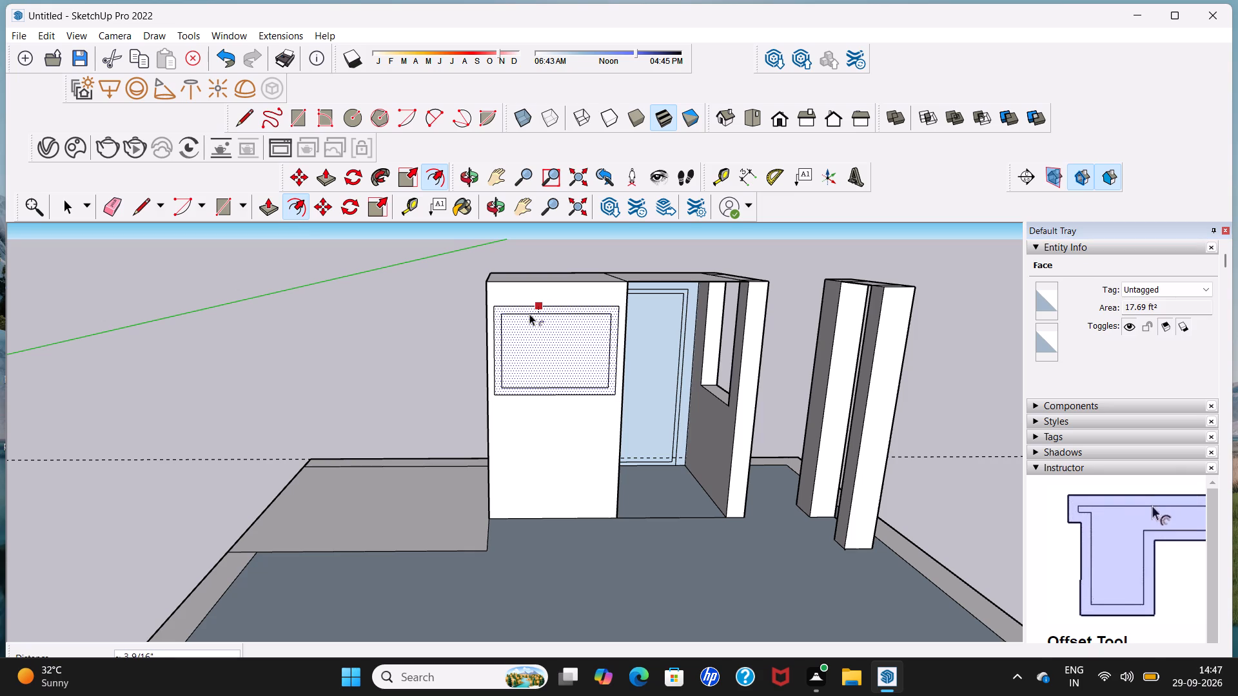
{"action": "left_click", "coordinate": [529, 314]}
{"action": "key", "text": "space"}
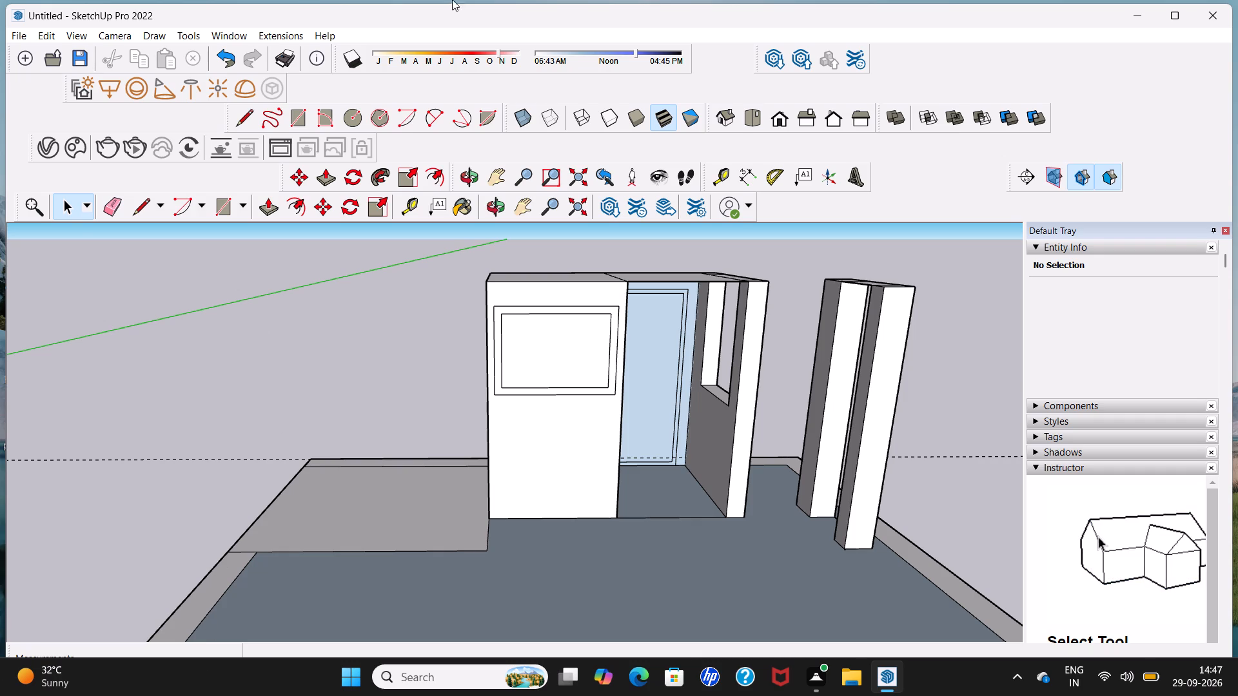
Draw two vertical lines about 2' 11 7/8" long across the middle of the inner window rectangle to outline a mullion.
{"action": "left_click", "coordinate": [241, 127]}
{"action": "scroll", "coordinate": [560, 351], "scroll_direction": "up", "scroll_amount": 2}
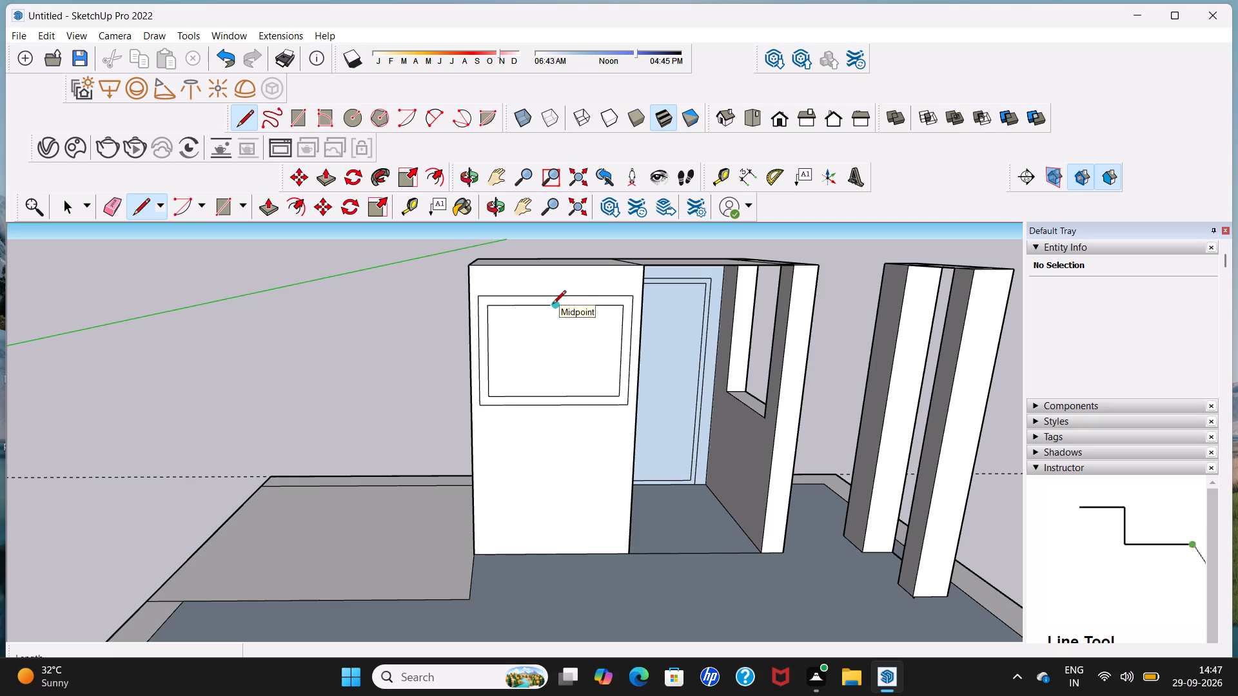
{"action": "scroll", "coordinate": [553, 305], "scroll_direction": "up", "scroll_amount": 6}
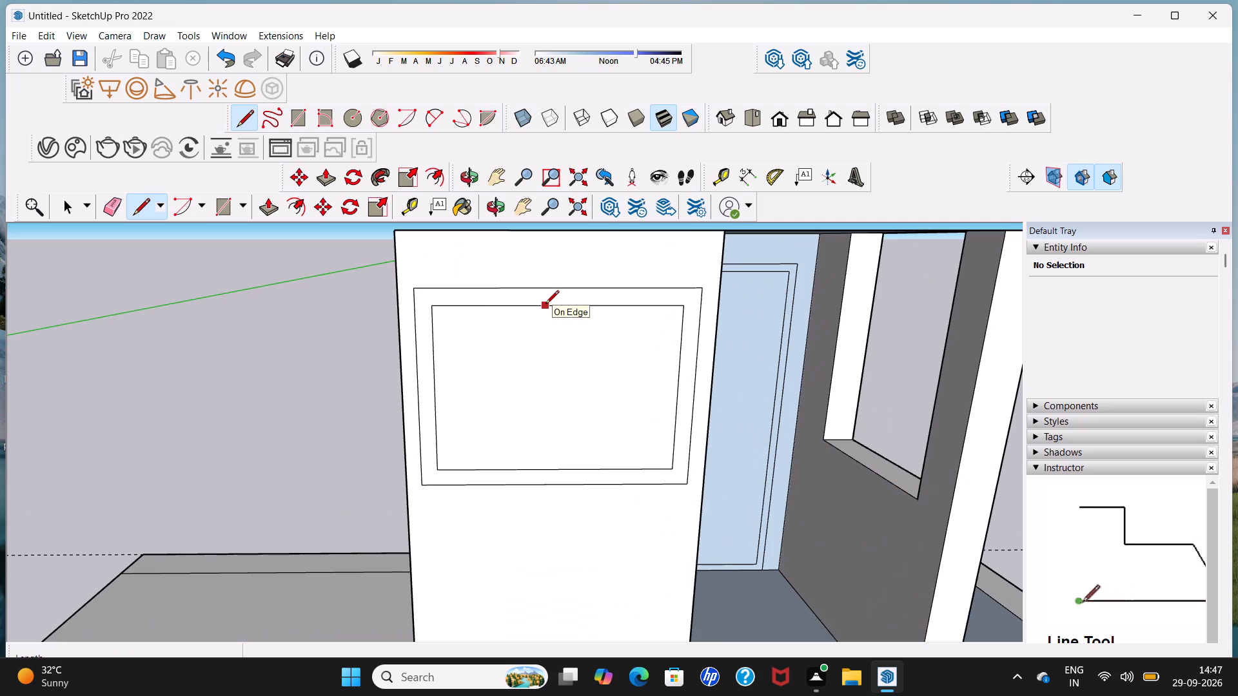
{"action": "left_click", "coordinate": [545, 305]}
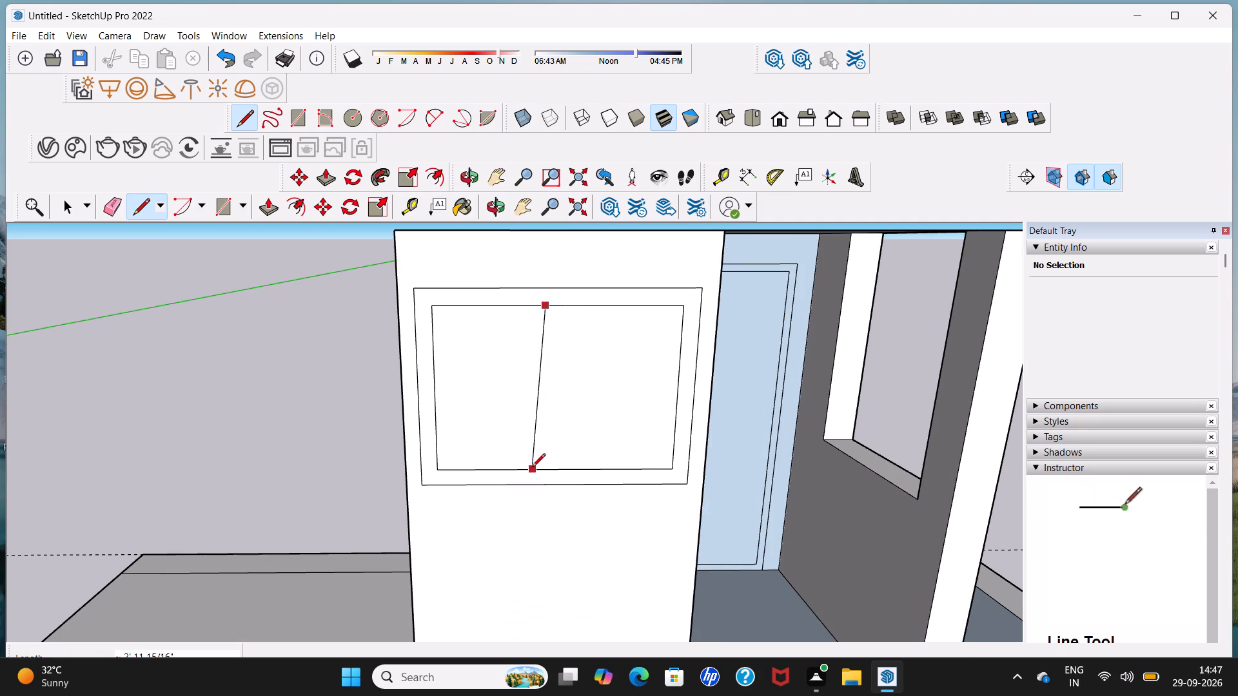
{"action": "left_click", "coordinate": [535, 473]}
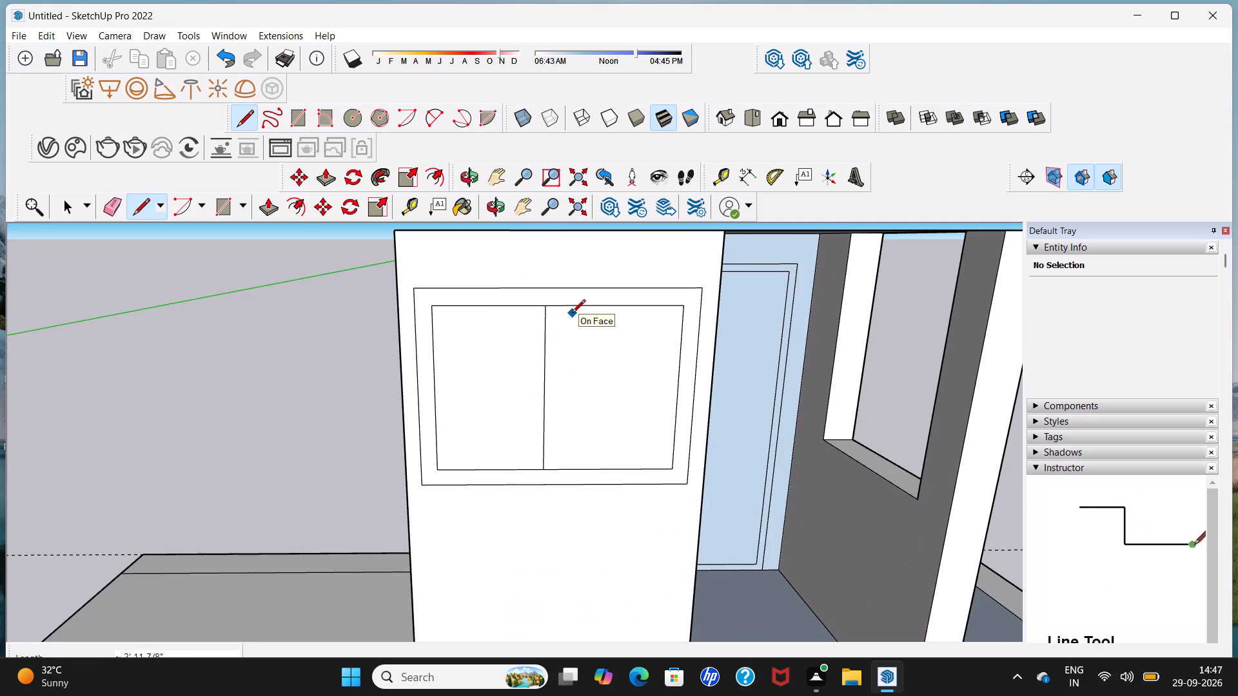
{"action": "right_click_drag", "start_coordinate": [0, 0], "coordinate": [1041, 266]}
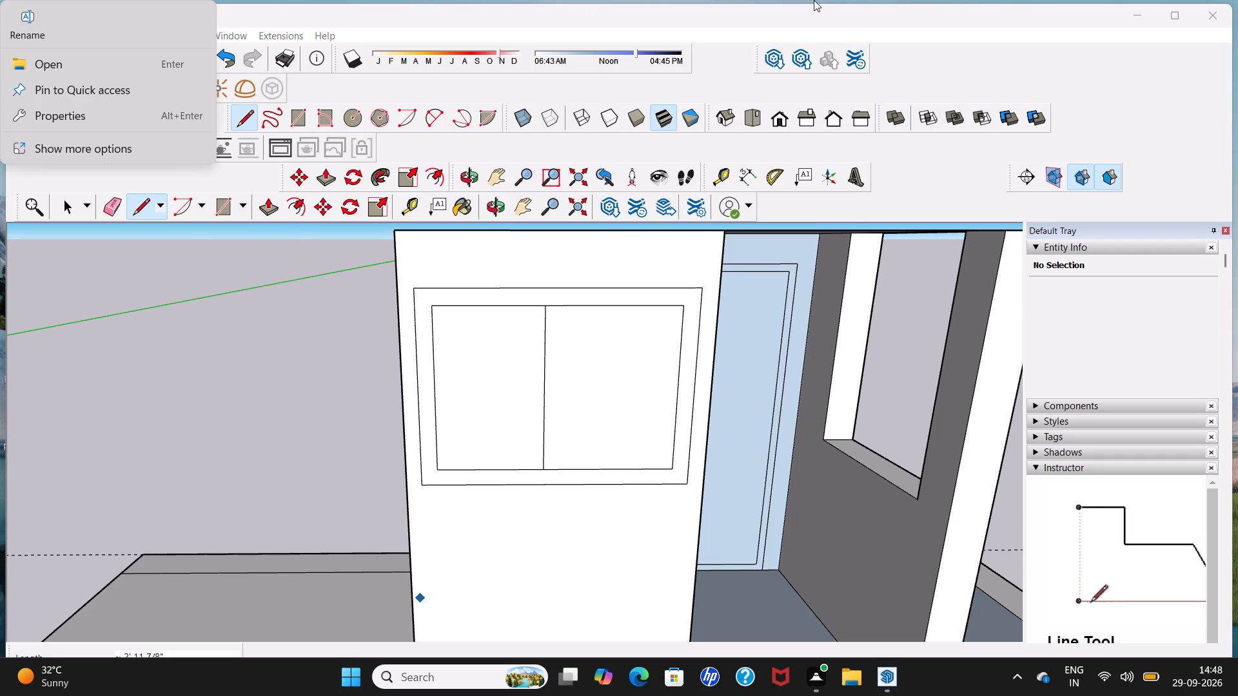
{"action": "left_click", "coordinate": [574, 307]}
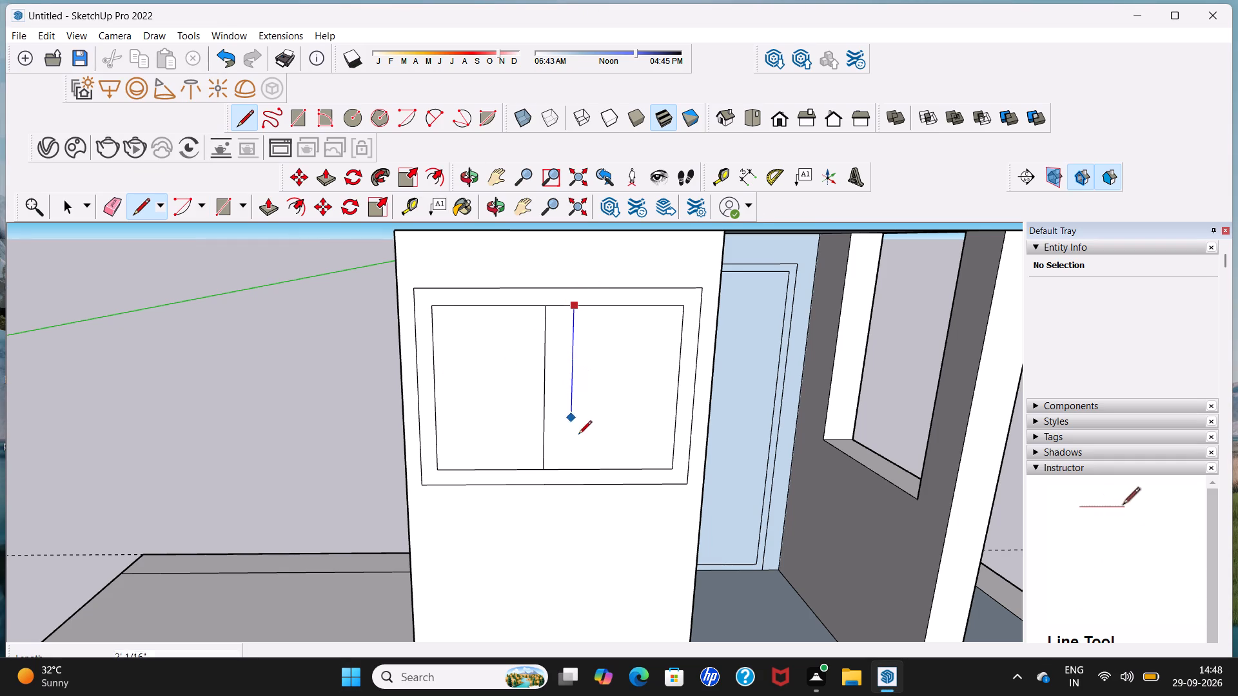
{"action": "left_click", "coordinate": [572, 475]}
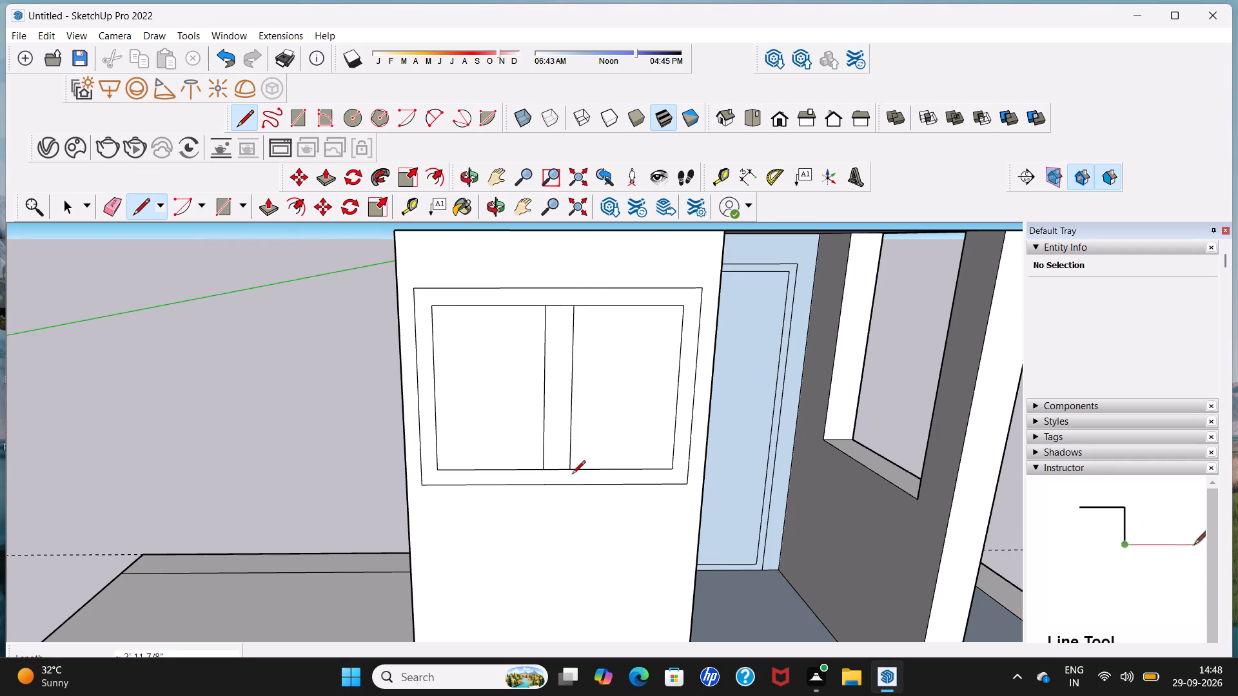
Delete the short bottom and top edge segments between the two mullion lines, joining the mullion to the window frame.
{"action": "scroll", "coordinate": [573, 473], "scroll_direction": "down", "scroll_amount": 4}
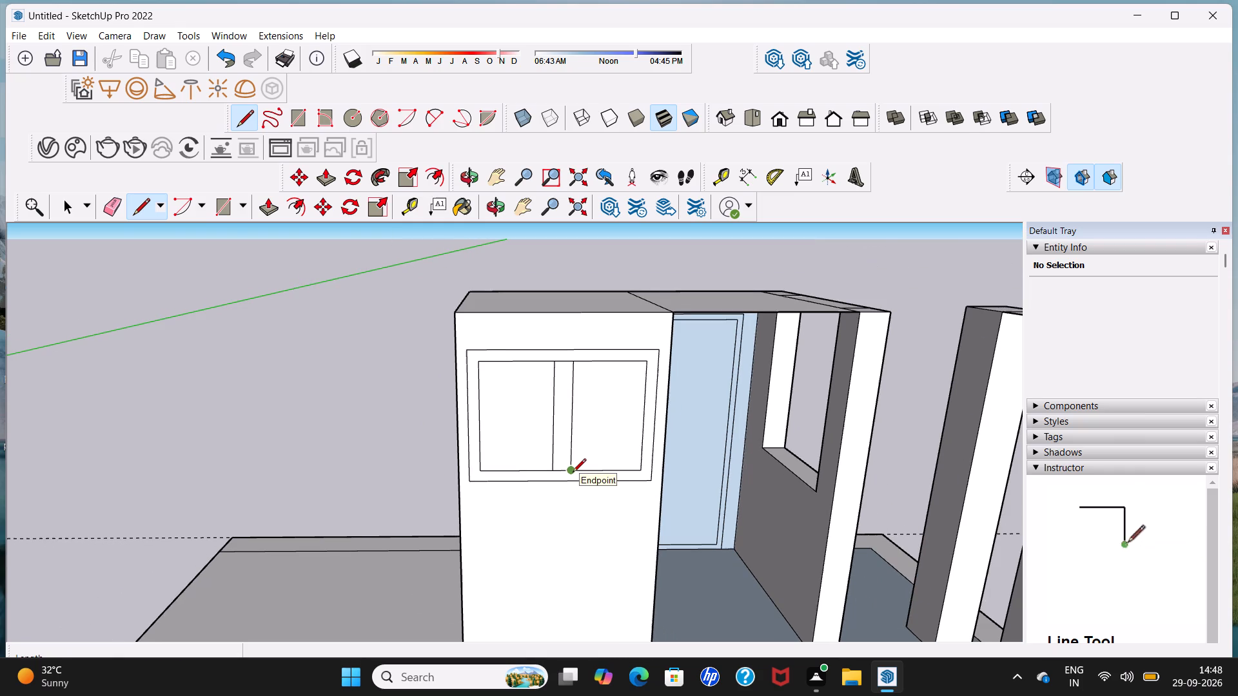
{"action": "key", "text": "space"}
{"action": "left_click", "coordinate": [557, 470]}
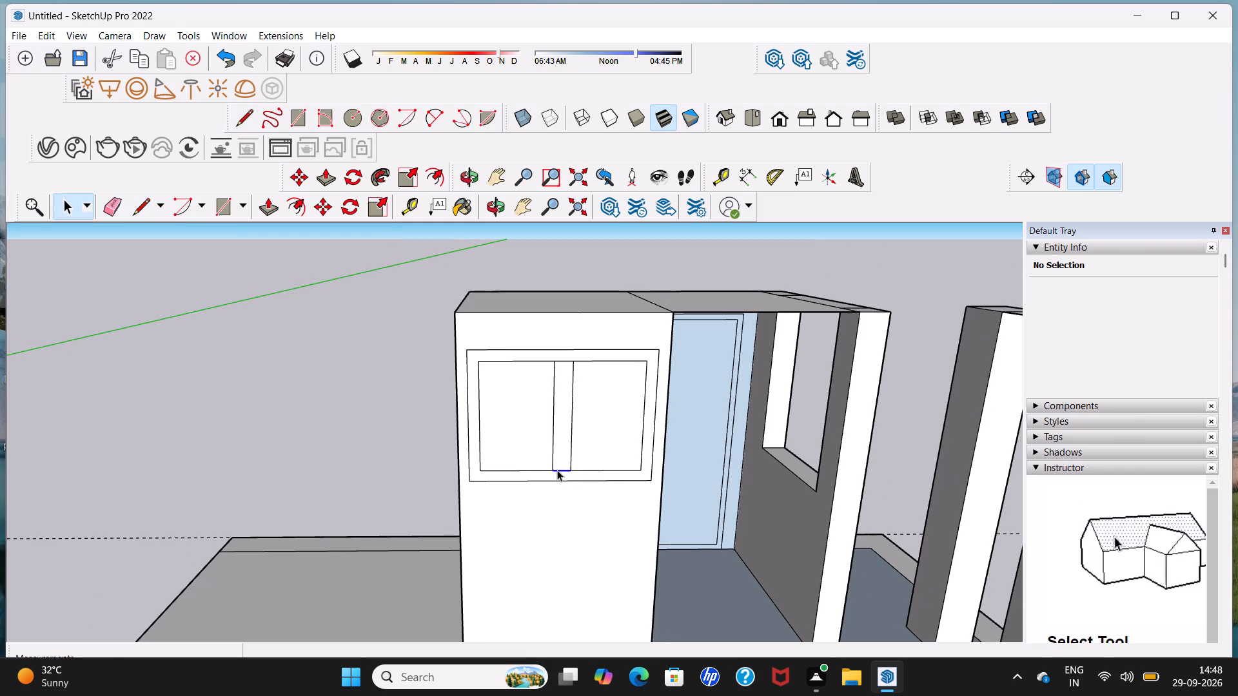
{"action": "key", "text": "Delete"}
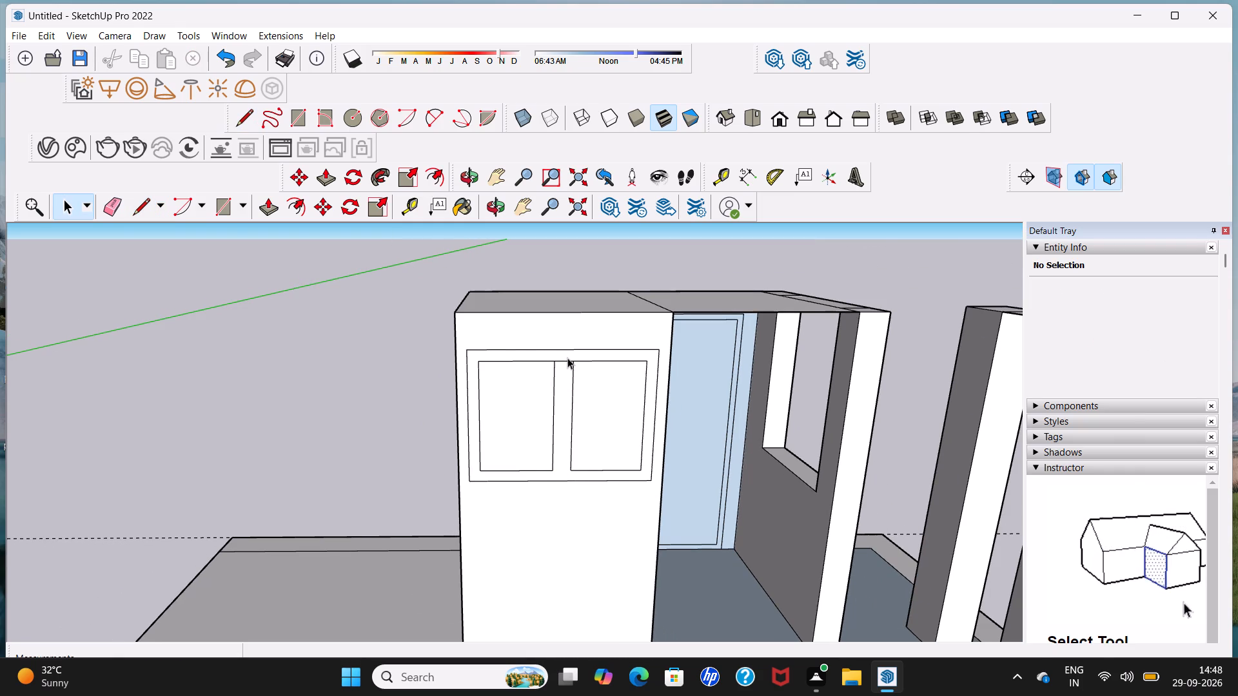
{"action": "left_click", "coordinate": [562, 360]}
{"action": "key", "text": "Delete"}
{"action": "scroll", "coordinate": [562, 360], "scroll_direction": "down", "scroll_amount": 5}
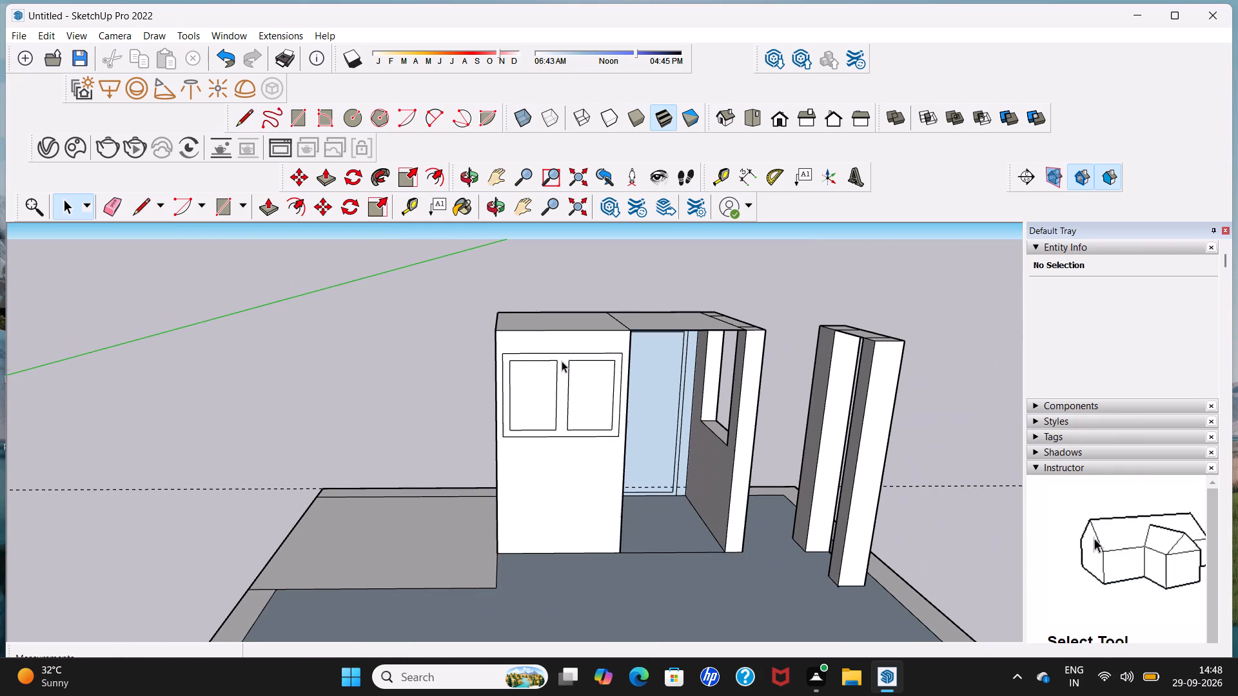
{"action": "middle_click_drag", "start_coordinate": [600, 430], "coordinate": [575, 372]}
{"action": "scroll", "coordinate": [575, 372], "scroll_direction": "down", "scroll_amount": 6}
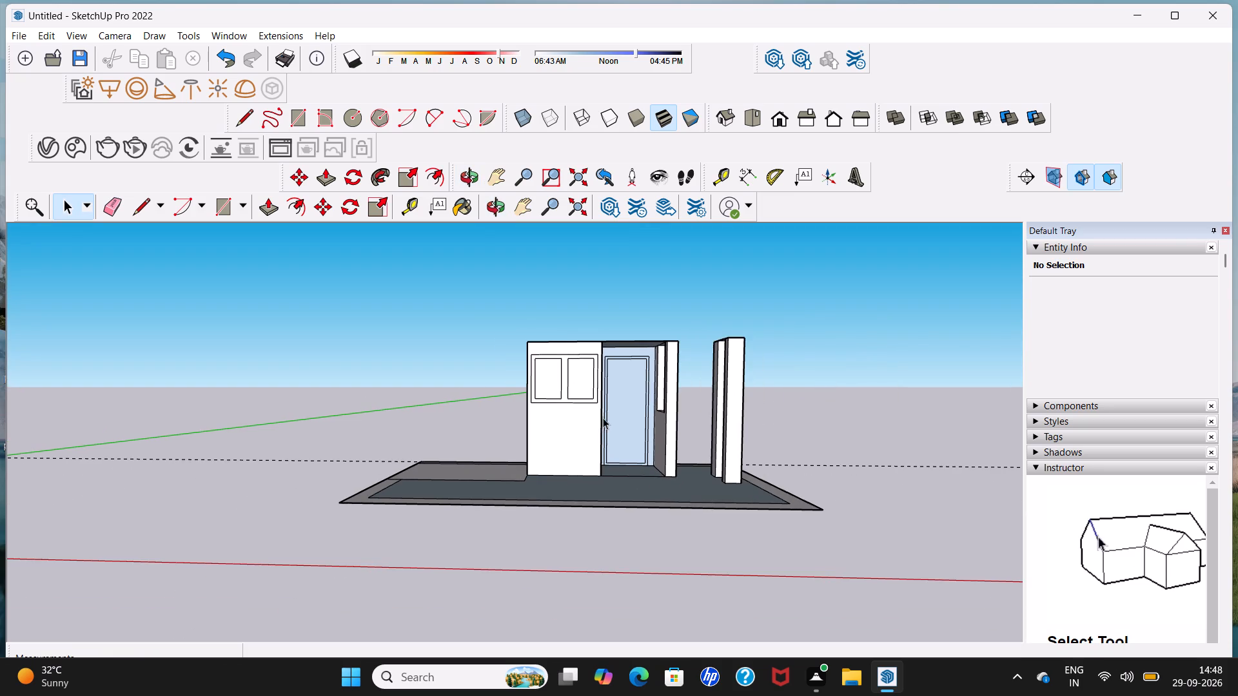
Erase the dashed guide line running behind the building.
{"action": "middle_click_drag", "start_coordinate": [625, 416], "coordinate": [660, 530]}
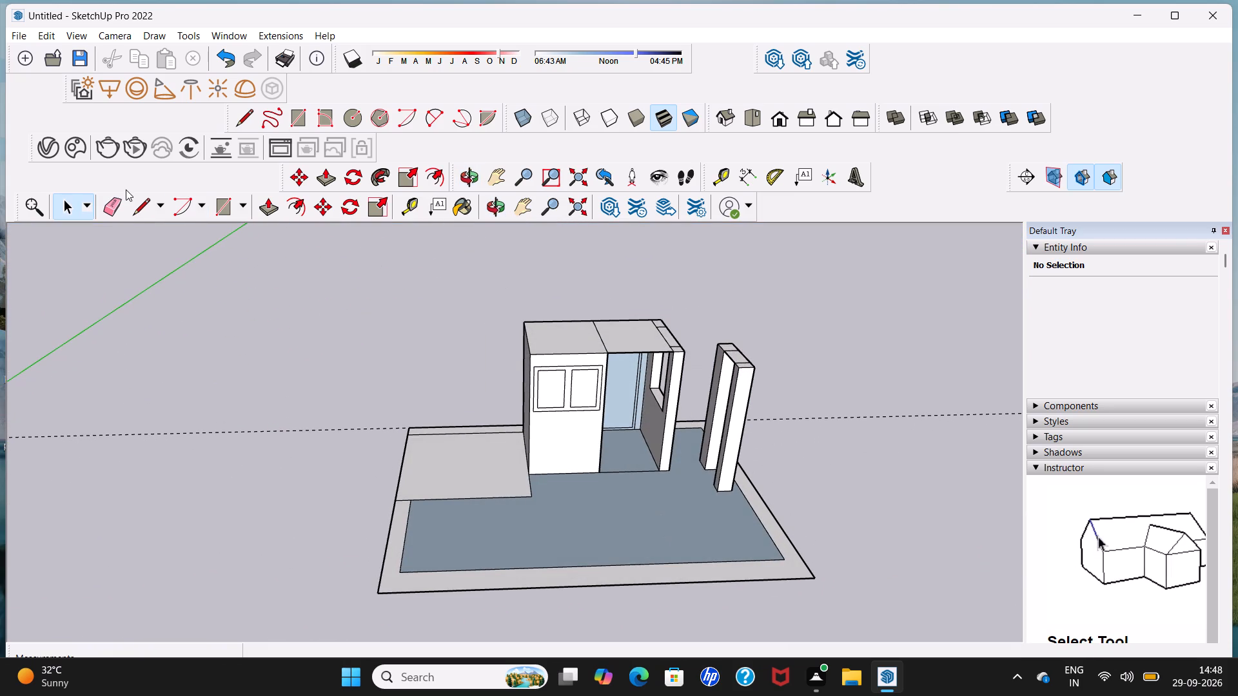
{"action": "left_click", "coordinate": [119, 208]}
{"action": "left_click_drag", "start_coordinate": [171, 398], "coordinate": [184, 464]}
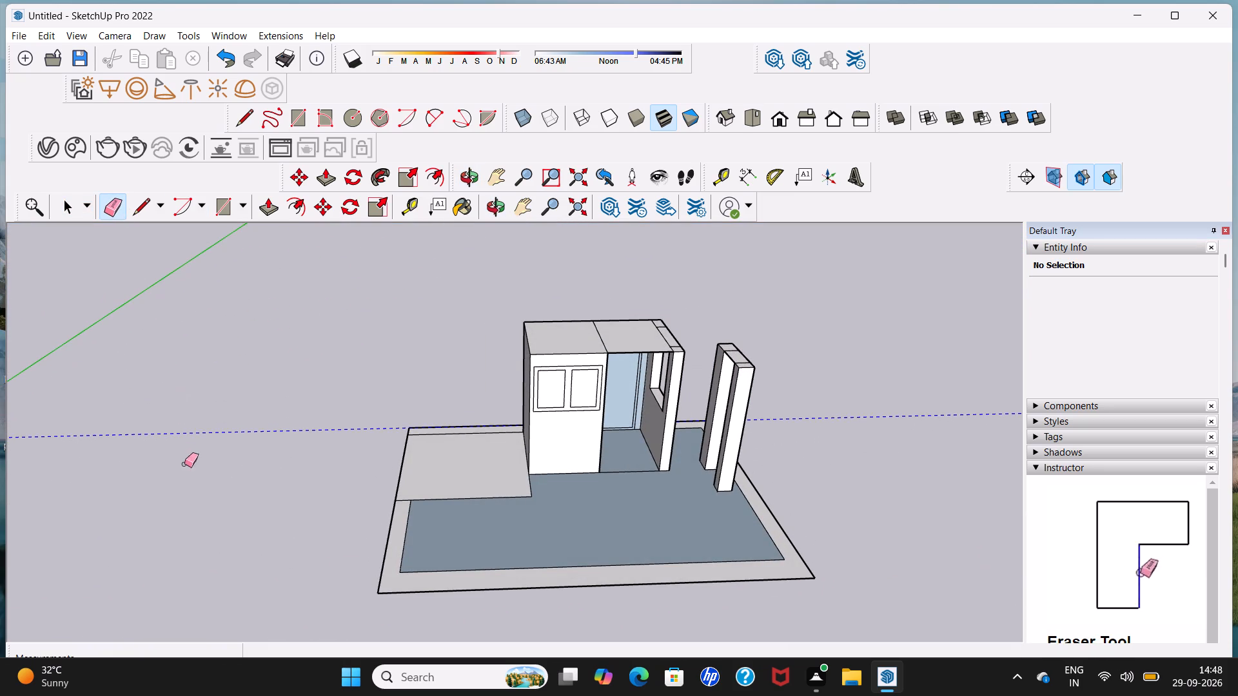
{"action": "left_click_drag", "start_coordinate": [184, 464], "coordinate": [191, 490]}
{"action": "key", "text": "Delete"}
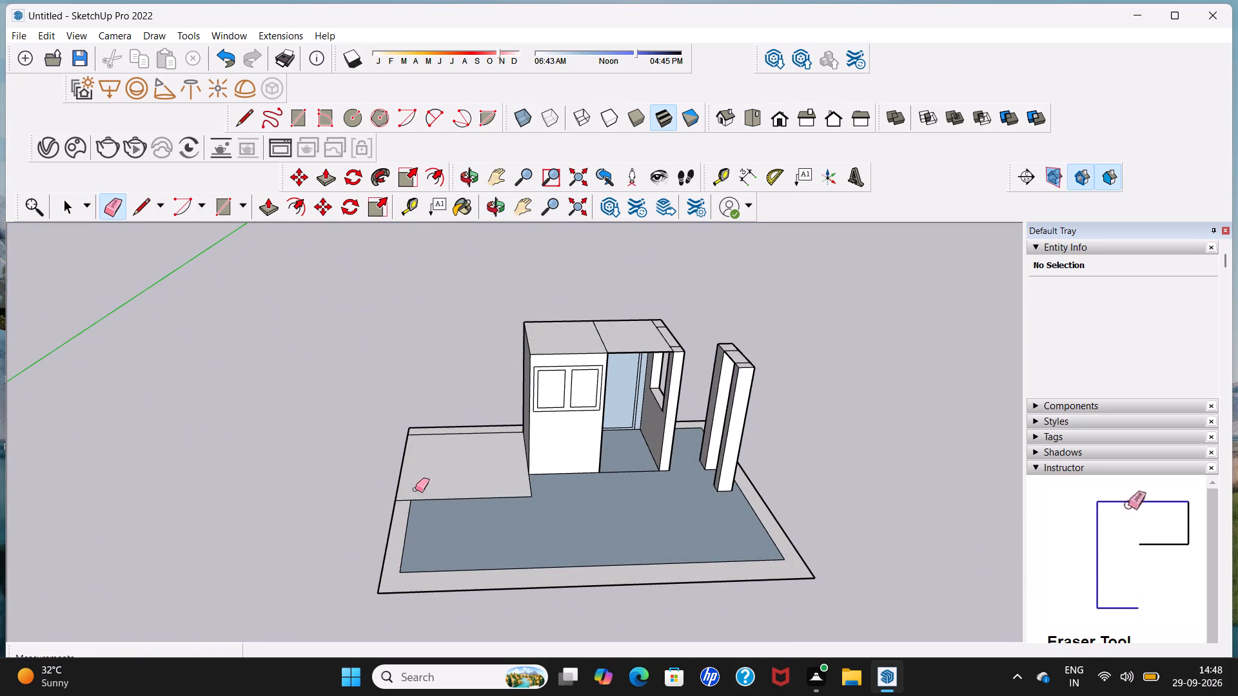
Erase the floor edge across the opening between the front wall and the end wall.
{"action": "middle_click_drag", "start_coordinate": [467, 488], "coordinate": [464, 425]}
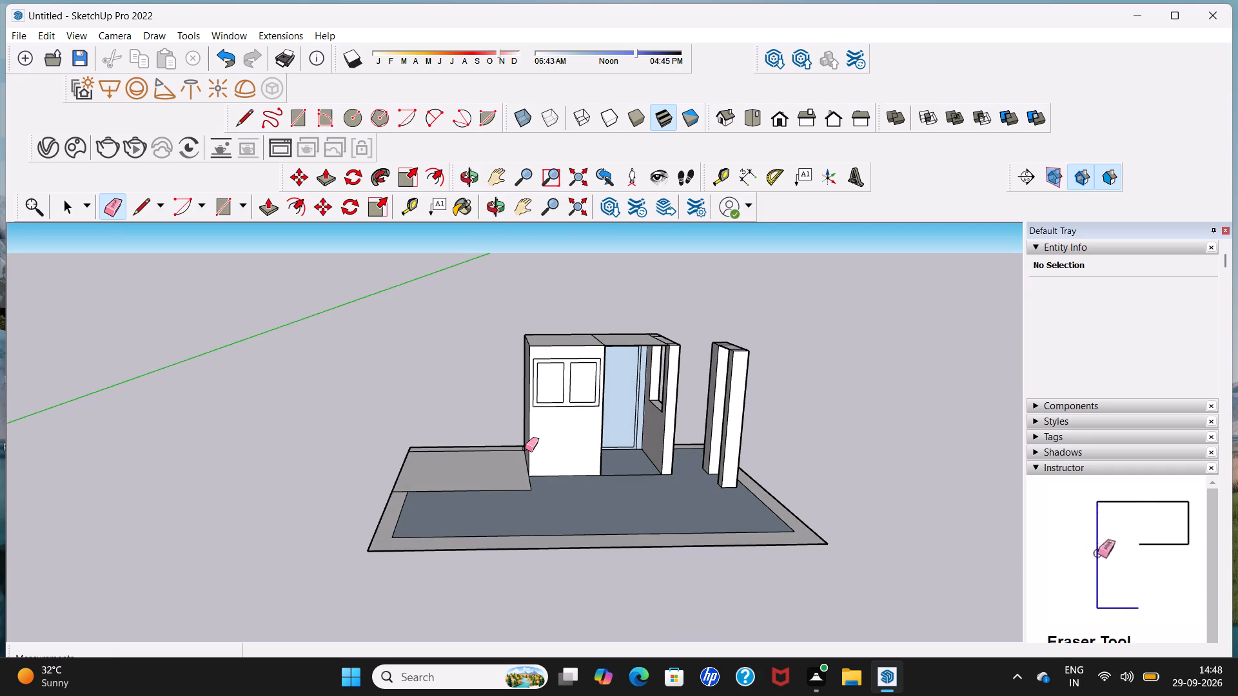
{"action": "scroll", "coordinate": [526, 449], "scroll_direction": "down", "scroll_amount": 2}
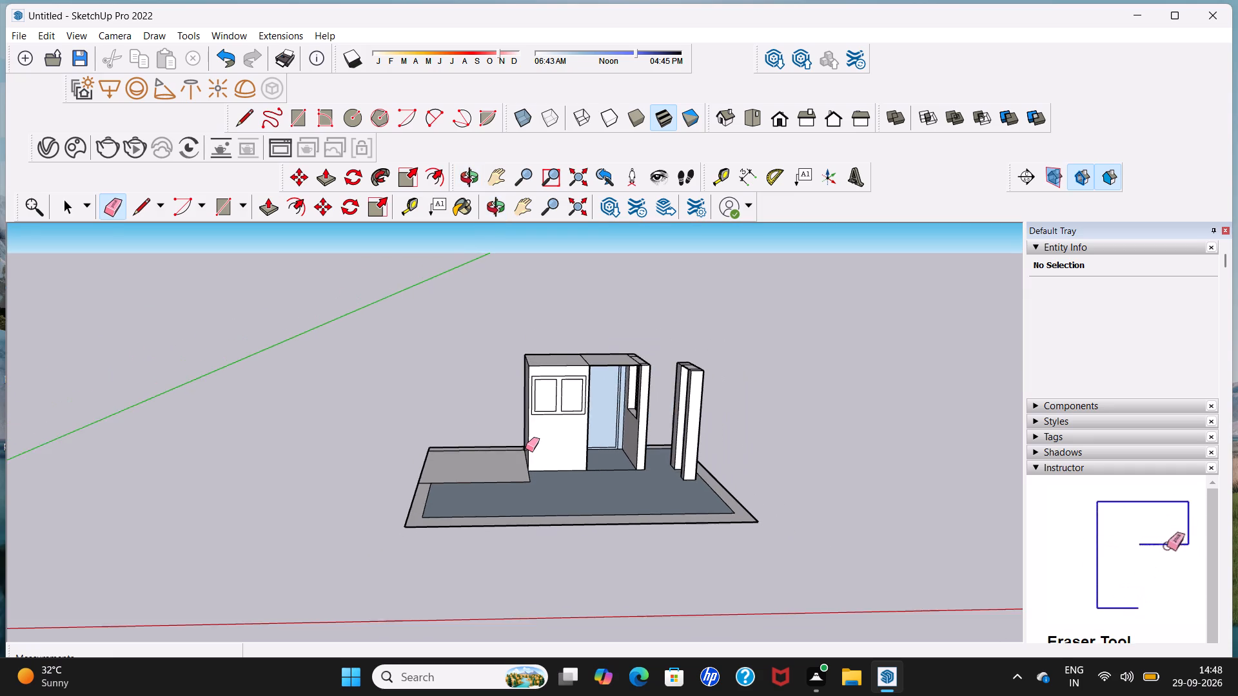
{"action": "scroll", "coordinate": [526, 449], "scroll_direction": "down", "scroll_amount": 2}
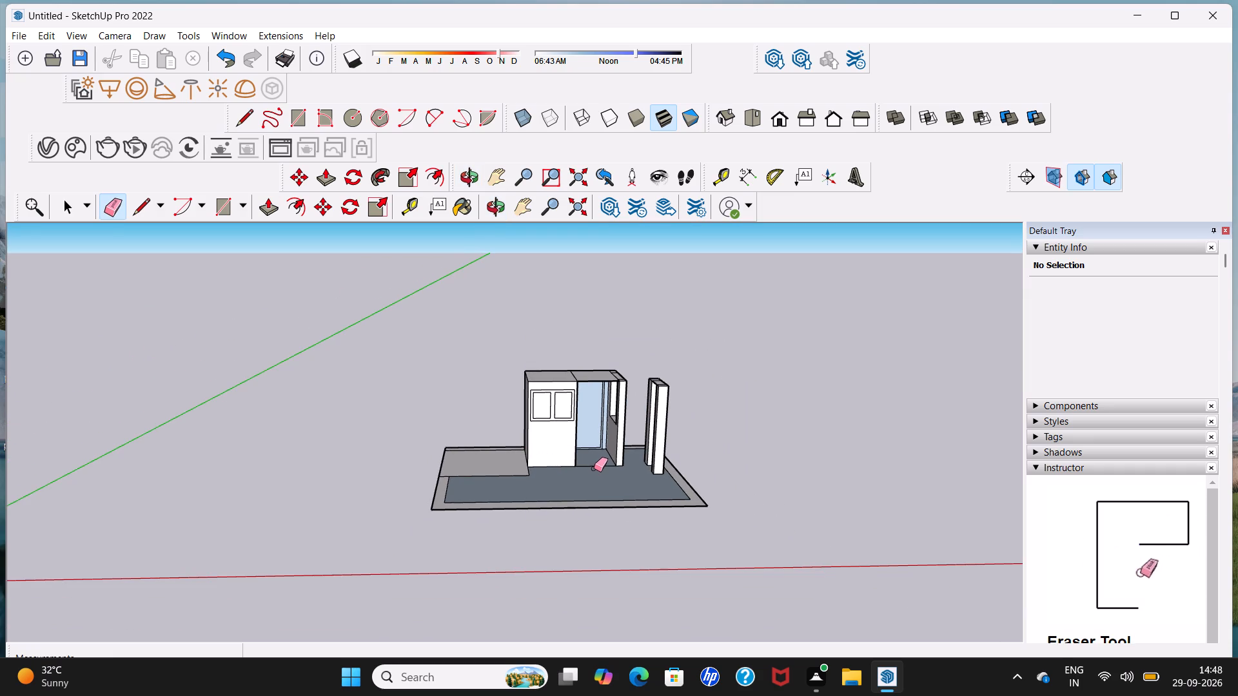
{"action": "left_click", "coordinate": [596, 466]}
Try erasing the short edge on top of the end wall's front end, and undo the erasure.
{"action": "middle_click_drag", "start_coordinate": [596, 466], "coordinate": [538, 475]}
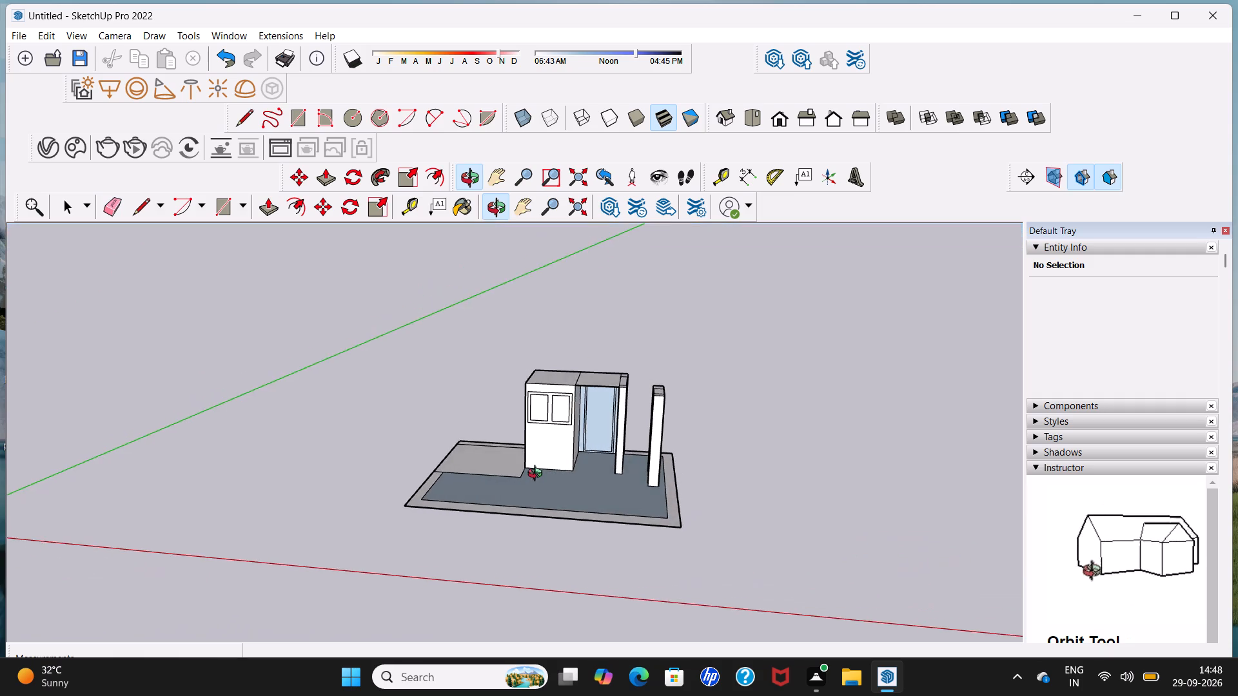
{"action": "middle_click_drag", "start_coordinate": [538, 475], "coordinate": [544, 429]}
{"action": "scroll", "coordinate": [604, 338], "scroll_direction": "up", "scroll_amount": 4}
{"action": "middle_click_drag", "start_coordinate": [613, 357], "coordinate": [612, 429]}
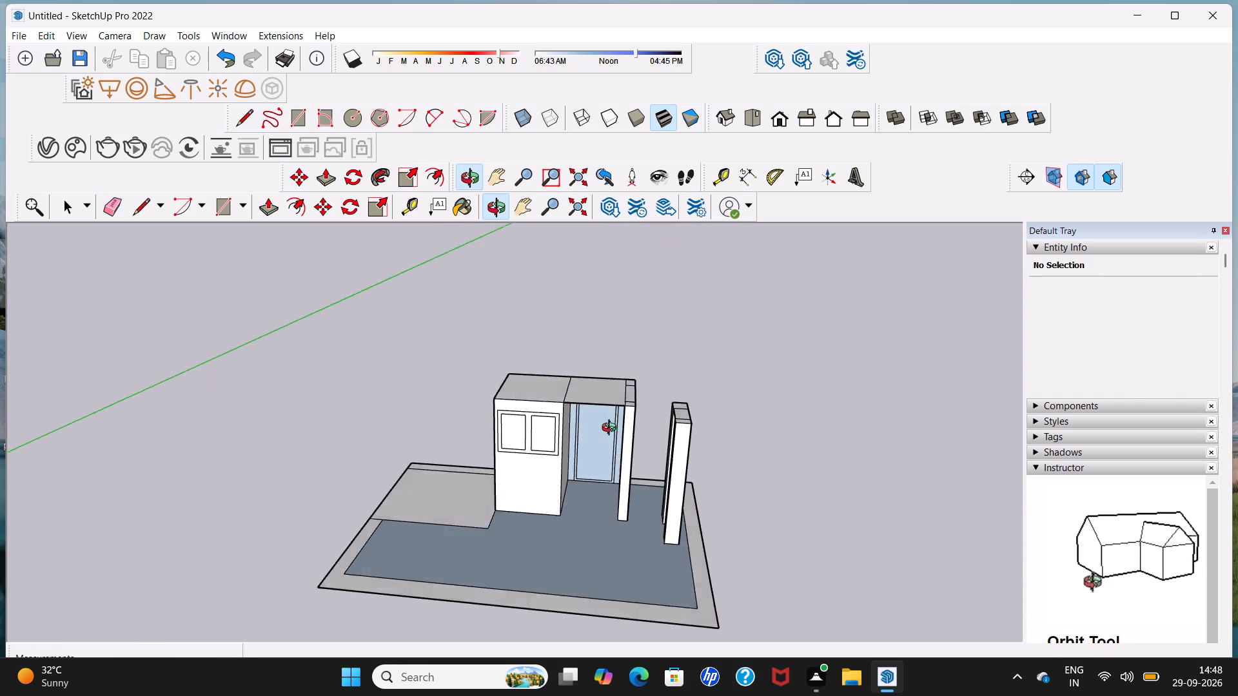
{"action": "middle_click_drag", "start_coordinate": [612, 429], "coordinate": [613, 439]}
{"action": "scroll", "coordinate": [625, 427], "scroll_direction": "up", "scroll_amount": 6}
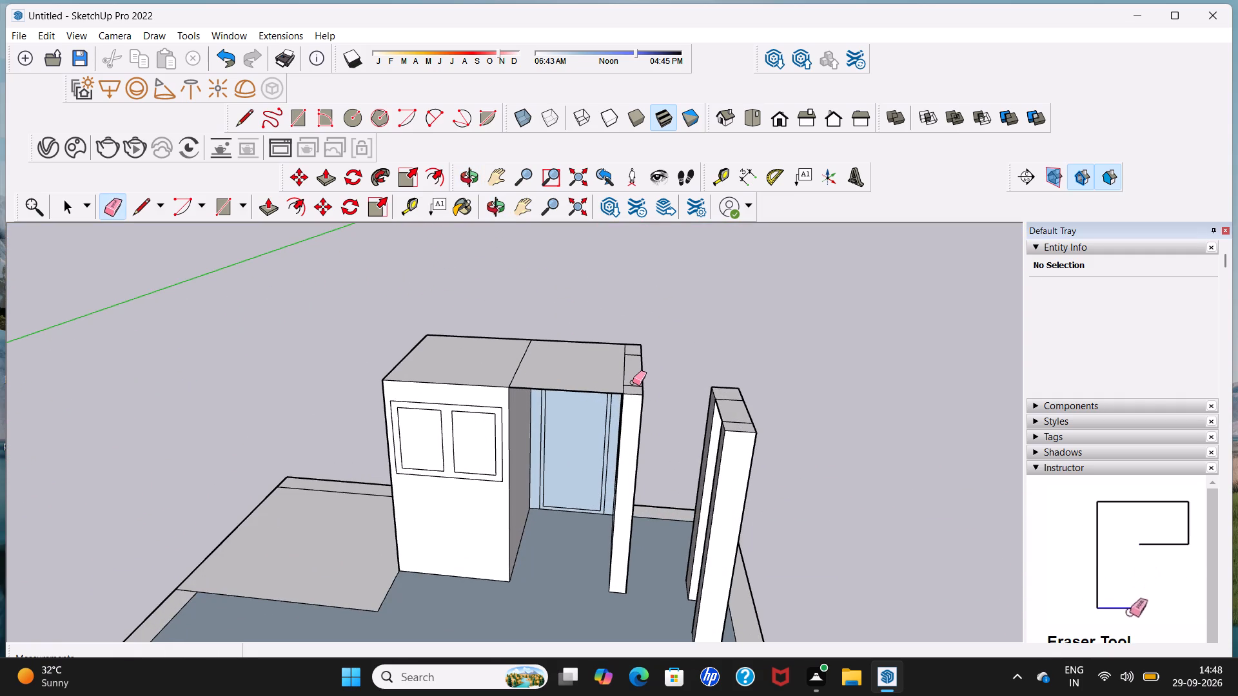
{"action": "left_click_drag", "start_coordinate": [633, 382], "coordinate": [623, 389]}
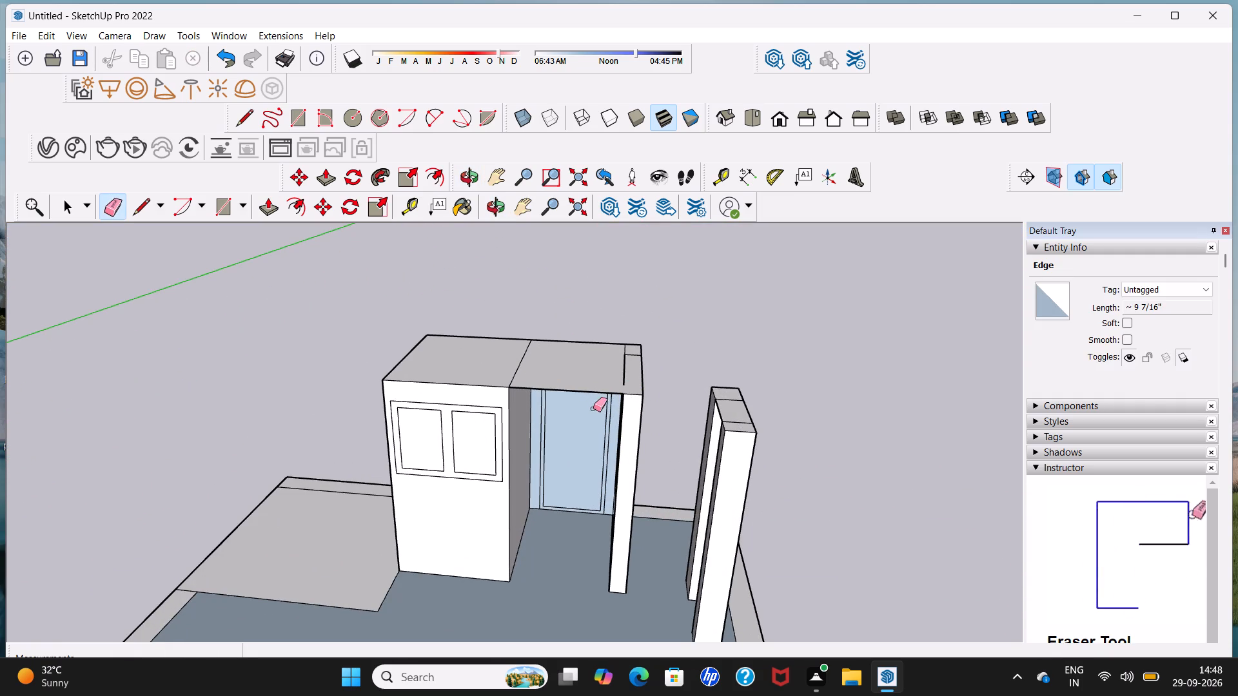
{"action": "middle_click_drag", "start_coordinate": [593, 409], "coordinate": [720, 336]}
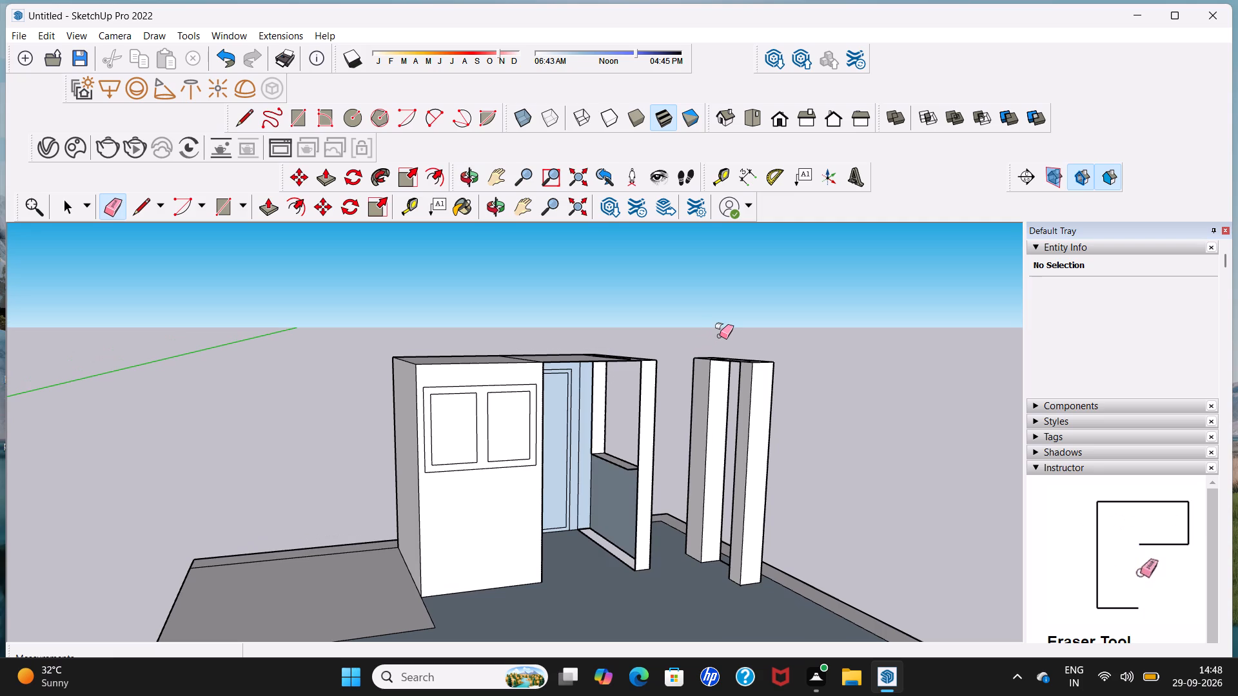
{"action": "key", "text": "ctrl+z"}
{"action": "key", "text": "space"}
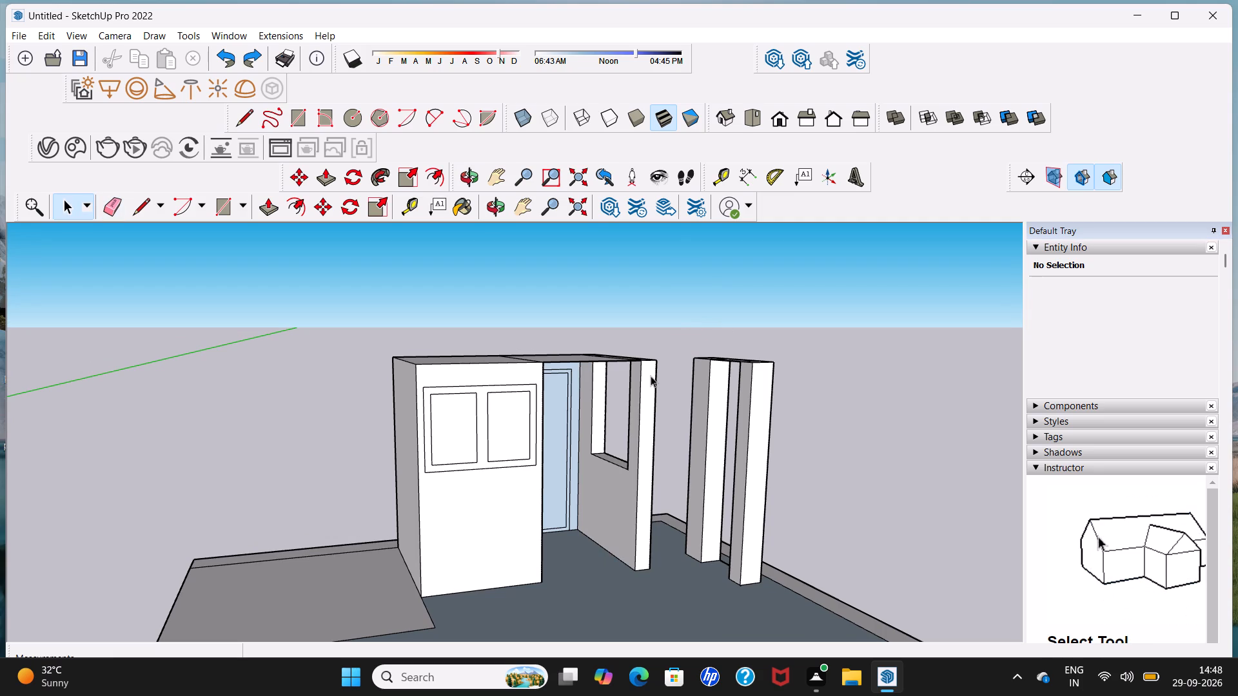
Draw a floor line about 4' 8 15/16" long across the opening, from the front wall's corner to the end wall's inner corner.
{"action": "middle_click_drag", "start_coordinate": [651, 376], "coordinate": [559, 381]}
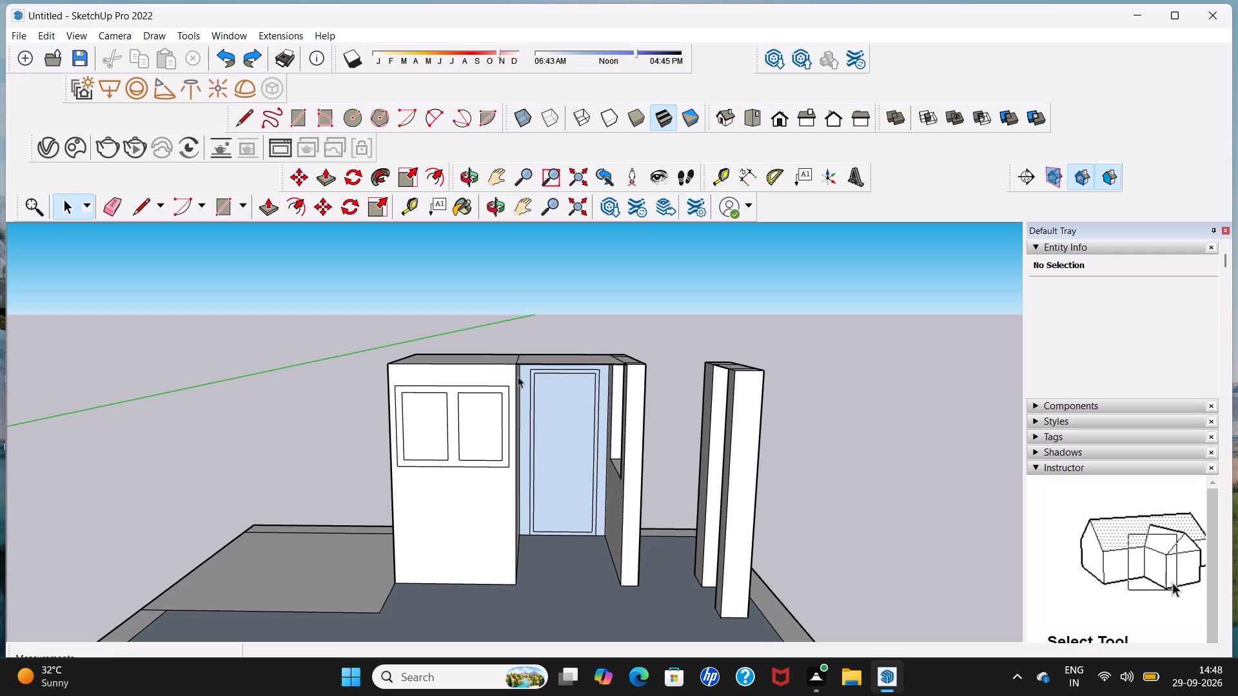
{"action": "left_click", "coordinate": [241, 124]}
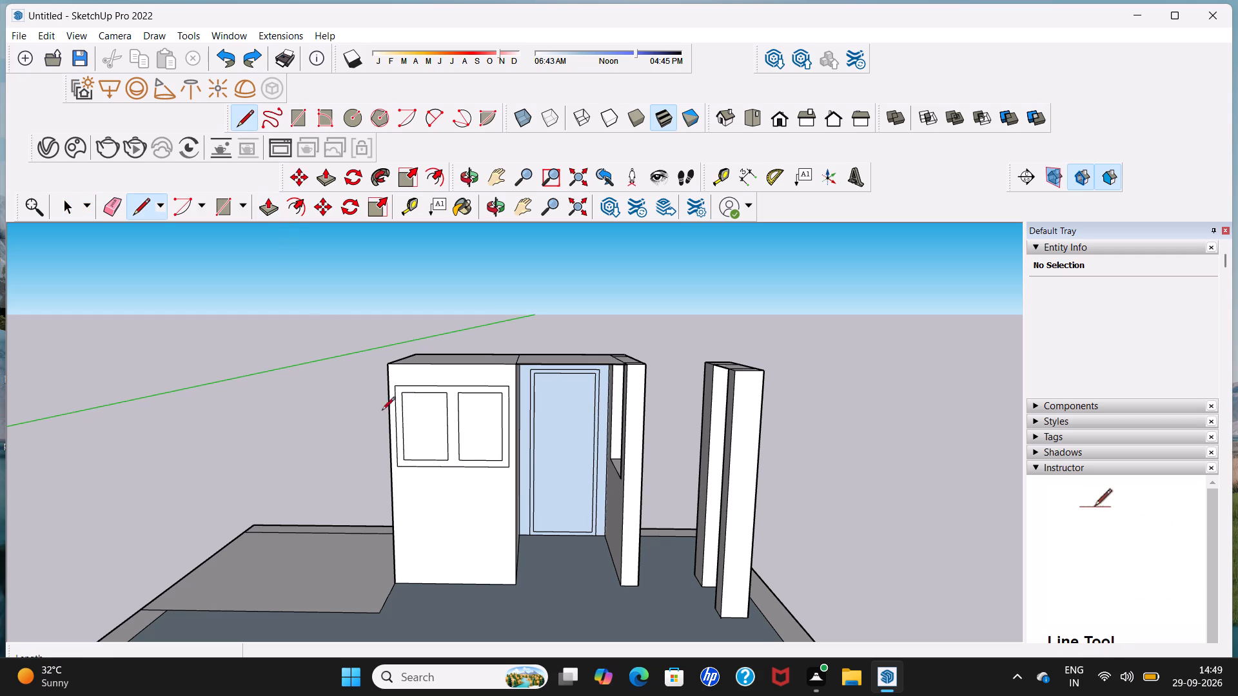
{"action": "left_click", "coordinate": [520, 585]}
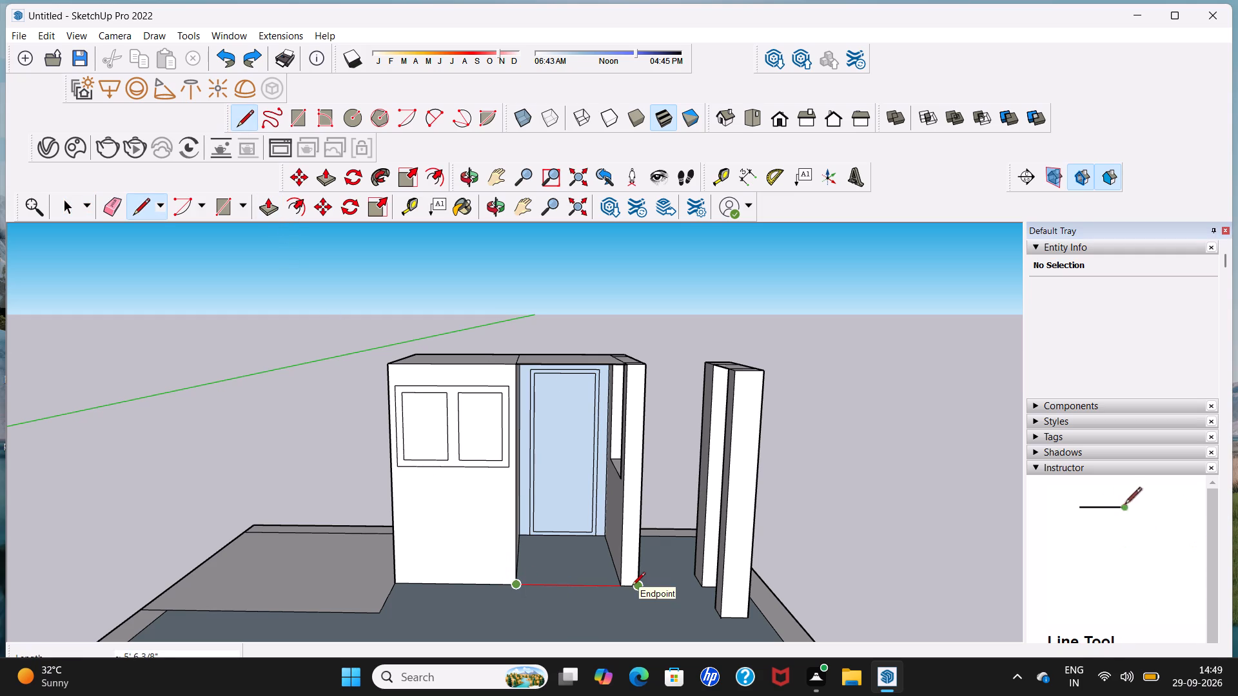
{"action": "left_click", "coordinate": [623, 590]}
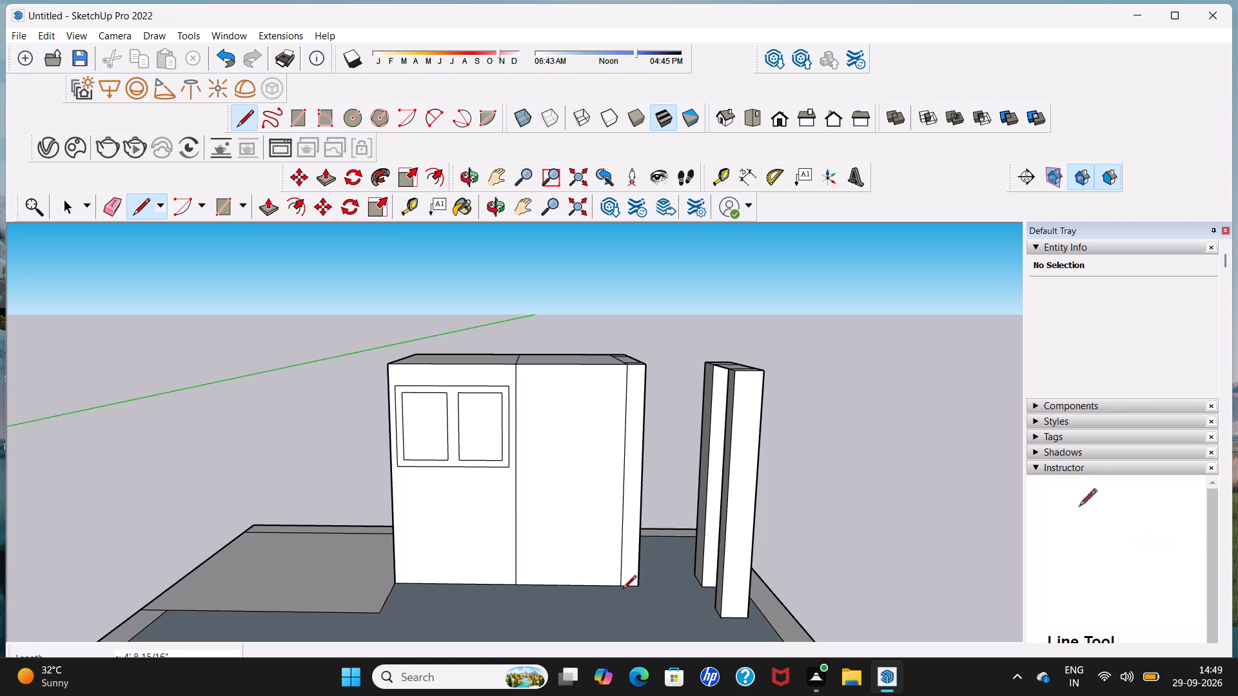
{"action": "key", "text": "space"}
Delete the vertical face that fills the opening between the front wall and the end wall.
{"action": "left_click", "coordinate": [582, 536]}
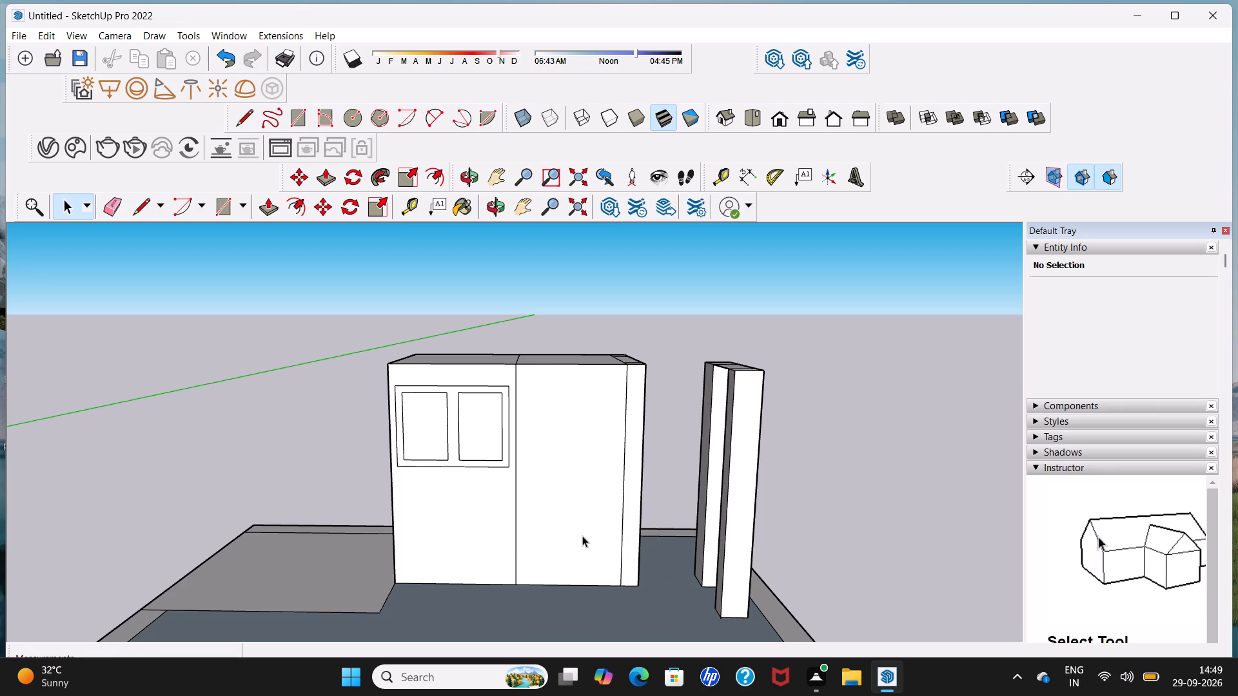
{"action": "key", "text": "Delete"}
Outline a rectangle on the floor in front of the opening, about 4' 8 15/16" wide and 4' 6 1/4" deep.
{"action": "middle_click_drag", "start_coordinate": [578, 536], "coordinate": [577, 595]}
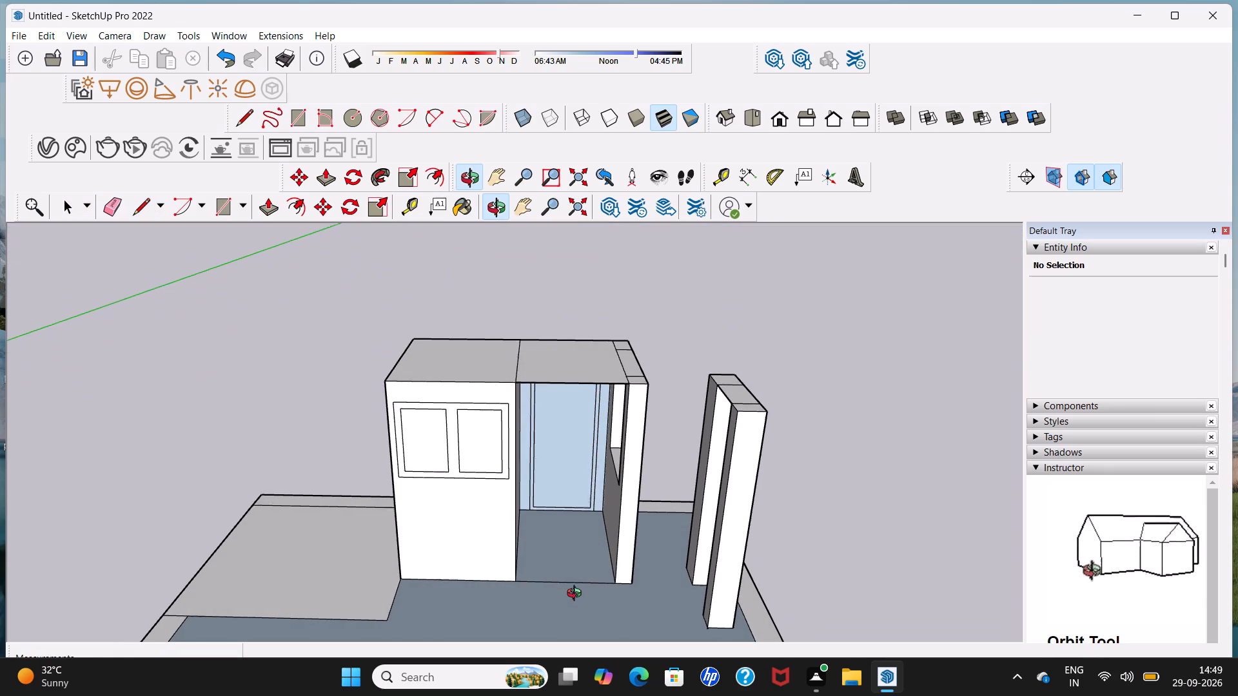
{"action": "middle_click_drag", "start_coordinate": [577, 595], "coordinate": [577, 595]}
{"action": "middle_click_drag", "start_coordinate": [577, 594], "coordinate": [571, 488]}
{"action": "middle_click_drag", "start_coordinate": [572, 487], "coordinate": [576, 528]}
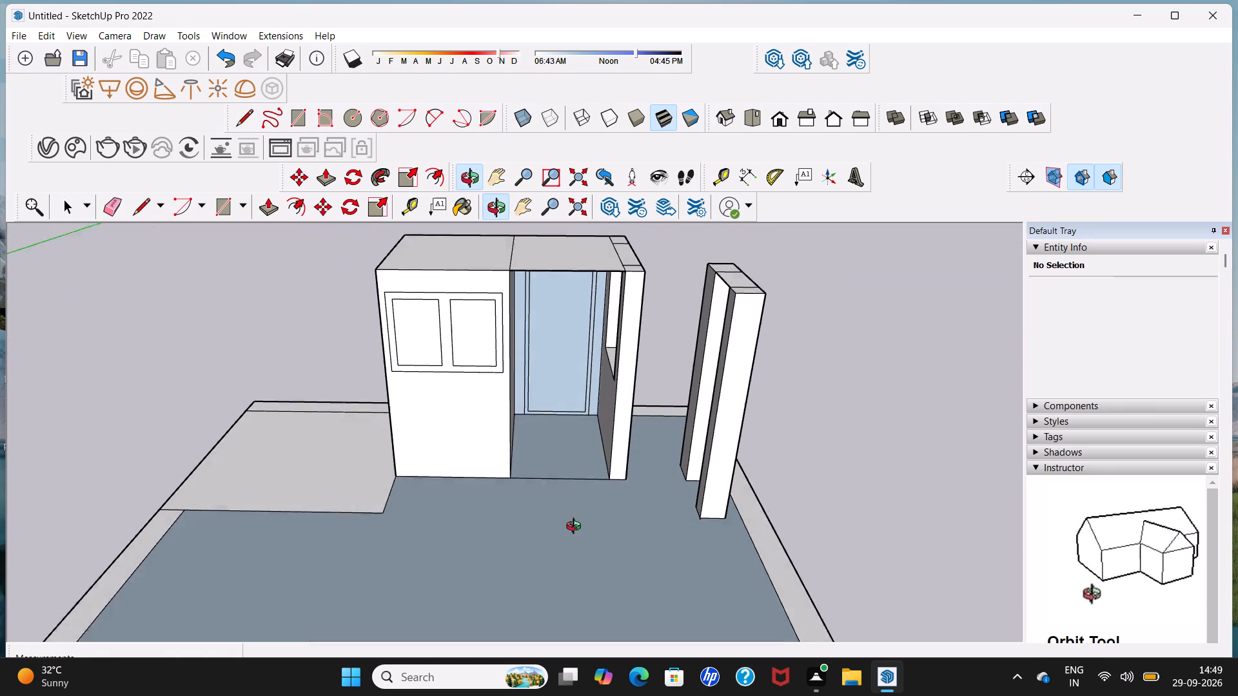
{"action": "middle_click_drag", "start_coordinate": [576, 528], "coordinate": [578, 535]}
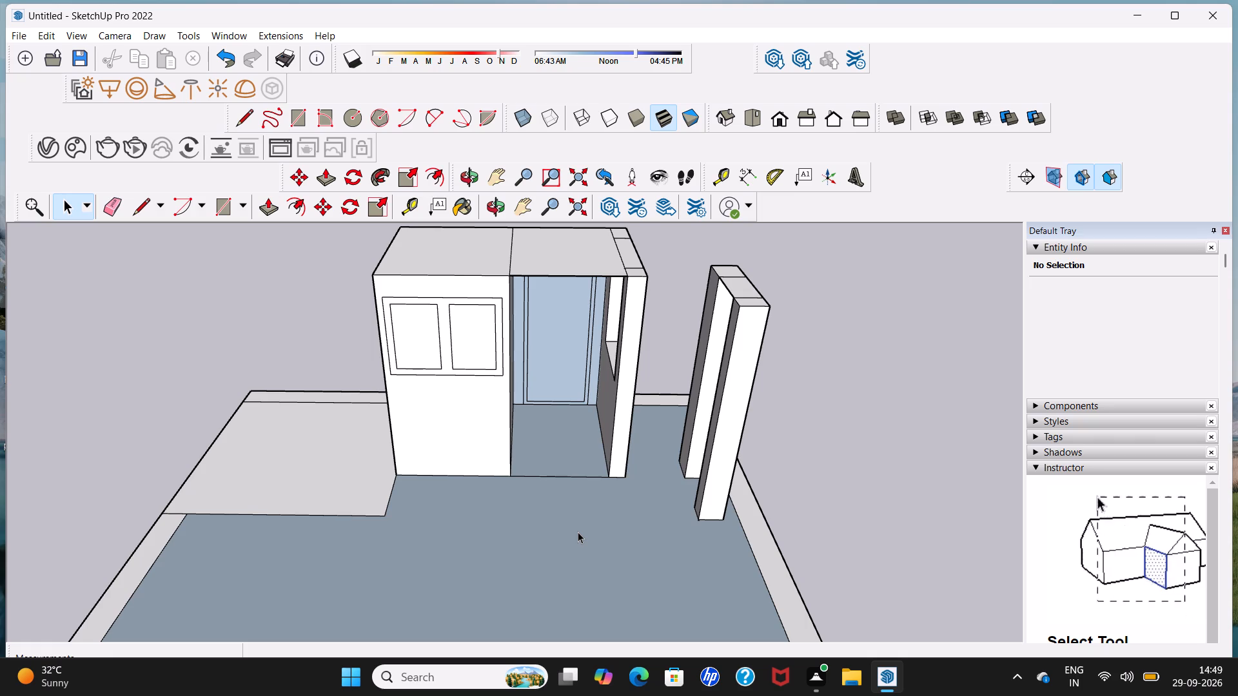
{"action": "scroll", "coordinate": [577, 529], "scroll_direction": "up", "scroll_amount": 1}
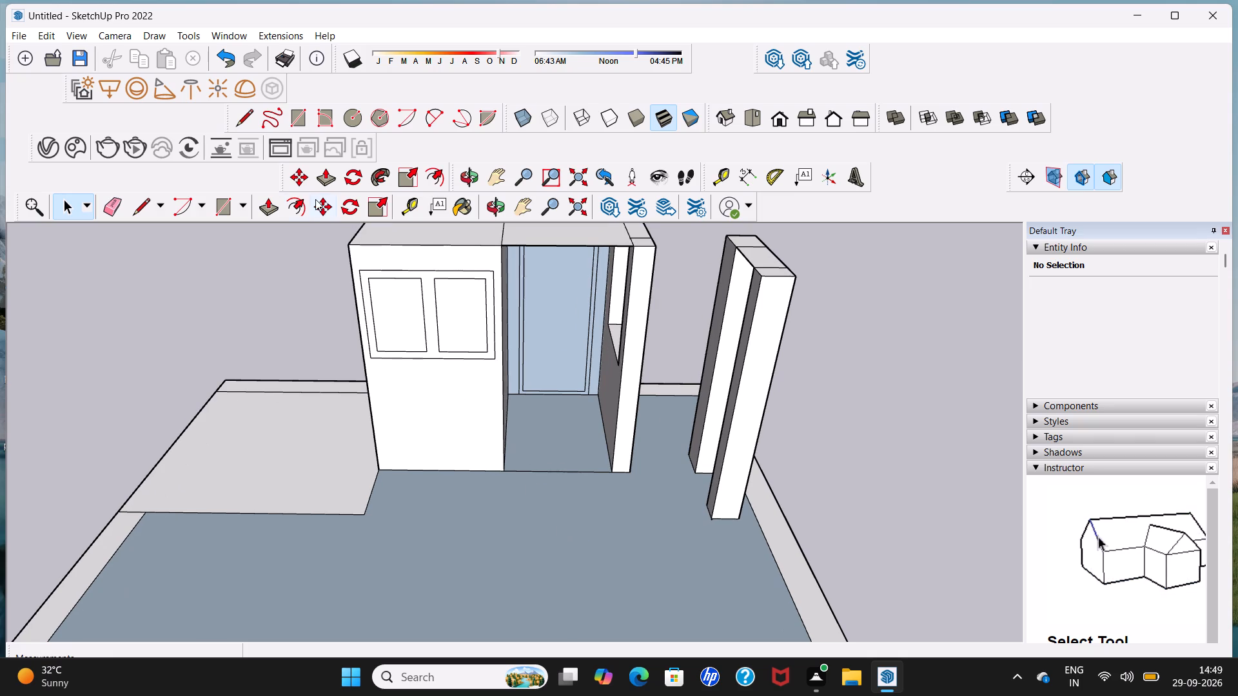
{"action": "left_click", "coordinate": [245, 116]}
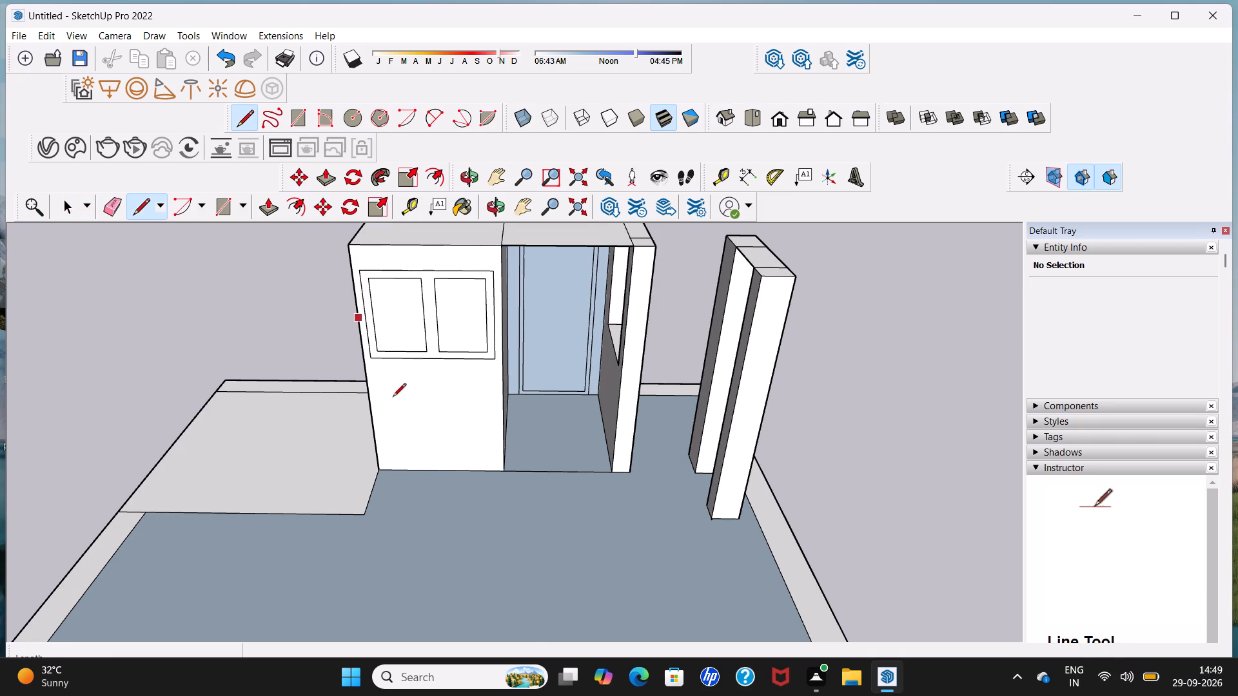
{"action": "left_click", "coordinate": [503, 476]}
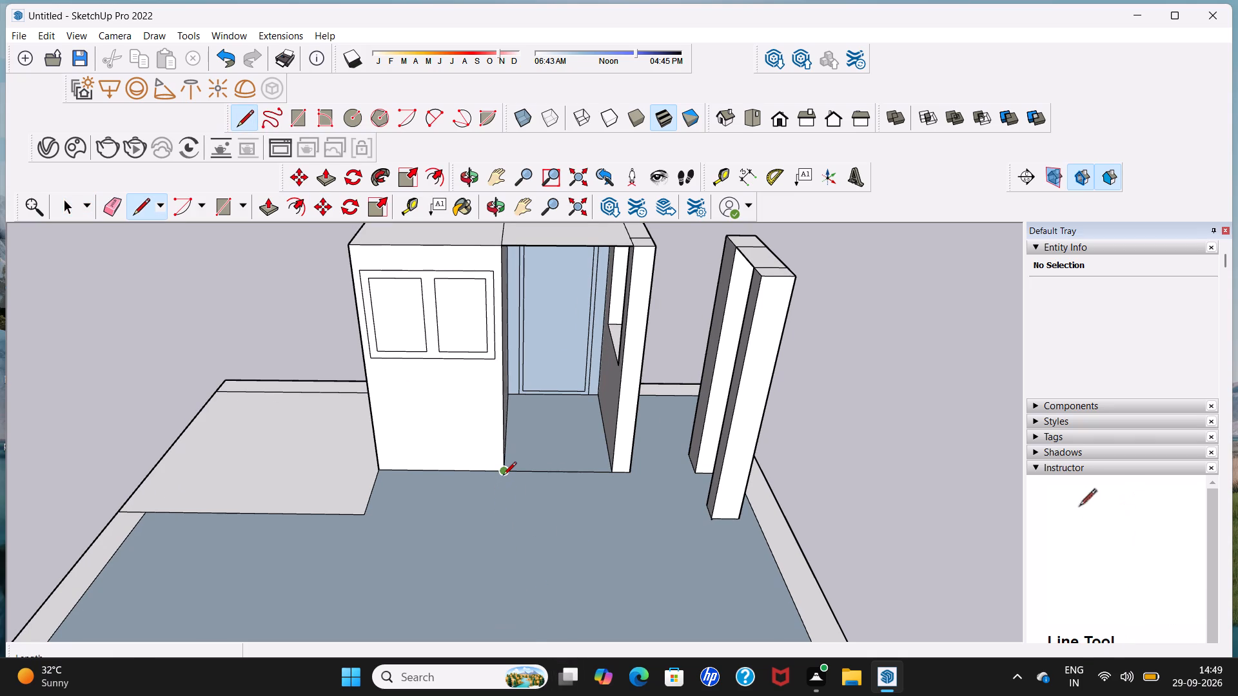
{"action": "left_click", "coordinate": [504, 541]}
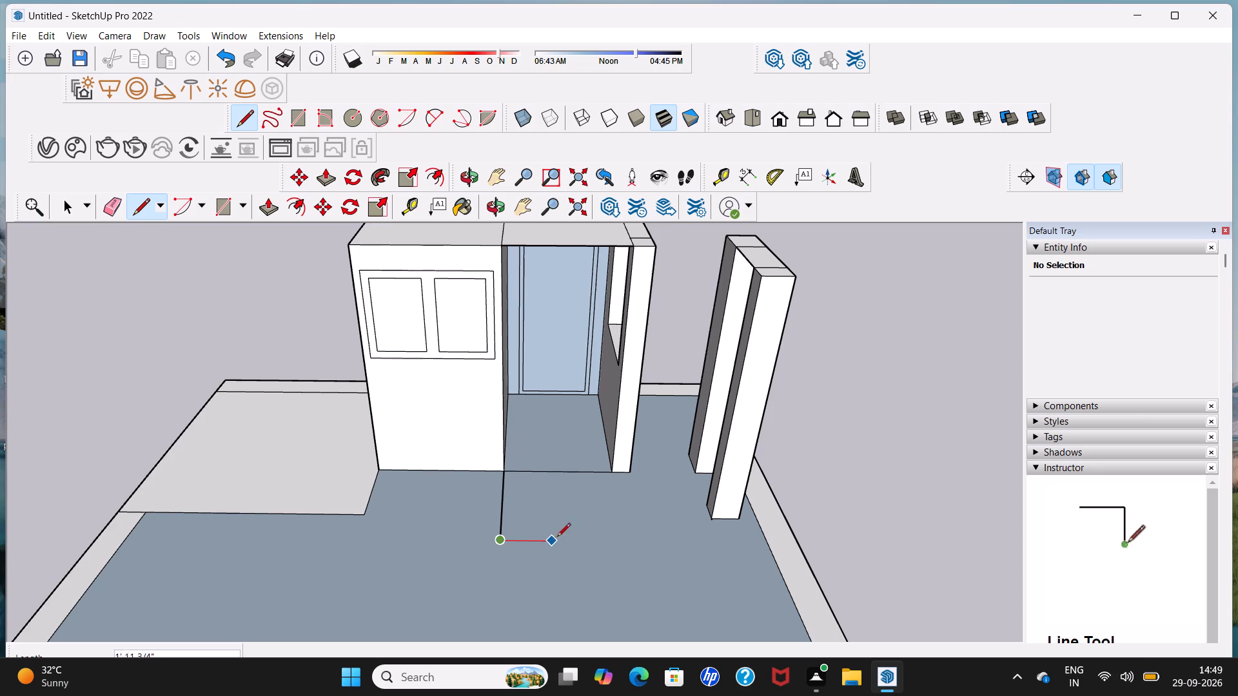
{"action": "left_click", "coordinate": [620, 534]}
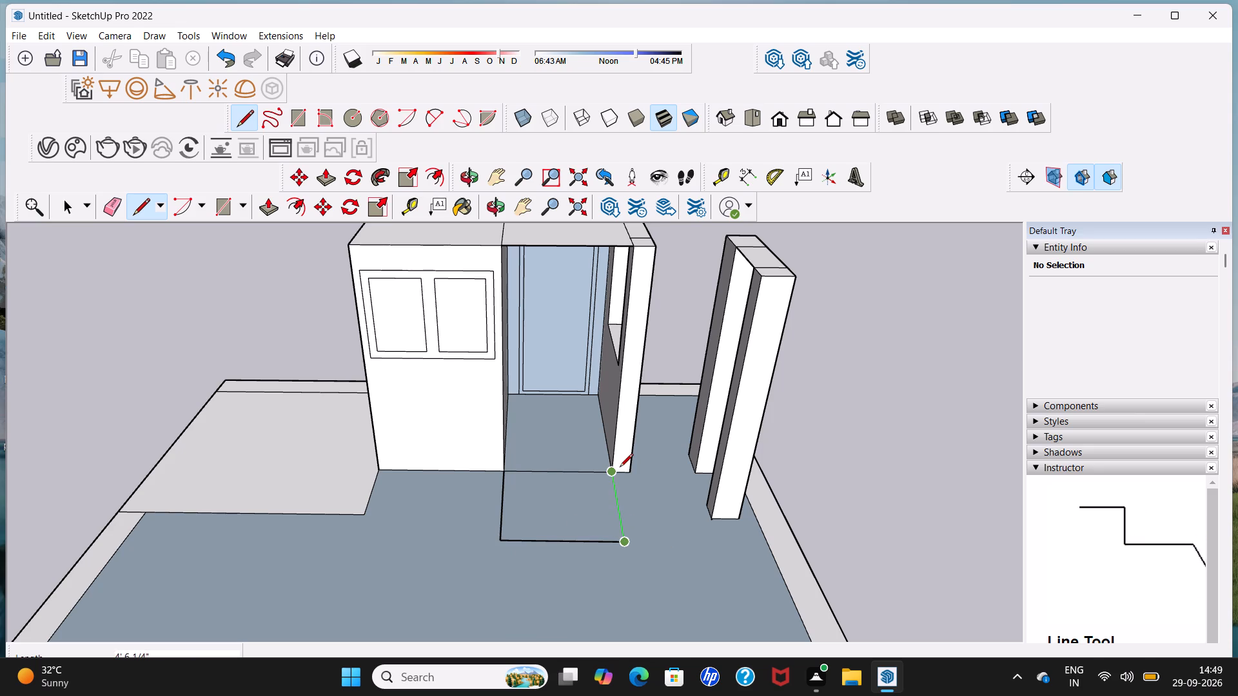
{"action": "left_click", "coordinate": [620, 468]}
Divide the floor rectangle into three strips with two crosswise lines, each about 4' 8 15/16" long.
{"action": "scroll", "coordinate": [496, 499], "scroll_direction": "up", "scroll_amount": 4}
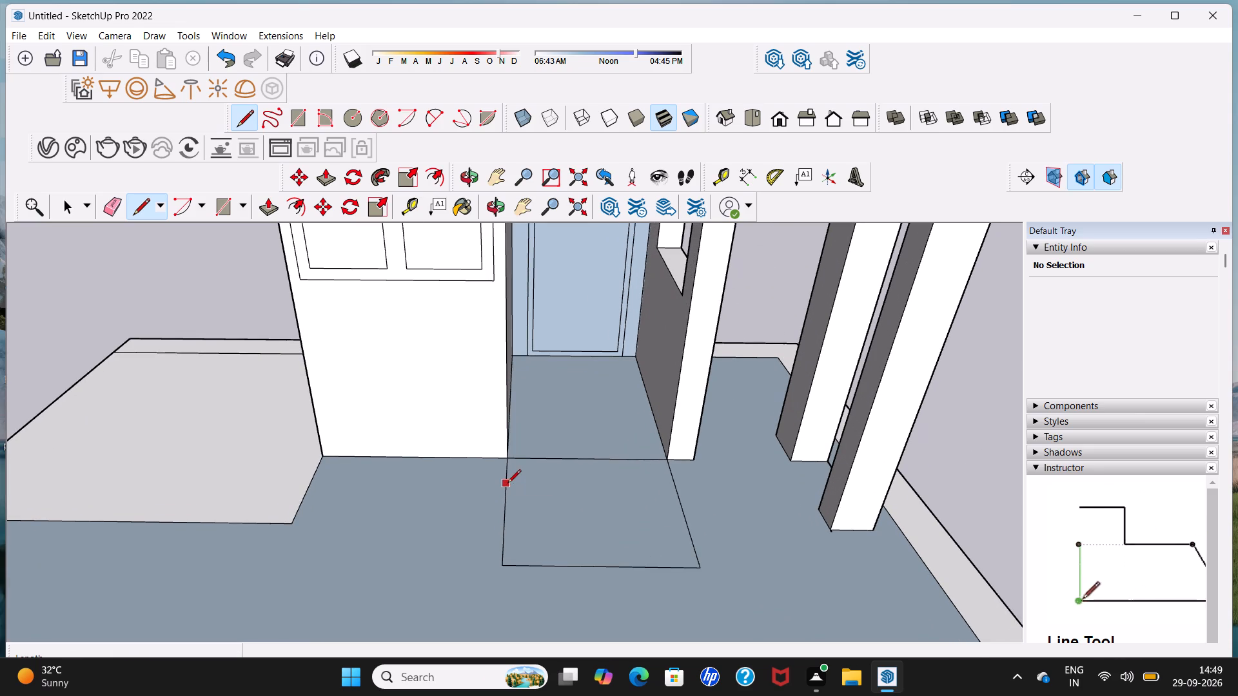
{"action": "left_click", "coordinate": [507, 492]}
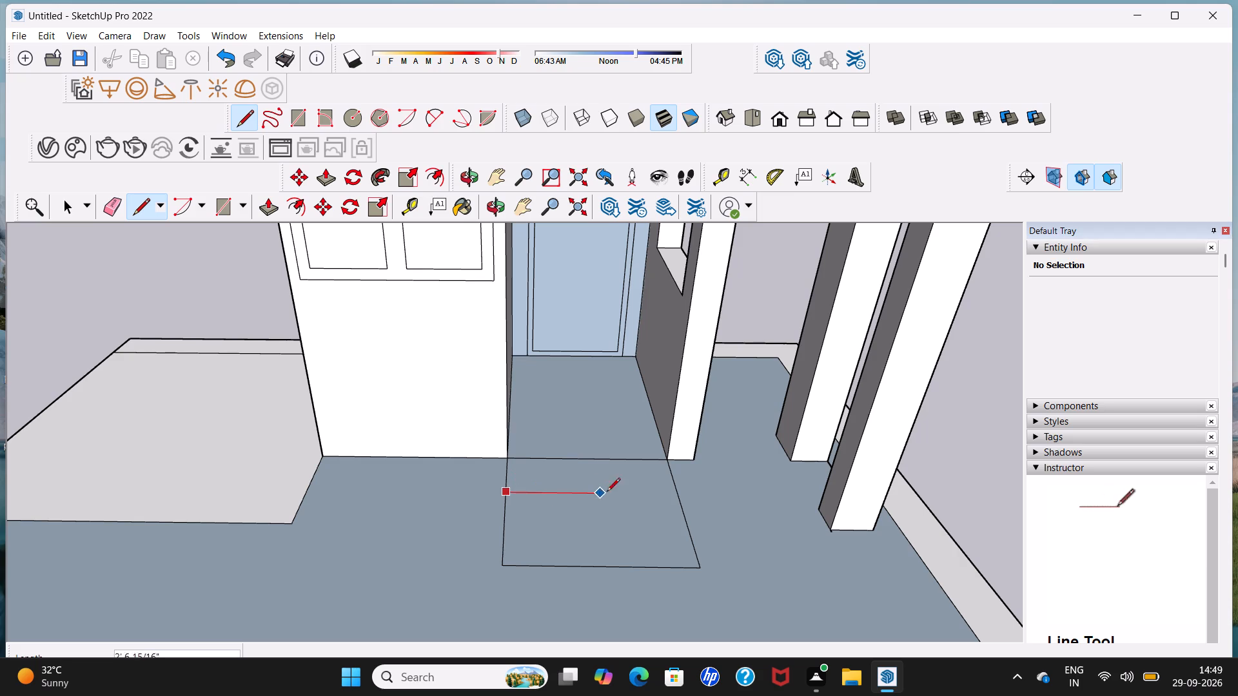
{"action": "left_click", "coordinate": [678, 497]}
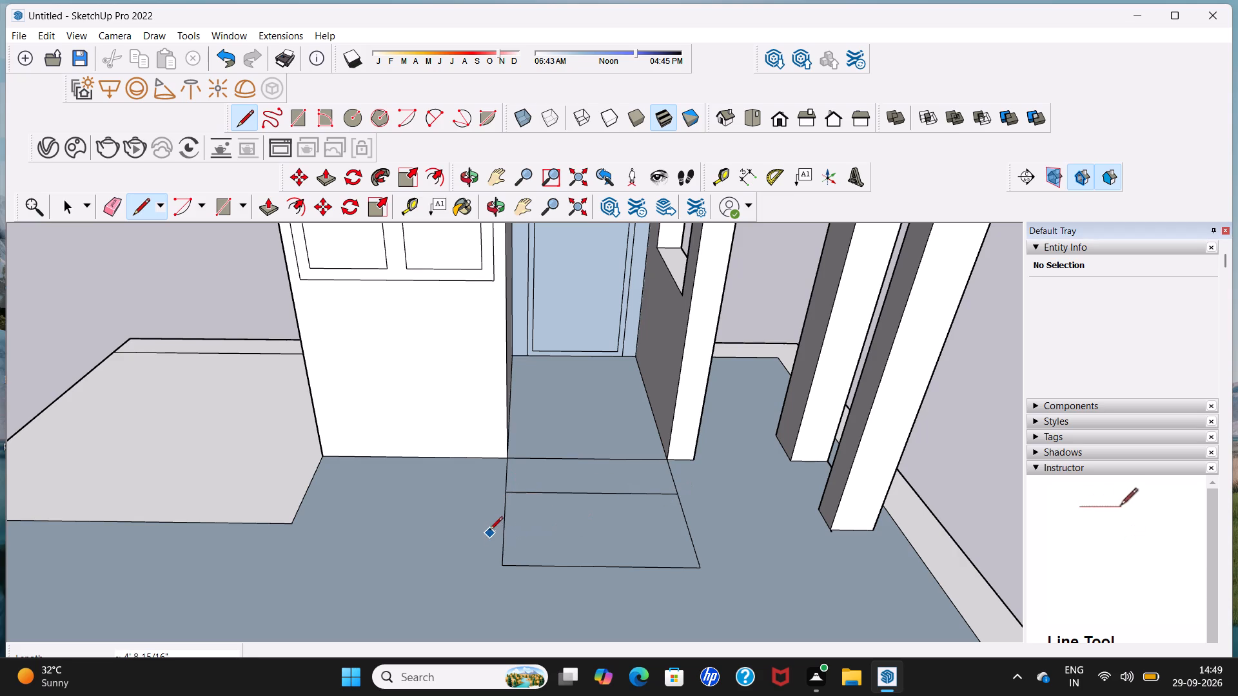
{"action": "left_click", "coordinate": [504, 528]}
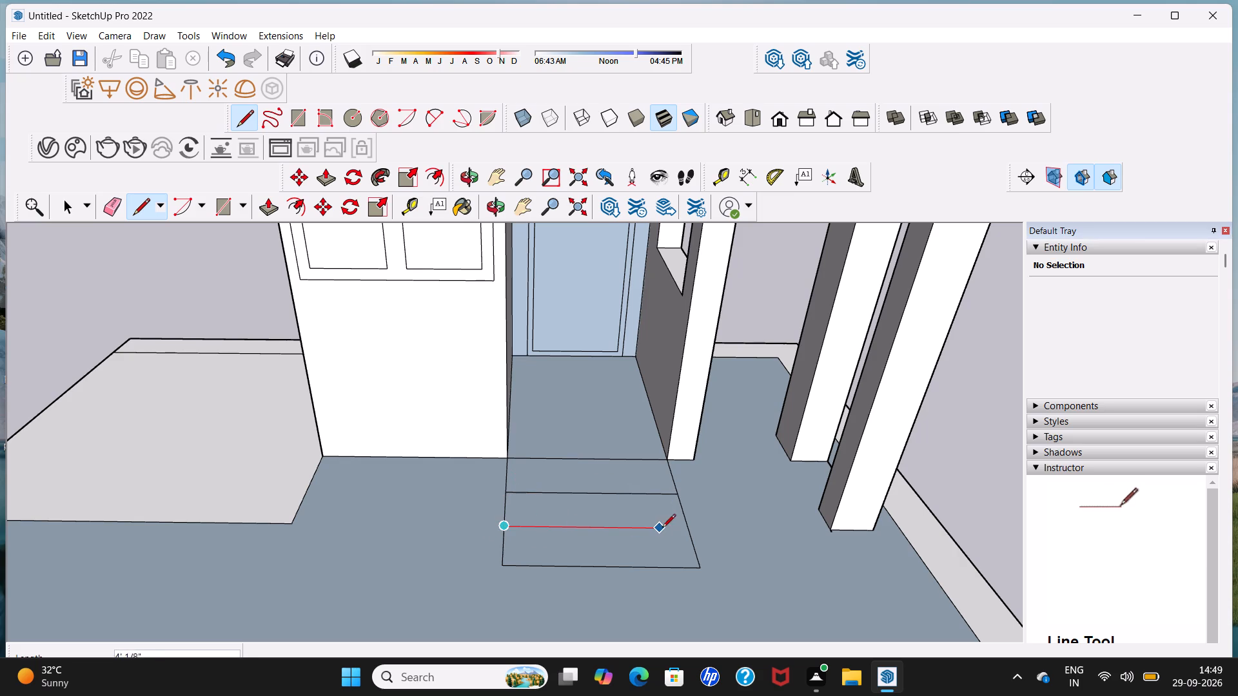
{"action": "left_click", "coordinate": [688, 528]}
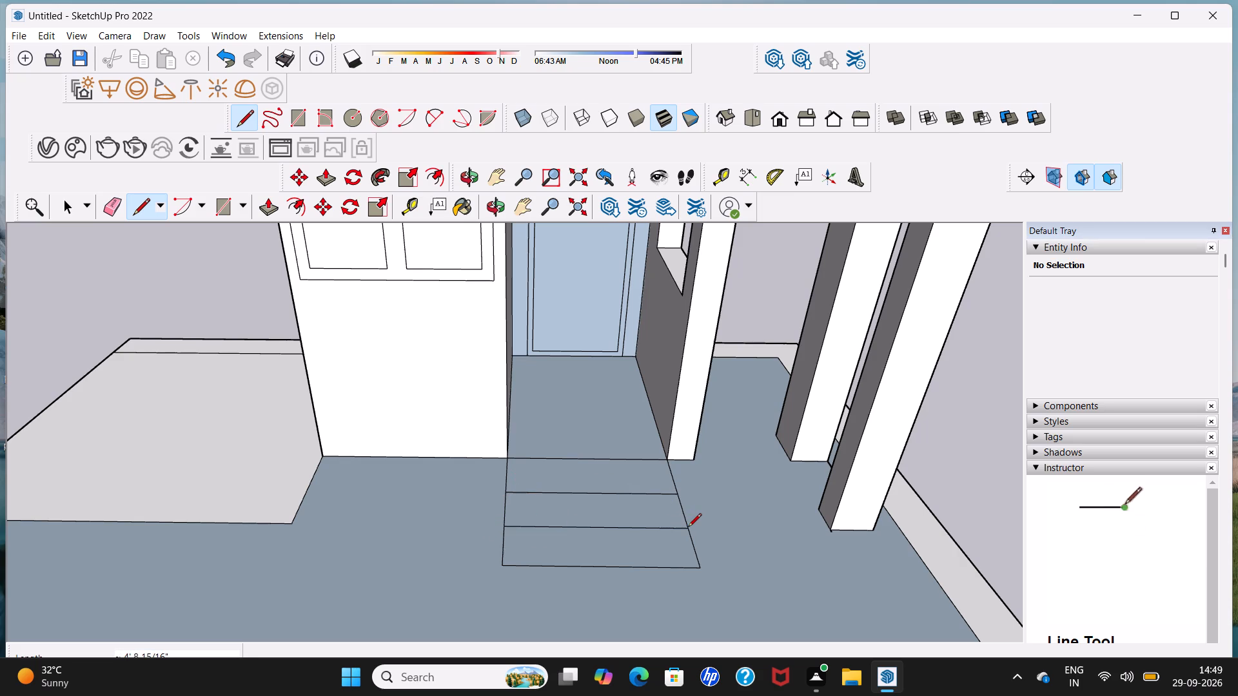
{"action": "key", "text": "space"}
Push/Pull the strip nearest the opening up as the top step and the middle strip up about 7 13/16" as a lower step.
{"action": "middle_click_drag", "start_coordinate": [620, 481], "coordinate": [620, 537]}
{"action": "scroll", "coordinate": [620, 487], "scroll_direction": "down", "scroll_amount": 1}
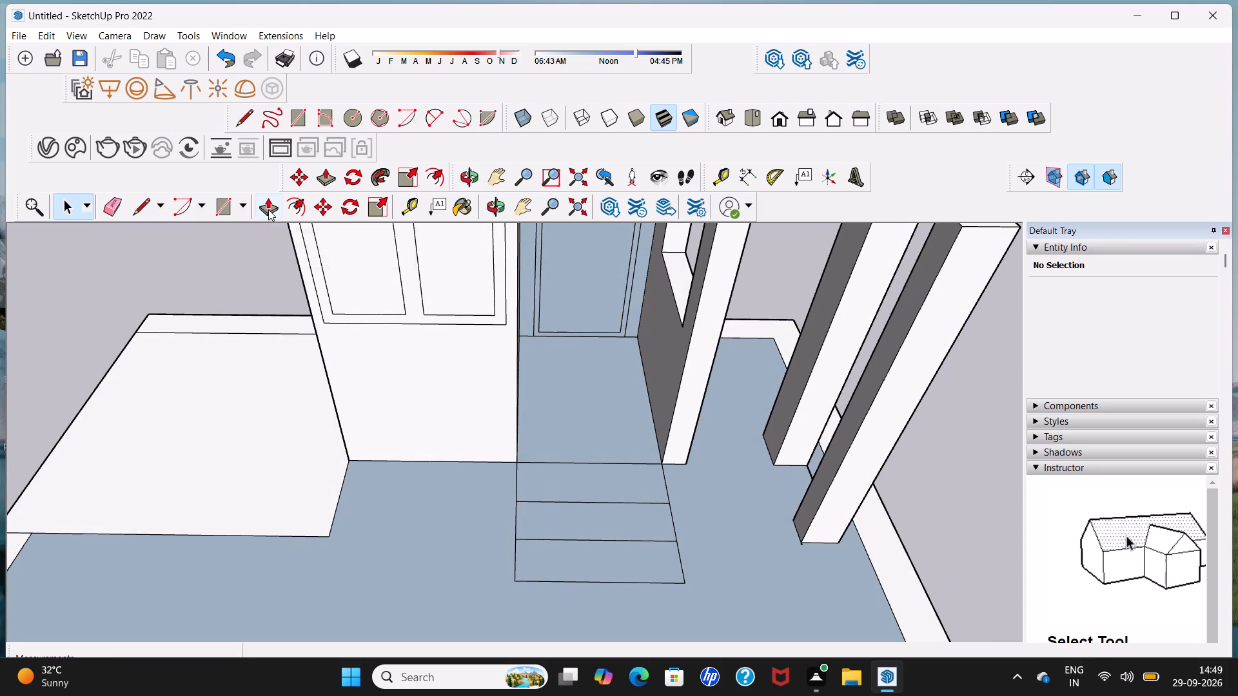
{"action": "left_click", "coordinate": [268, 209]}
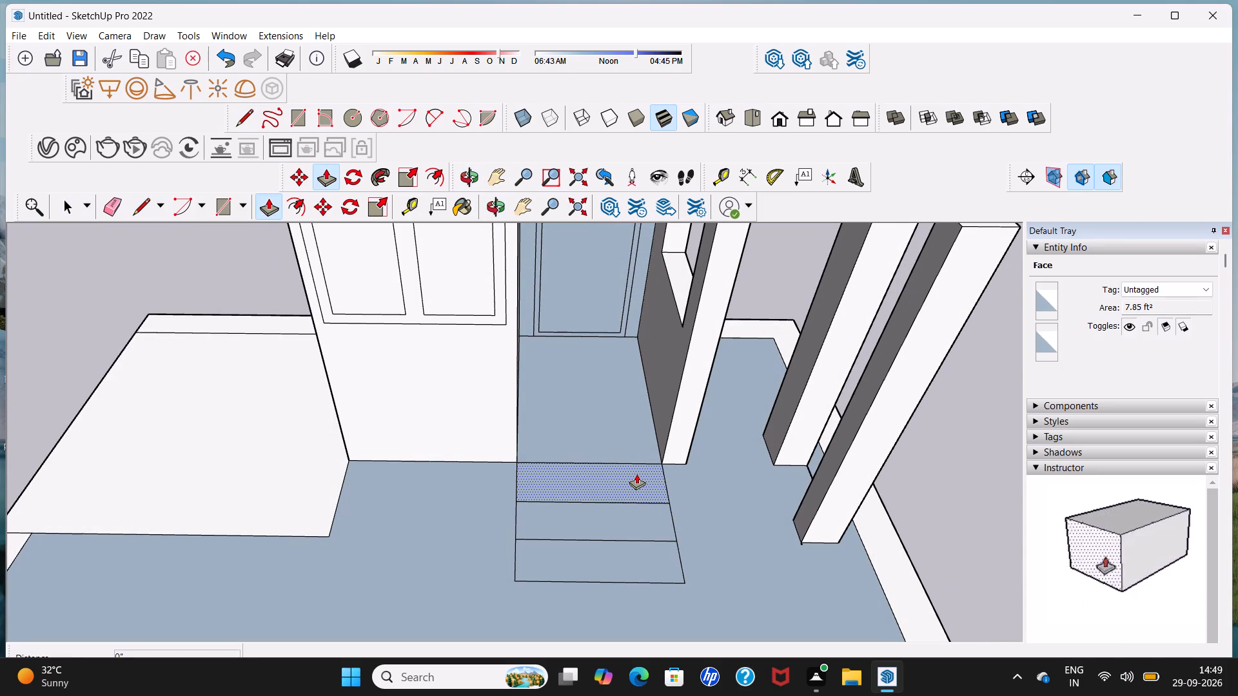
{"action": "left_click", "coordinate": [636, 474]}
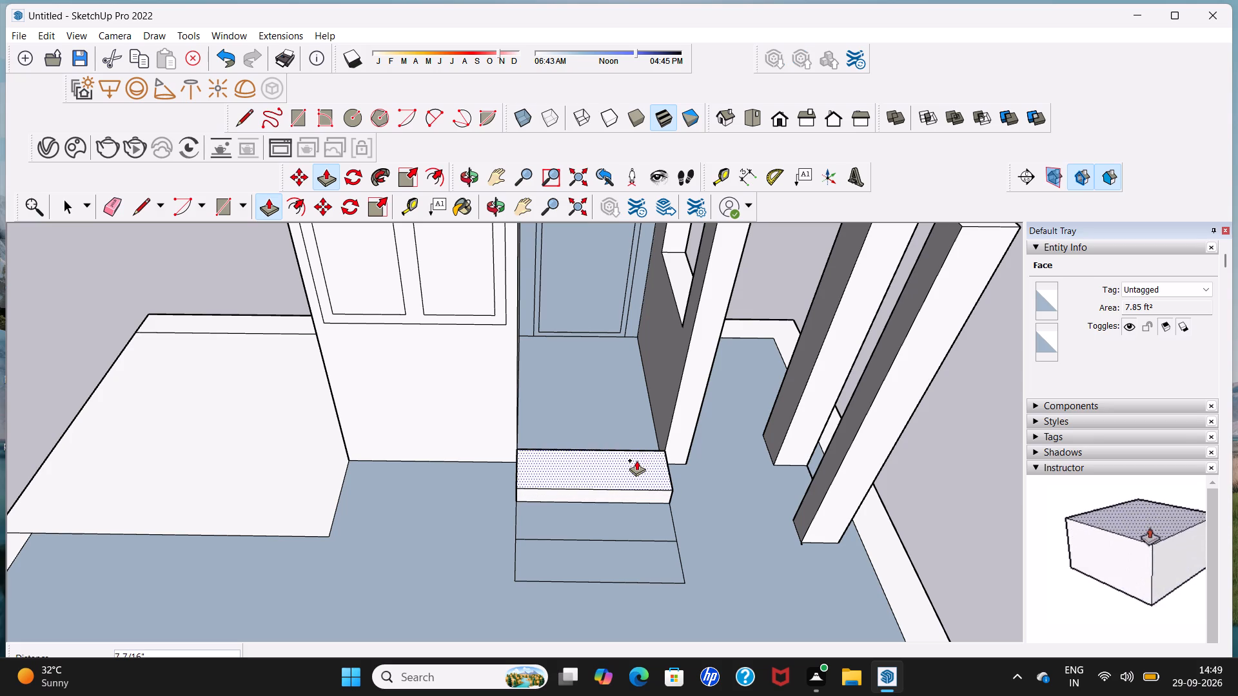
{"action": "left_click", "coordinate": [638, 447]}
{"action": "left_click", "coordinate": [641, 512]}
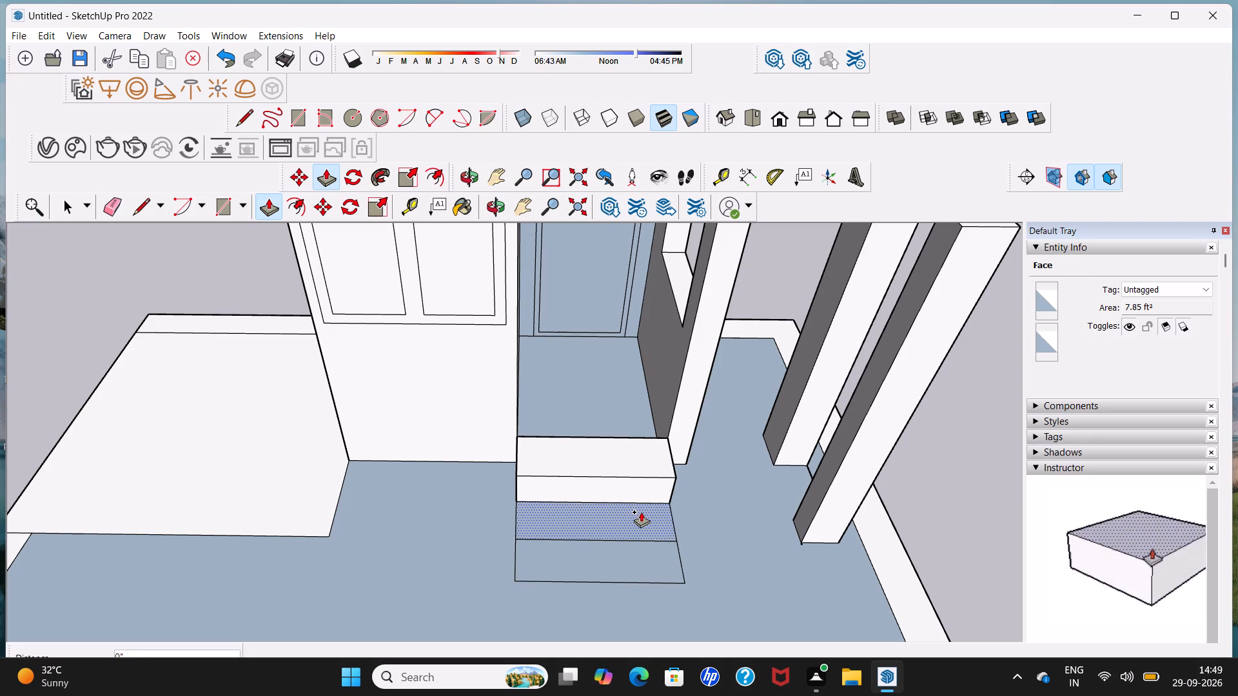
{"action": "left_click", "coordinate": [642, 498]}
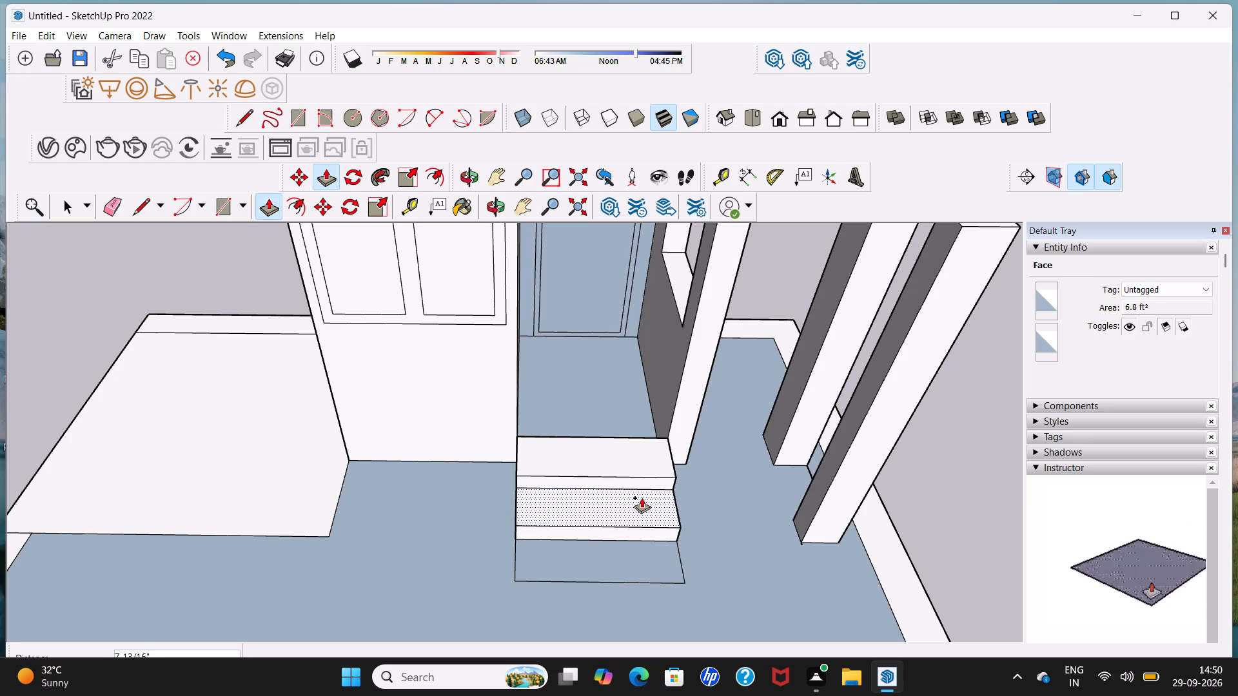
Abandon raising the frontmost strip and undo the Push/Pull of the middle entrance step.
{"action": "left_click", "coordinate": [640, 560]}
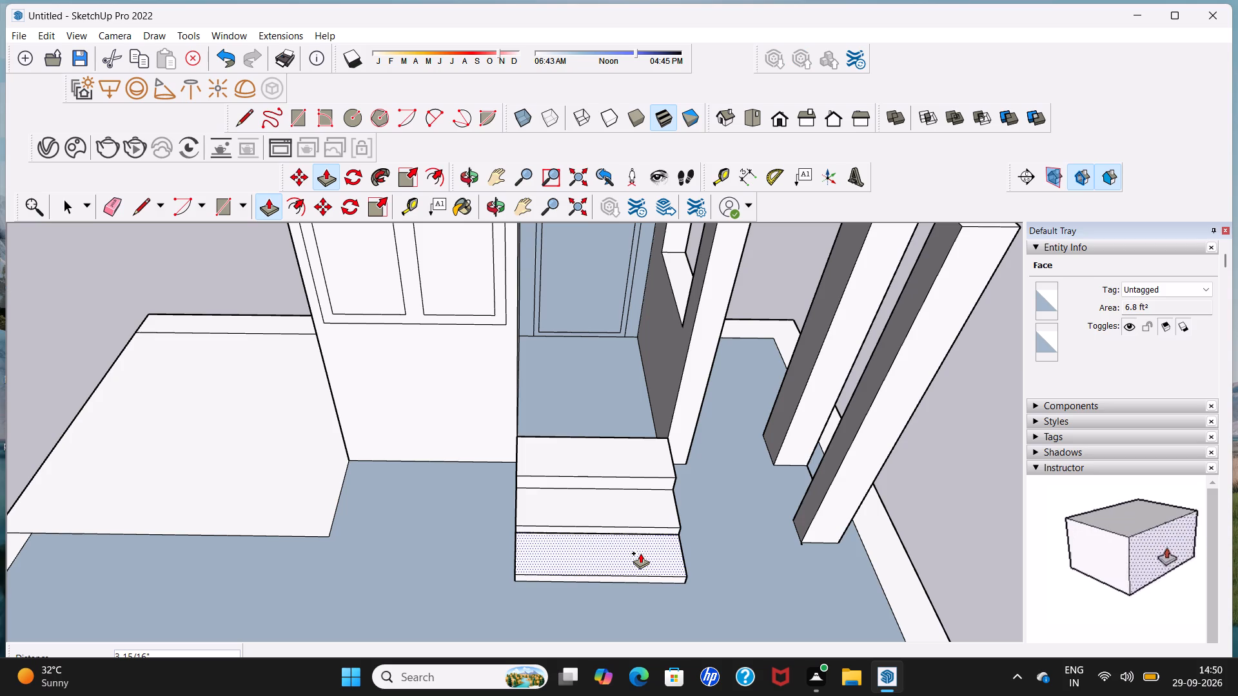
{"action": "key", "text": "space"}
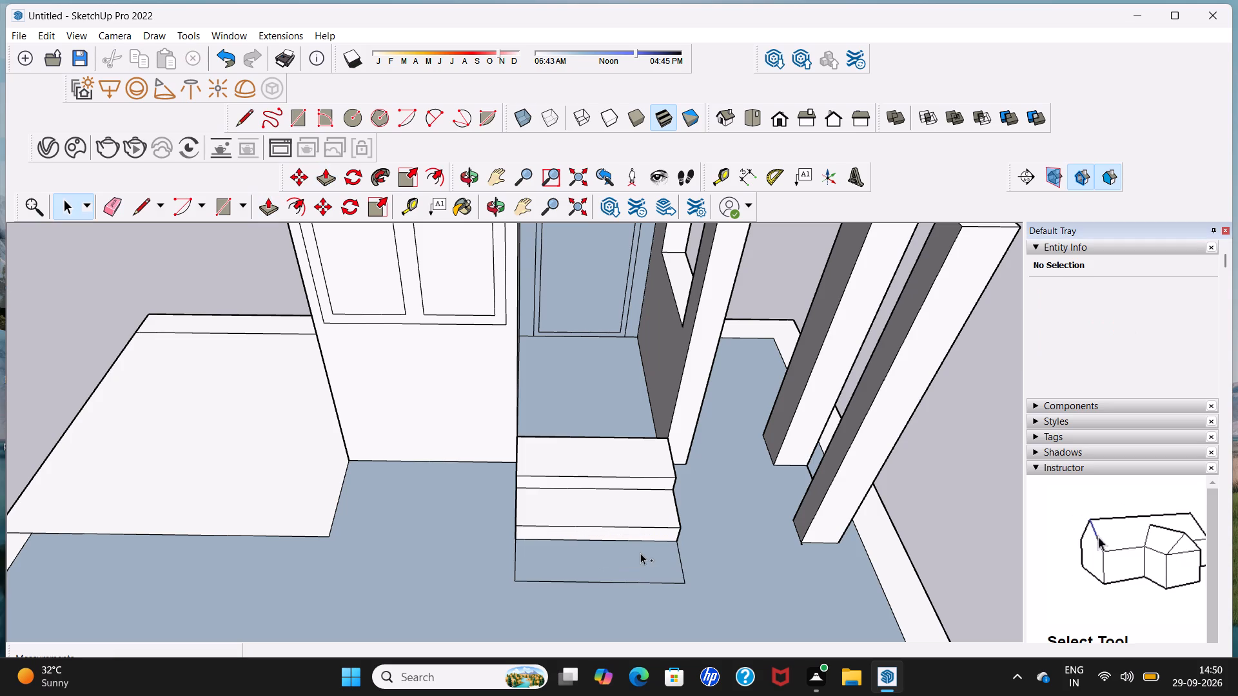
{"action": "key", "text": "ctrl+z"}
Push/Pull the middle strip up about 9 13/16" and the outermost strip up about 5 1/2" as the two lower entrance steps.
{"action": "middle_click_drag", "start_coordinate": [640, 553], "coordinate": [625, 450]}
{"action": "scroll", "coordinate": [640, 553], "scroll_direction": "down", "scroll_amount": 1}
{"action": "scroll", "coordinate": [624, 467], "scroll_direction": "up", "scroll_amount": 1}
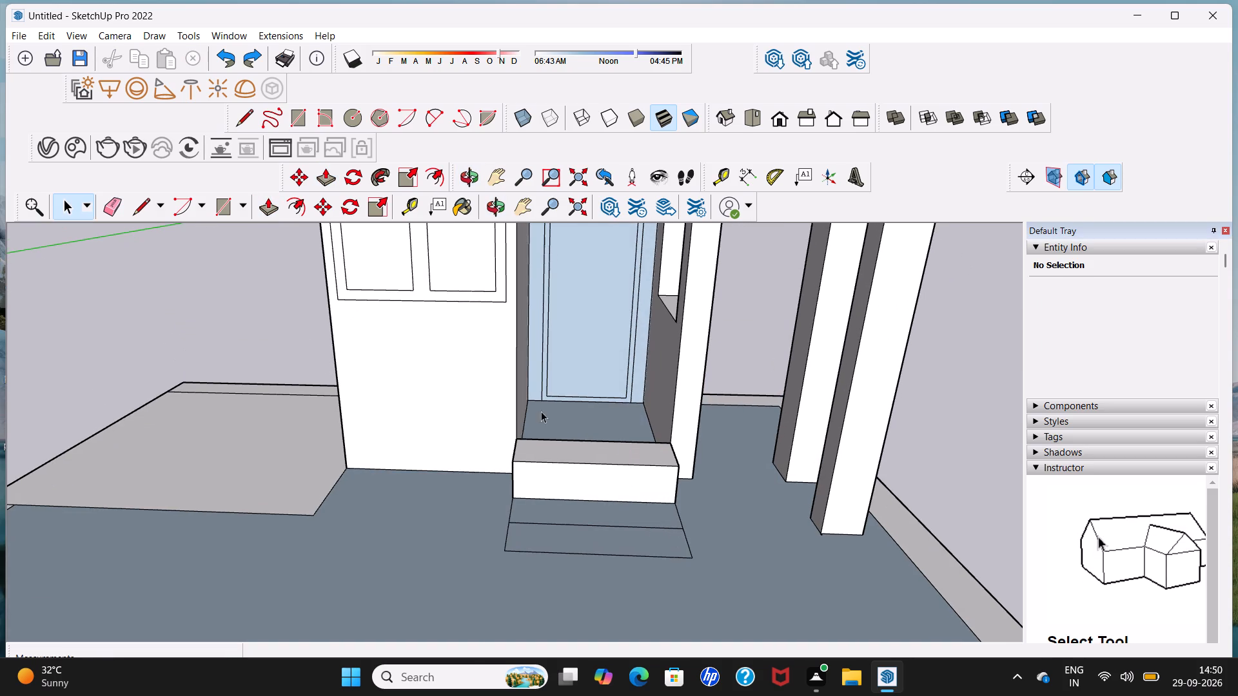
{"action": "left_click", "coordinate": [270, 202]}
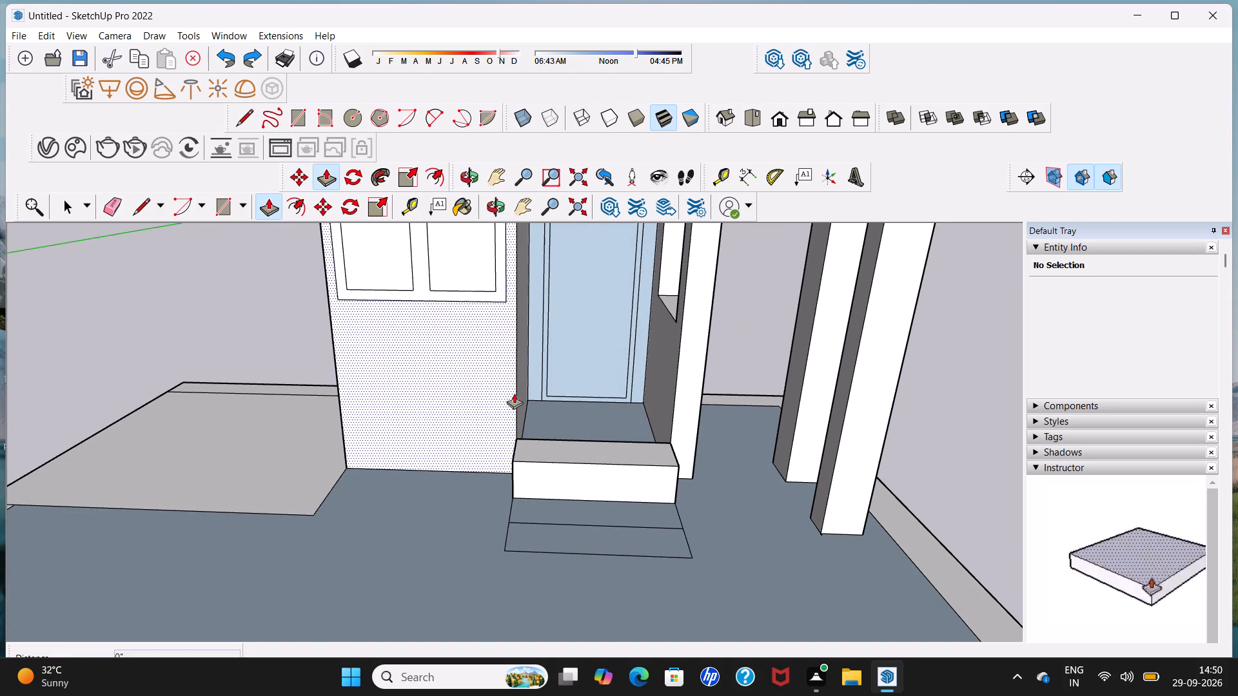
{"action": "left_click", "coordinate": [542, 503]}
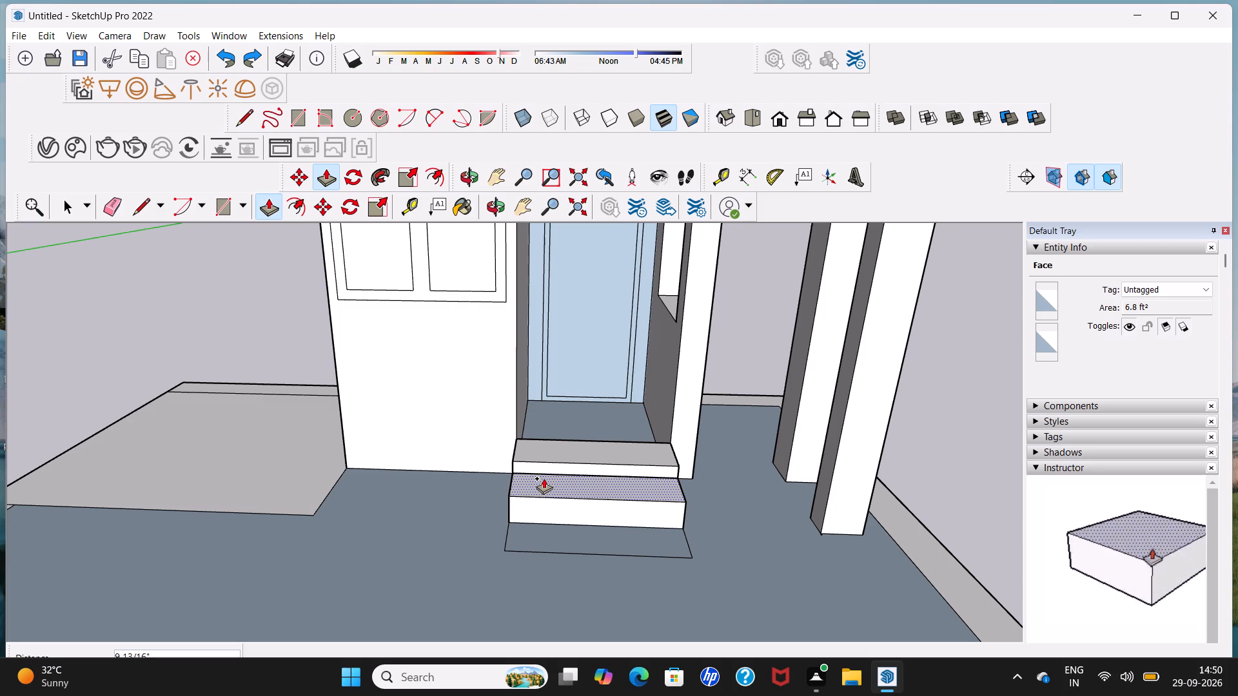
{"action": "left_click", "coordinate": [544, 478]}
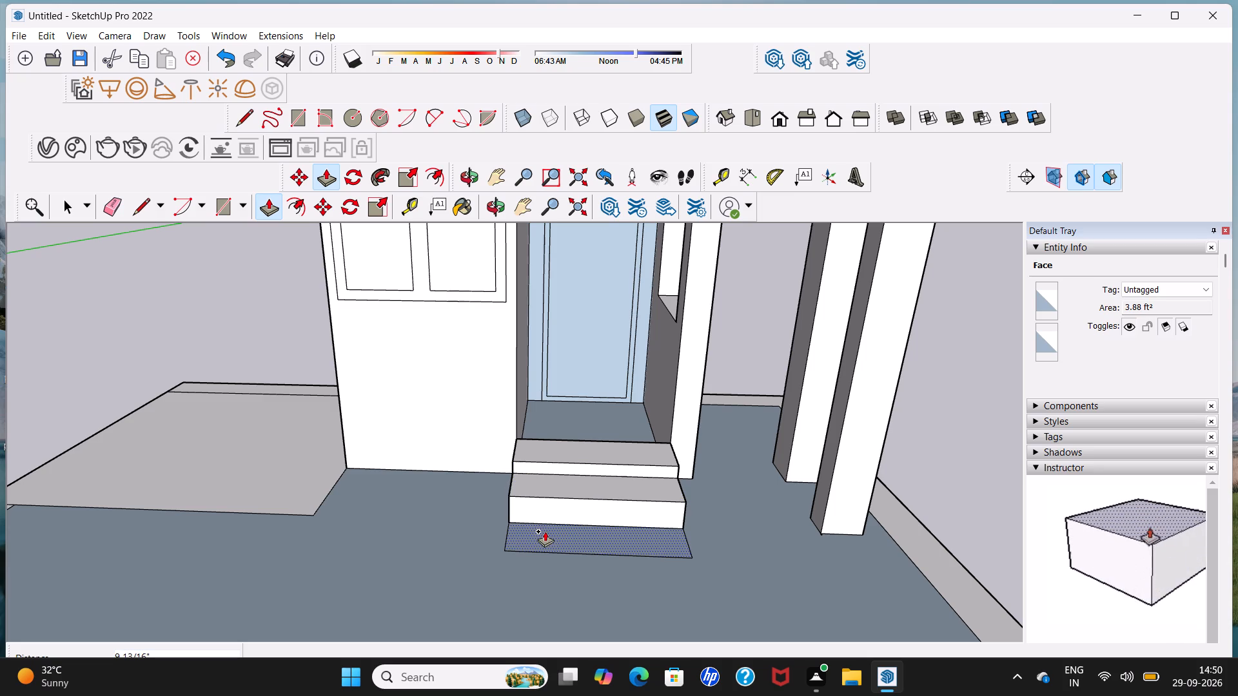
{"action": "left_click", "coordinate": [545, 531]}
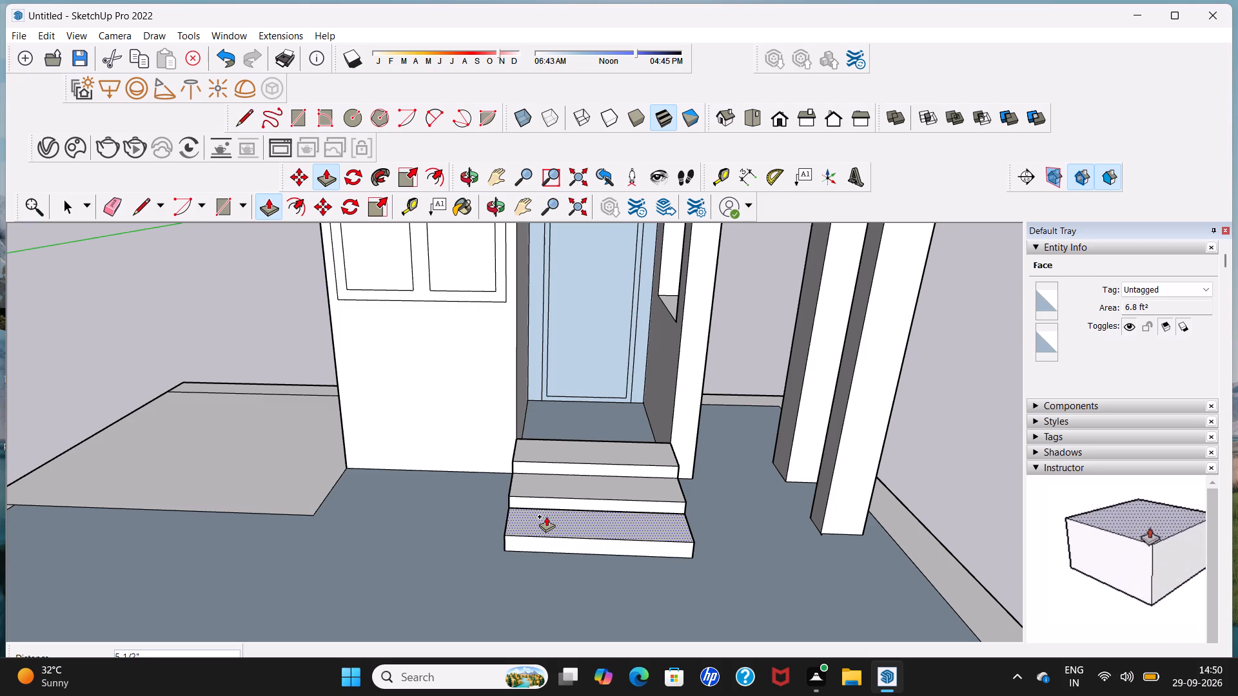
{"action": "left_click", "coordinate": [546, 516]}
{"action": "key", "text": "space"}
Examine the entrance steps and the whole model from several angles.
{"action": "scroll", "coordinate": [546, 508], "scroll_direction": "down", "scroll_amount": 6}
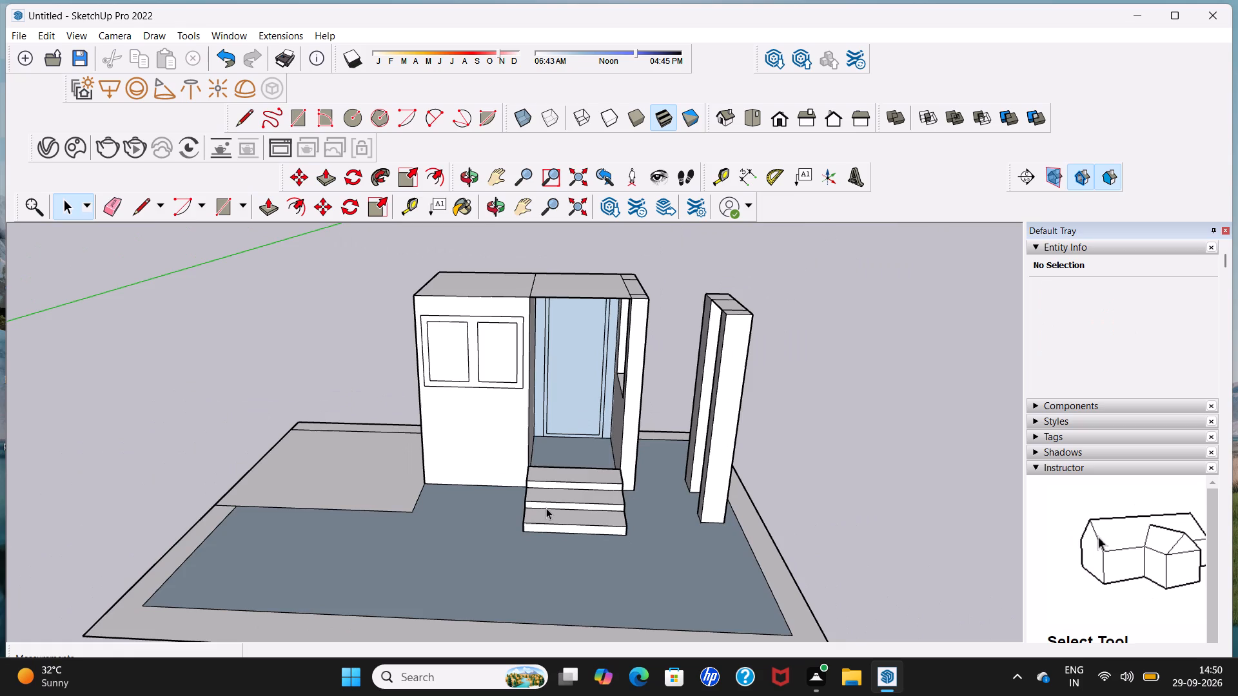
{"action": "middle_click_drag", "start_coordinate": [546, 508], "coordinate": [592, 430]}
{"action": "scroll", "coordinate": [592, 430], "scroll_direction": "down", "scroll_amount": 5}
{"action": "middle_click_drag", "start_coordinate": [592, 430], "coordinate": [638, 498]}
{"action": "scroll", "coordinate": [630, 488], "scroll_direction": "down", "scroll_amount": 4}
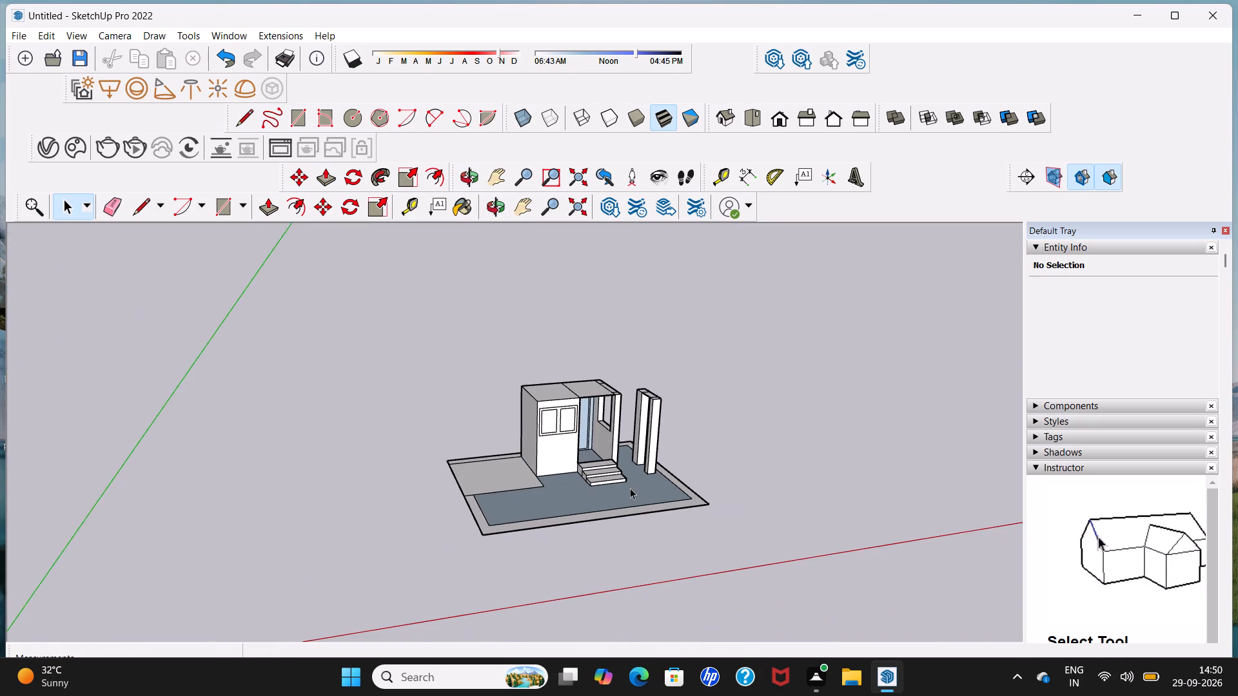
{"action": "middle_click_drag", "start_coordinate": [630, 488], "coordinate": [610, 532]}
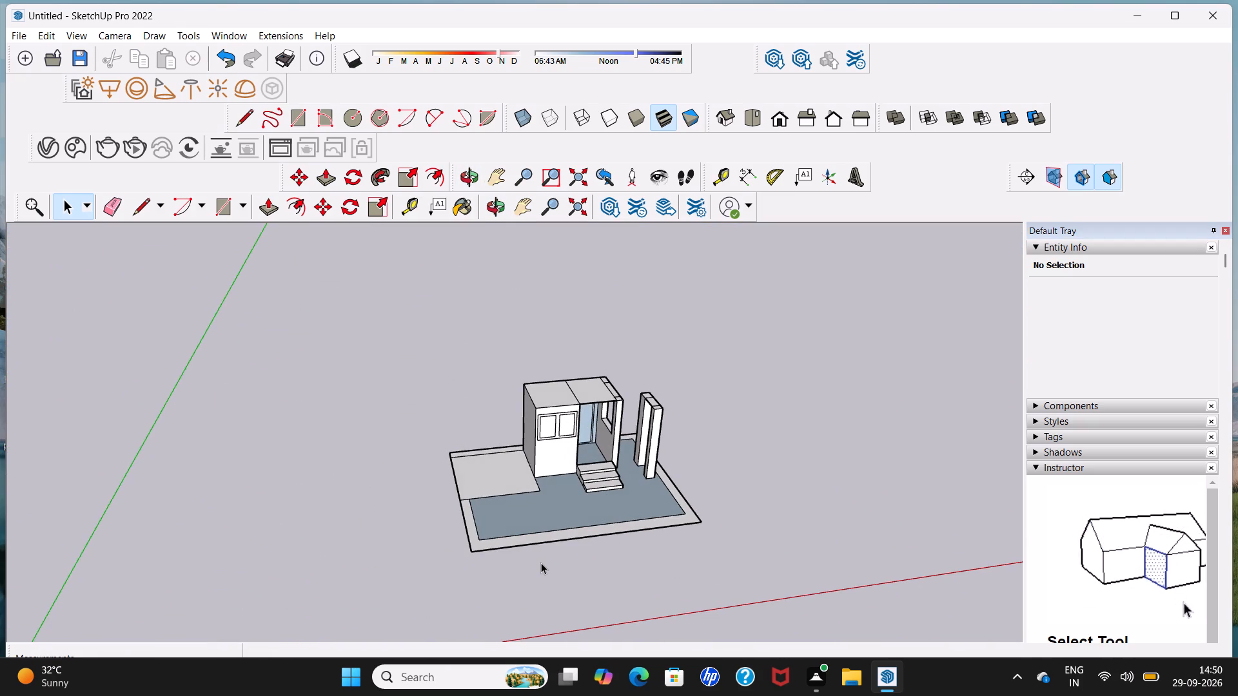
{"action": "scroll", "coordinate": [541, 563], "scroll_direction": "down", "scroll_amount": 4}
{"action": "middle_click_drag", "start_coordinate": [541, 563], "coordinate": [491, 554]}
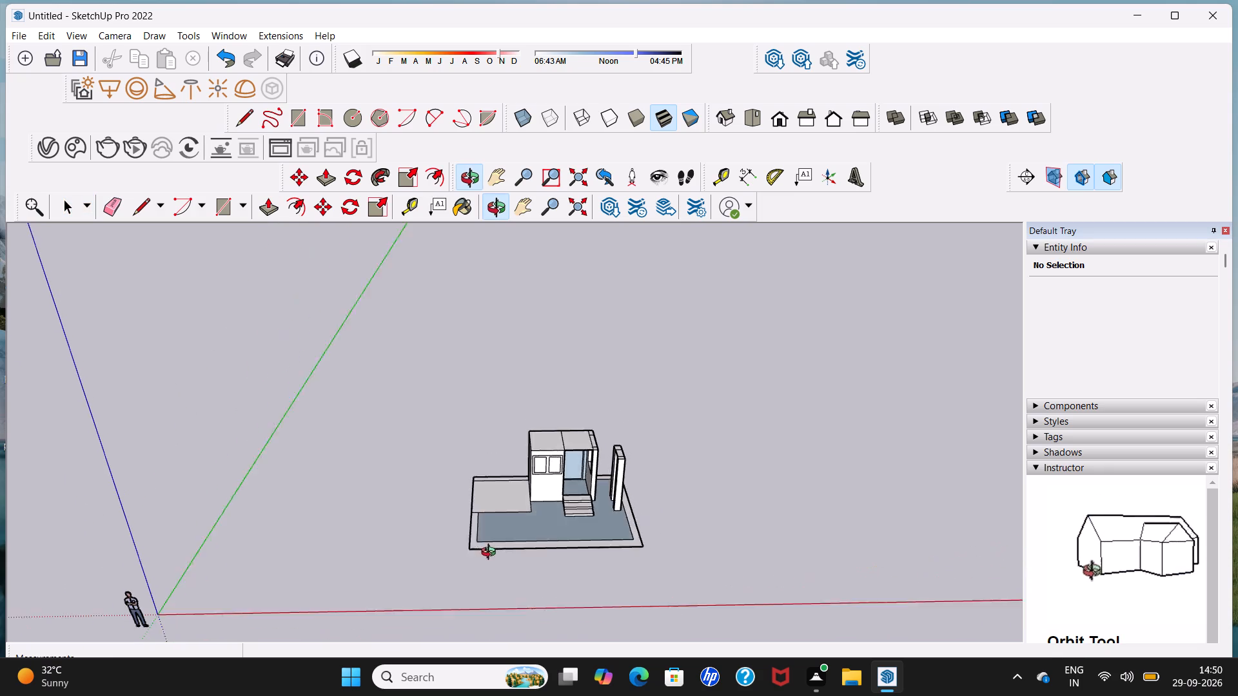
{"action": "middle_click_drag", "start_coordinate": [491, 554], "coordinate": [467, 544]}
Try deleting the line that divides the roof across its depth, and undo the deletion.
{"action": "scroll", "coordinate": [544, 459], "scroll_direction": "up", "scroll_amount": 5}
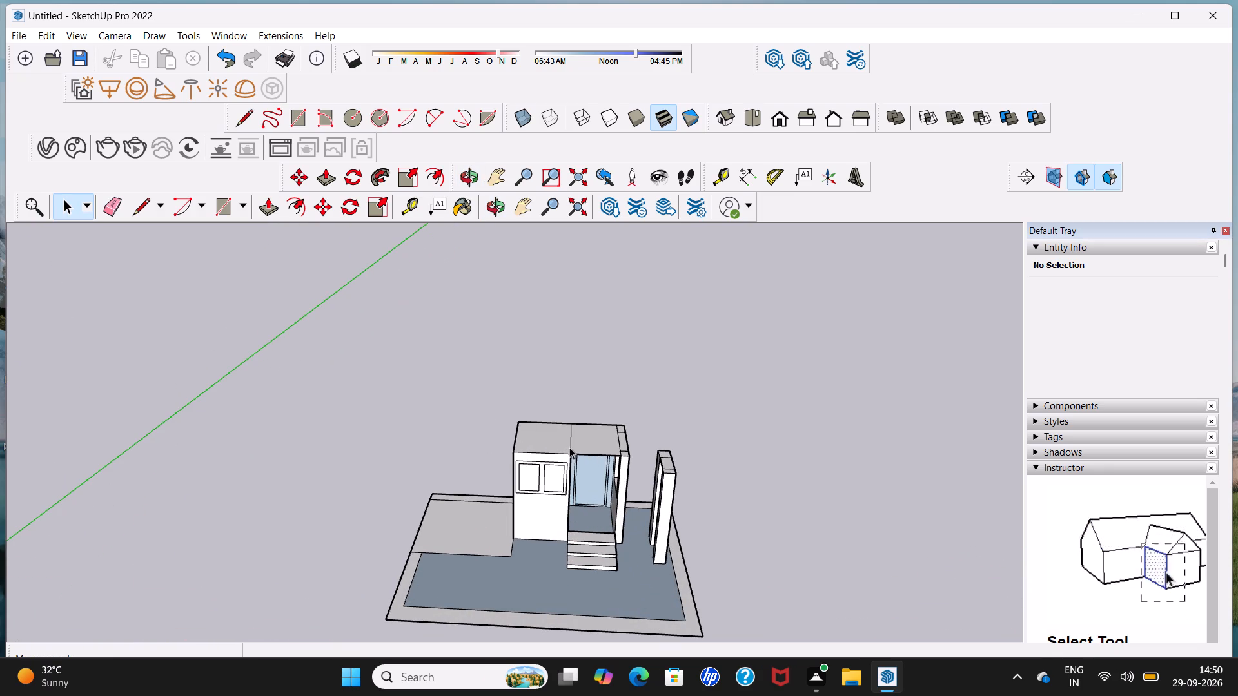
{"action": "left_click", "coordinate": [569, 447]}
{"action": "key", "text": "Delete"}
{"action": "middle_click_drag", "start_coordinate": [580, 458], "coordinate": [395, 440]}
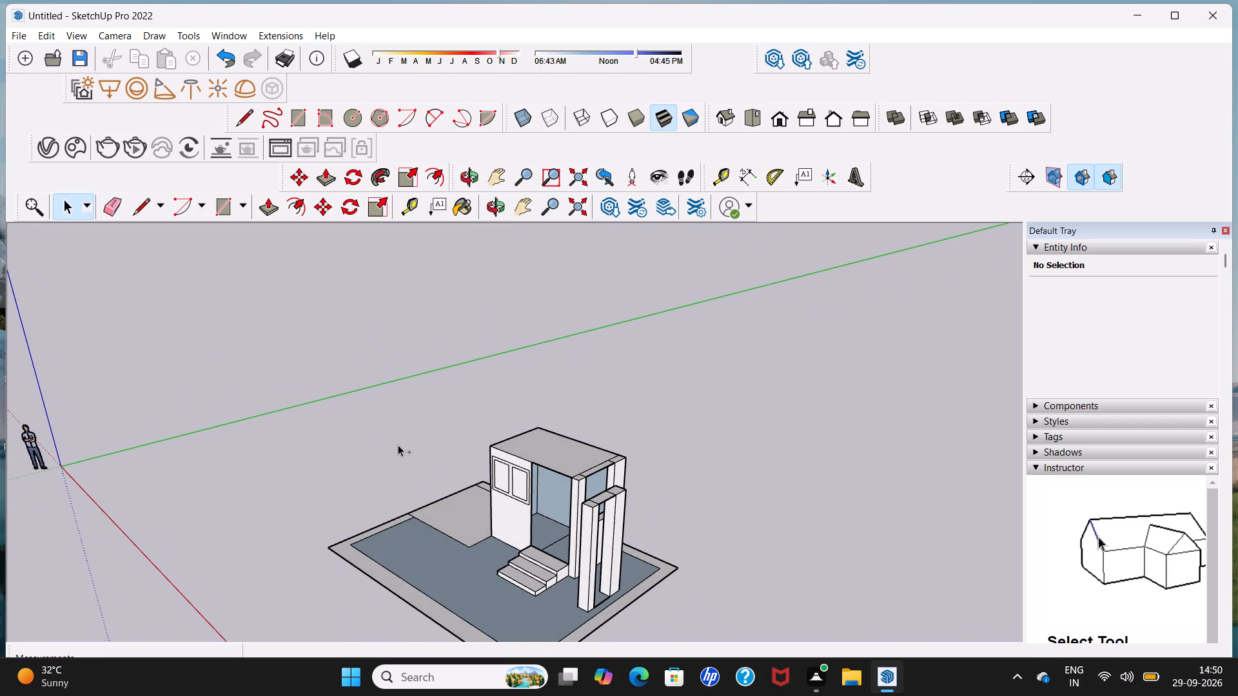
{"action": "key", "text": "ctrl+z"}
Push/Pull the 100 ft² ground face beside the windowed front wall up about 16' 8 13/16" as a tall block.
{"action": "middle_click_drag", "start_coordinate": [458, 483], "coordinate": [653, 483]}
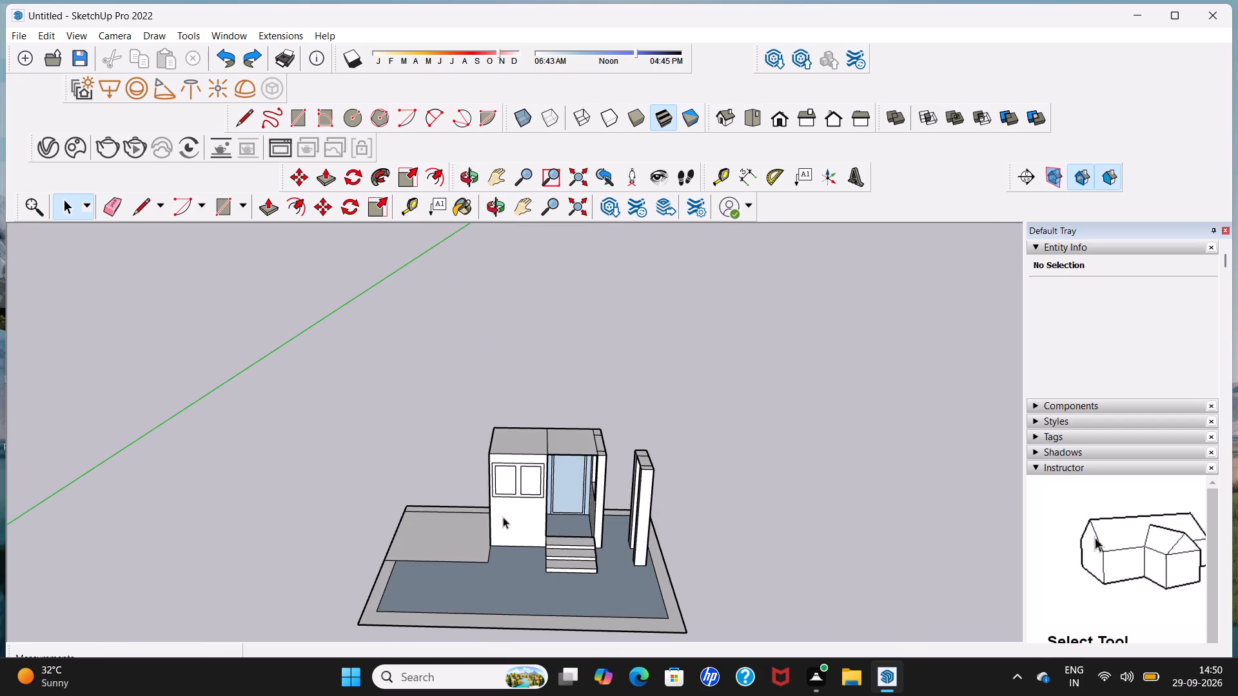
{"action": "scroll", "coordinate": [501, 518], "scroll_direction": "up", "scroll_amount": 1}
{"action": "middle_click_drag", "start_coordinate": [501, 516], "coordinate": [536, 417]}
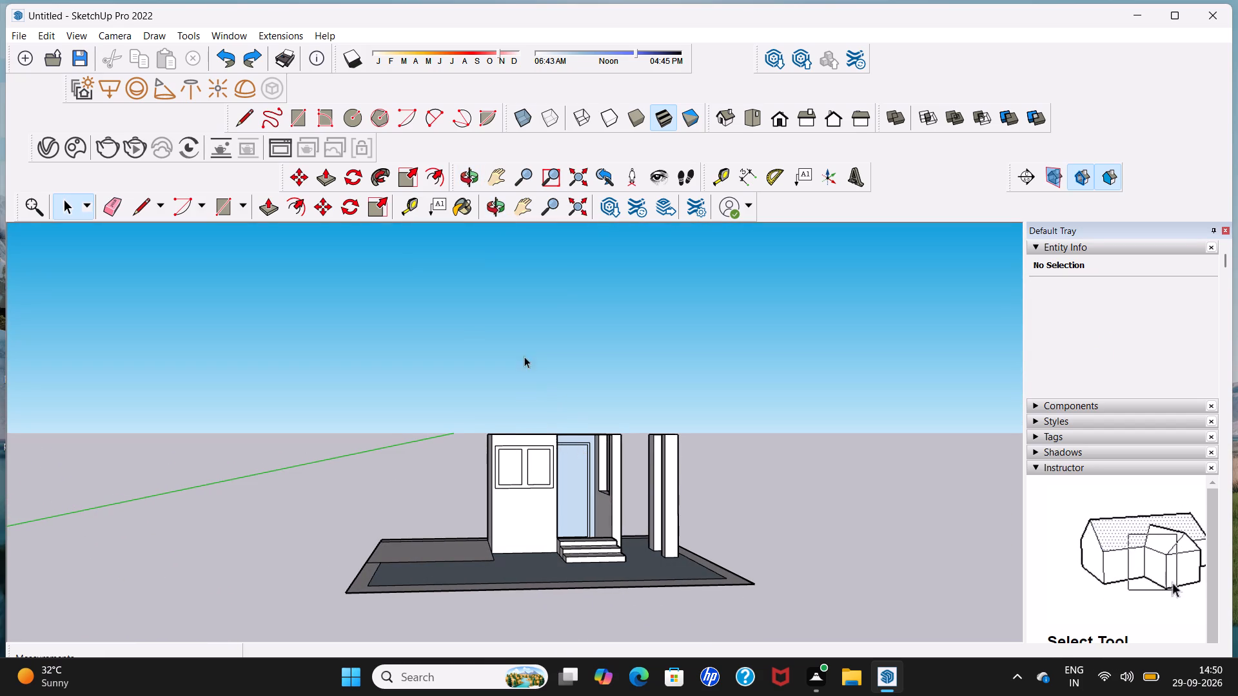
{"action": "left_click", "coordinate": [329, 176]}
{"action": "middle_click_drag", "start_coordinate": [413, 518], "coordinate": [435, 595]}
{"action": "scroll", "coordinate": [433, 575], "scroll_direction": "up", "scroll_amount": 3}
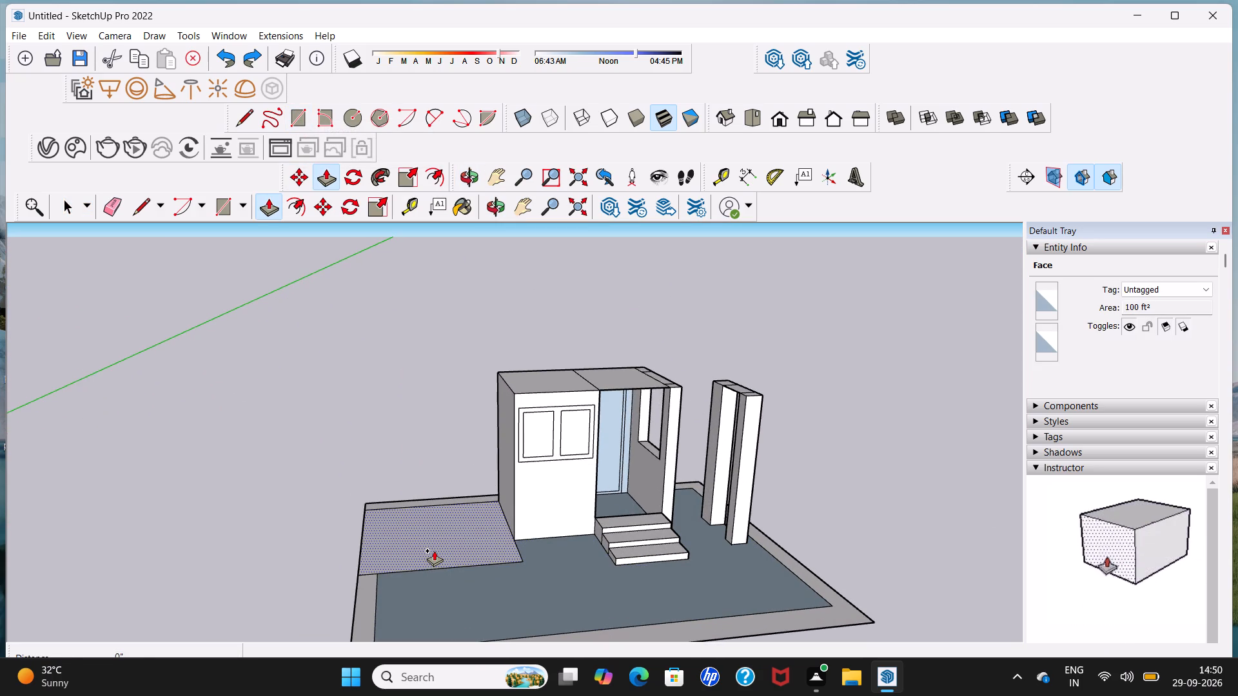
{"action": "left_click", "coordinate": [434, 550]}
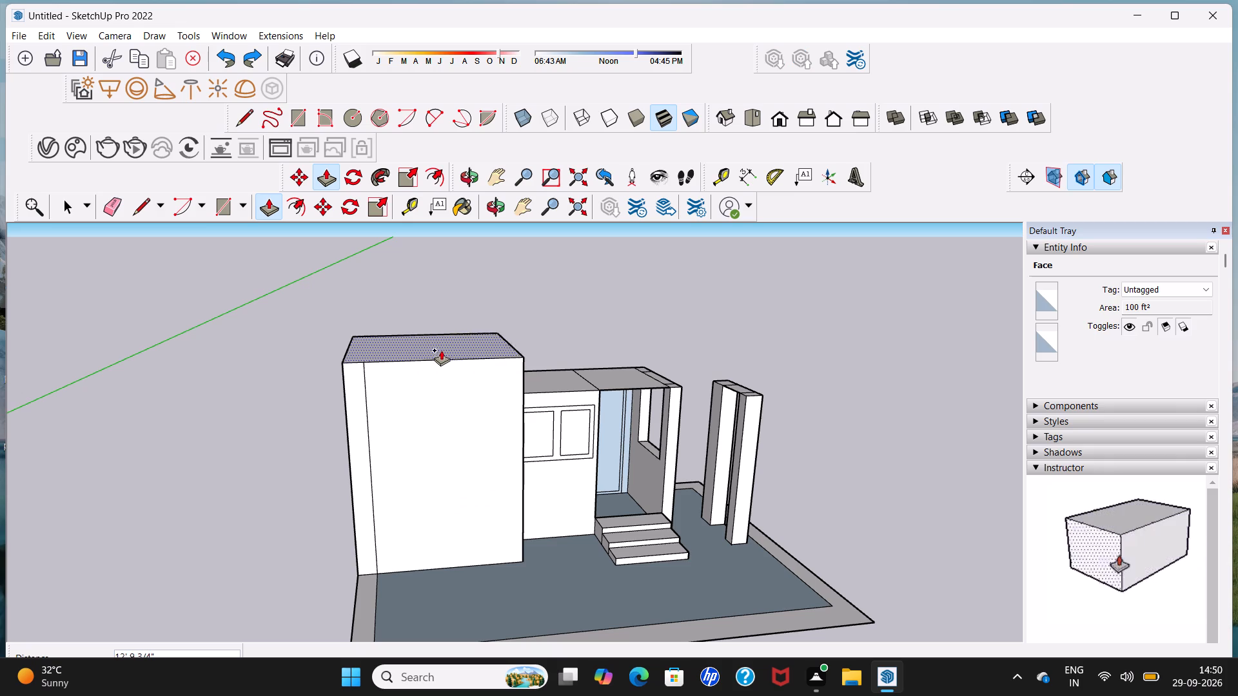
{"action": "middle_click_drag", "start_coordinate": [440, 336], "coordinate": [341, 333]}
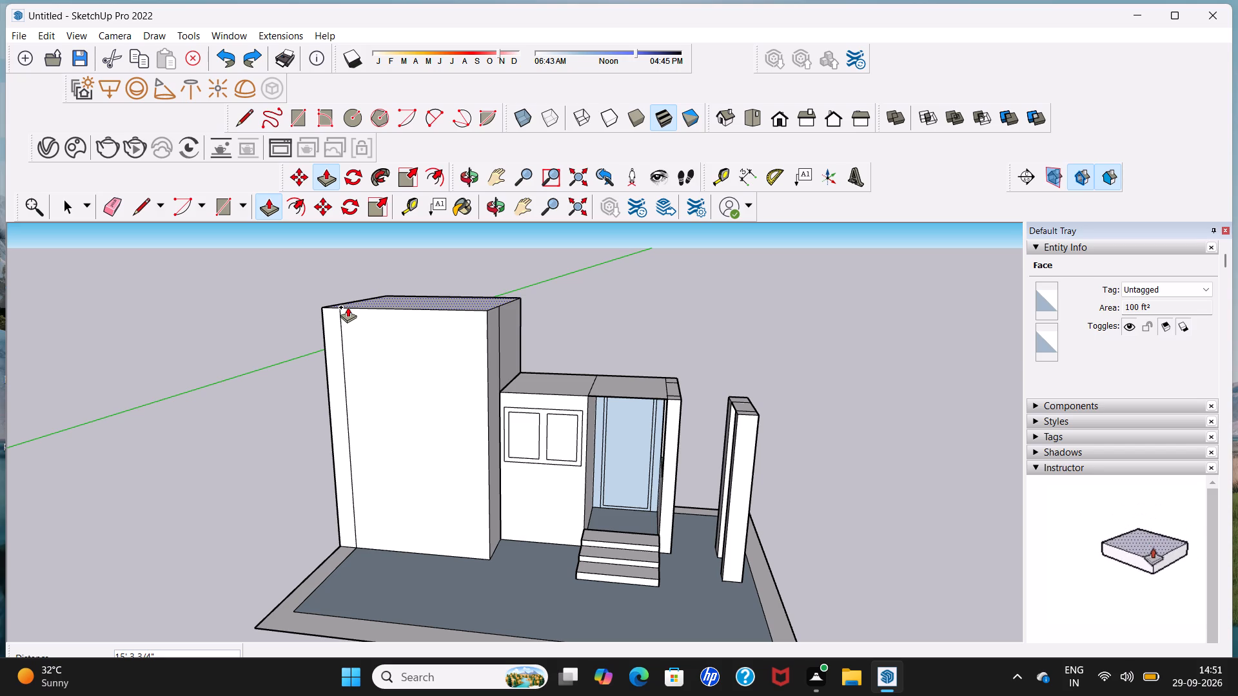
{"action": "left_click", "coordinate": [353, 282]}
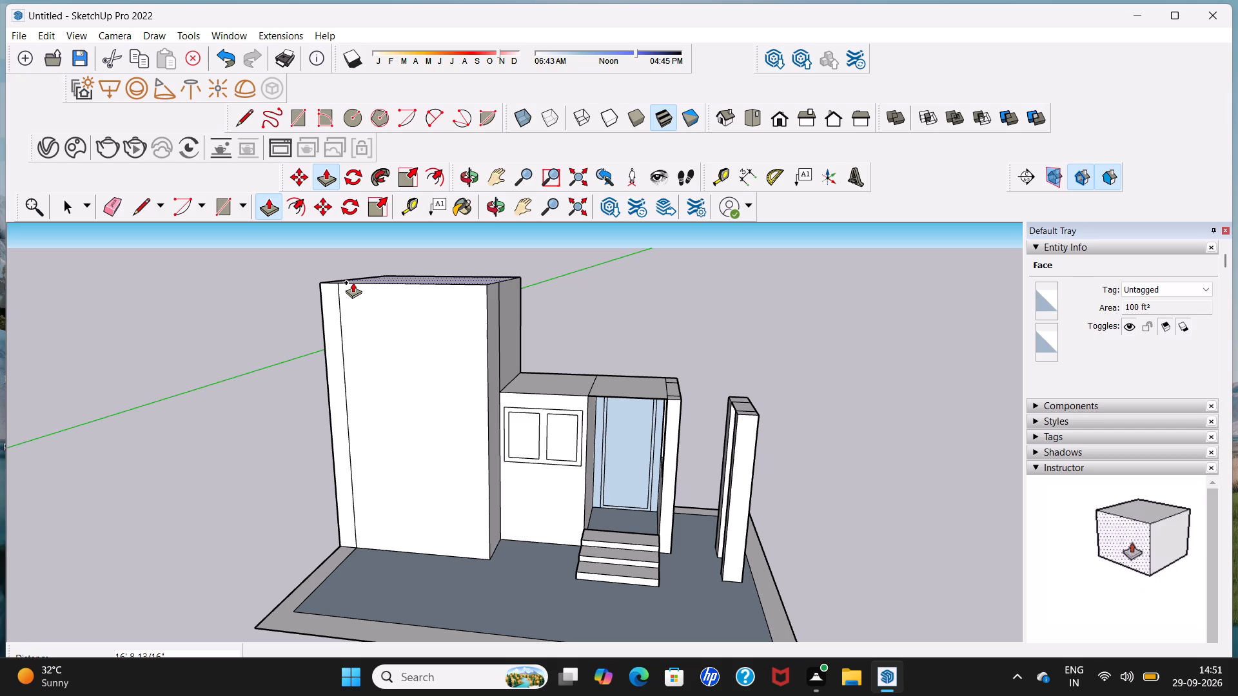
{"action": "key", "text": "space"}
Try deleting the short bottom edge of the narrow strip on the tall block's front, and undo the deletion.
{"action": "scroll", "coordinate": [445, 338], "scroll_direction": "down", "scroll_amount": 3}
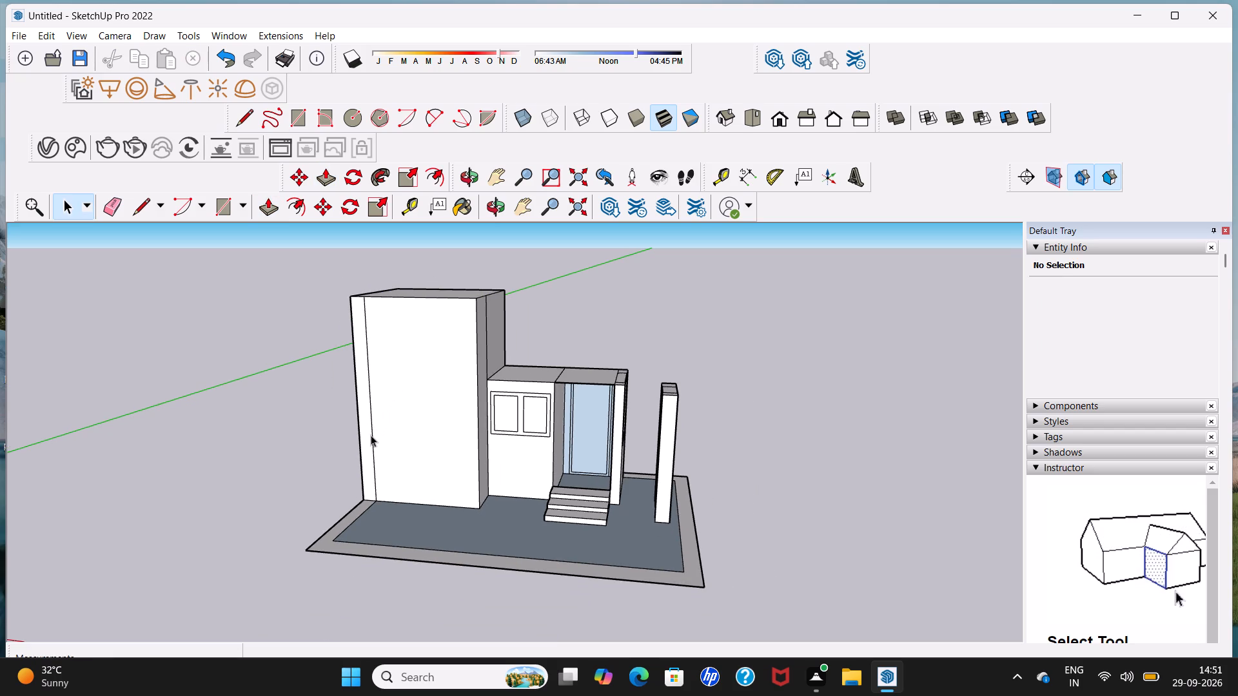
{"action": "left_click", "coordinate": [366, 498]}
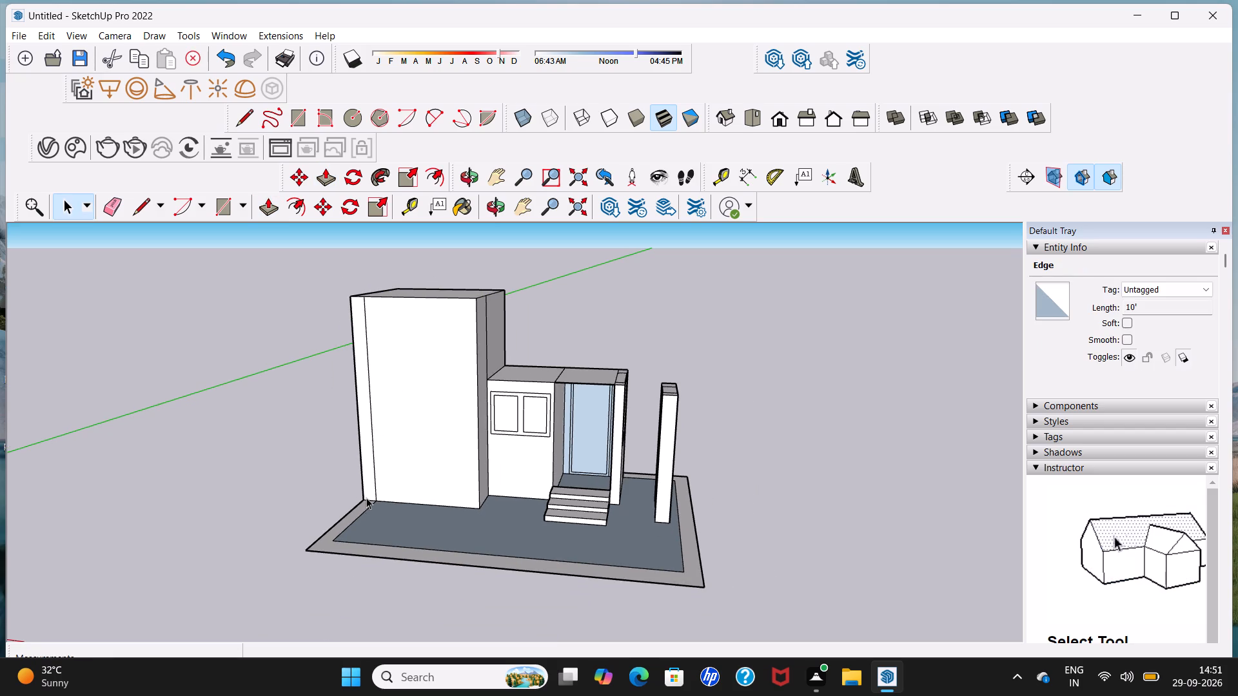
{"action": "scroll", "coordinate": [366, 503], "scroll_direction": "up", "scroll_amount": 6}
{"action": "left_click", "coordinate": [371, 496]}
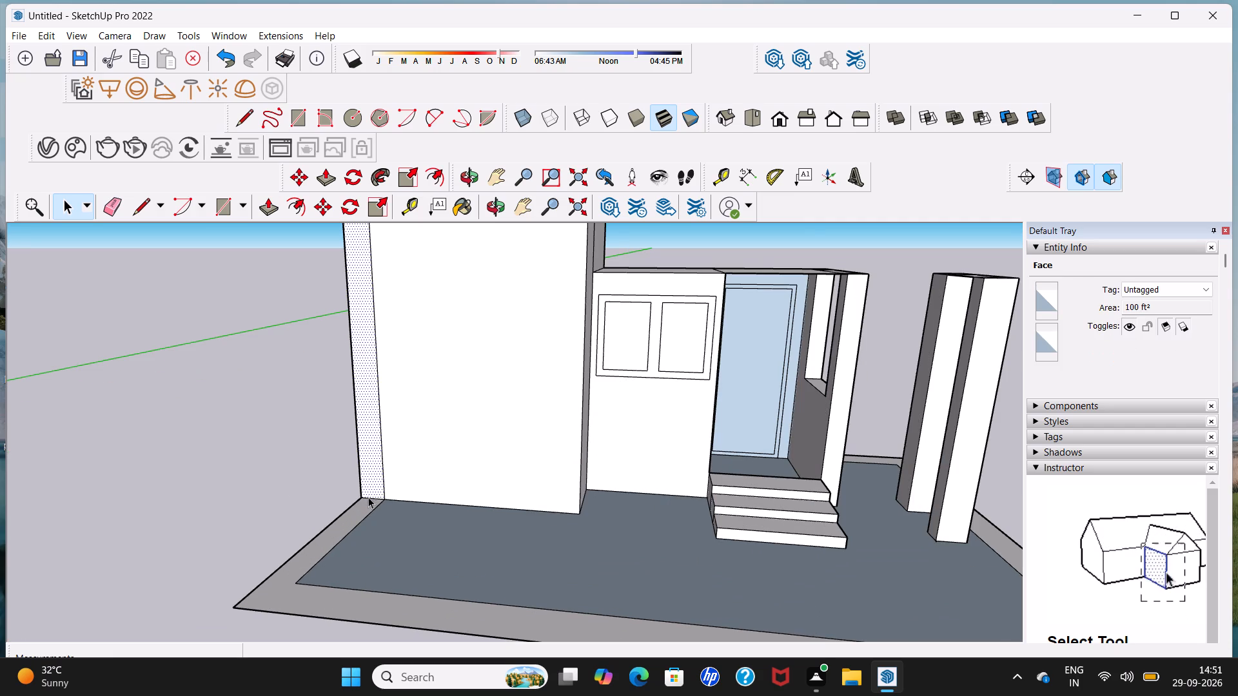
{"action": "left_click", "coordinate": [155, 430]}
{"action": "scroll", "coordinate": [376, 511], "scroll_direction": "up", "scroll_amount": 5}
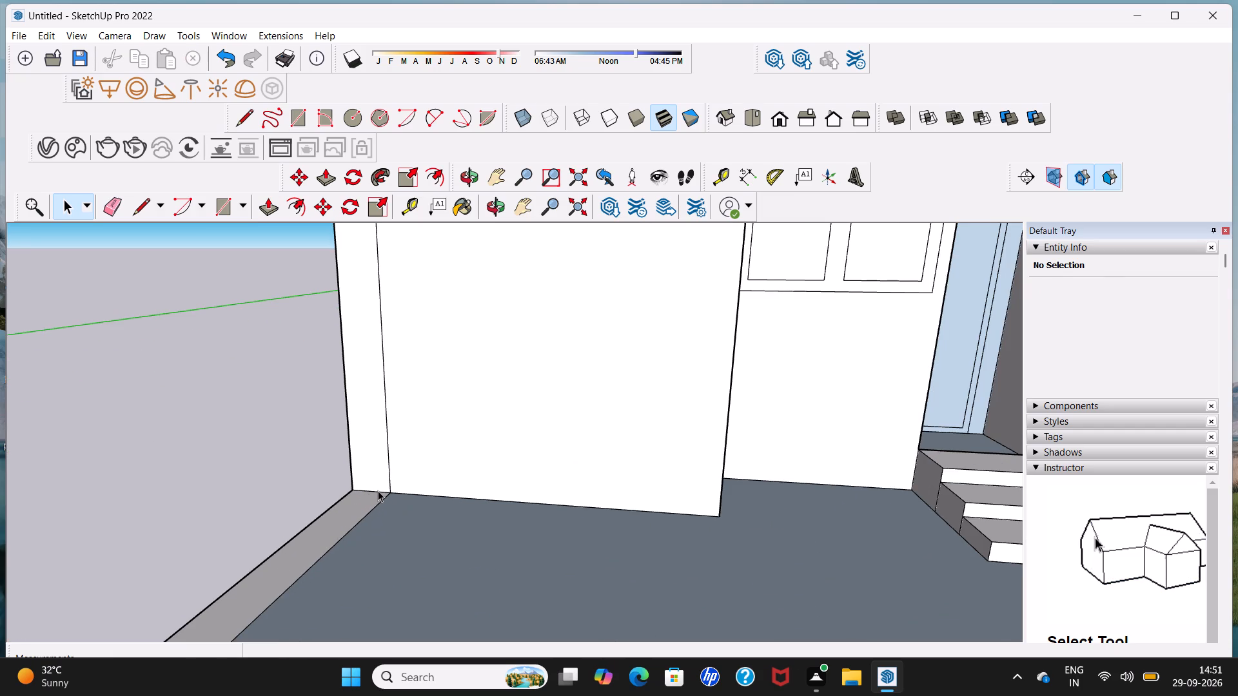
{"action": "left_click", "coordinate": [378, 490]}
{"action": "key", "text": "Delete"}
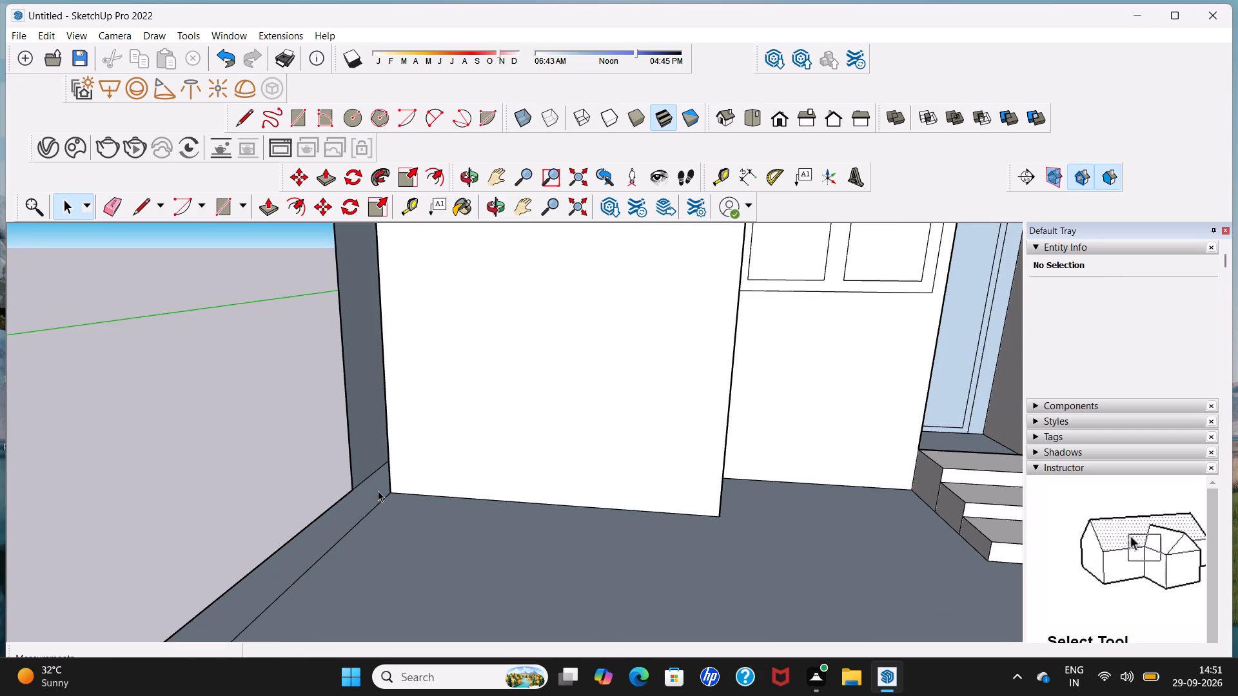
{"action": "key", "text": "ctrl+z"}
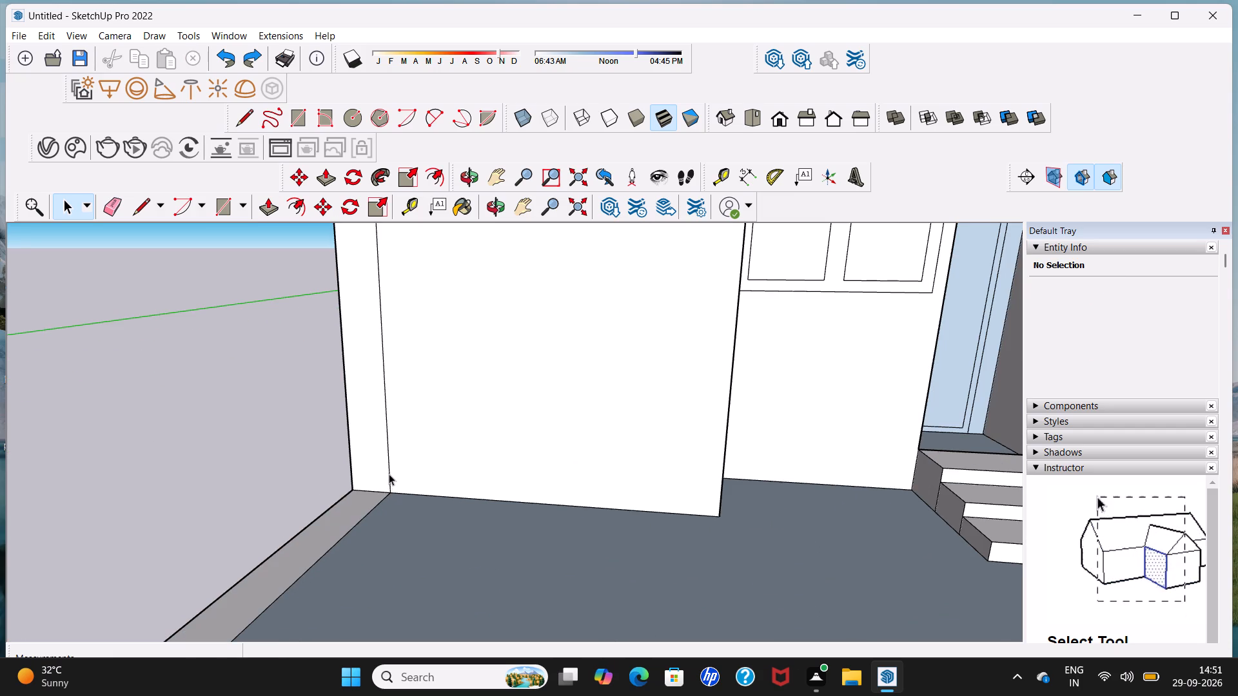
Delete the leftover vertical edges on the tall block's front face and on its side above the lower roof.
{"action": "left_click", "coordinate": [389, 474]}
{"action": "key", "text": "Delete"}
{"action": "scroll", "coordinate": [389, 474], "scroll_direction": "down", "scroll_amount": 6}
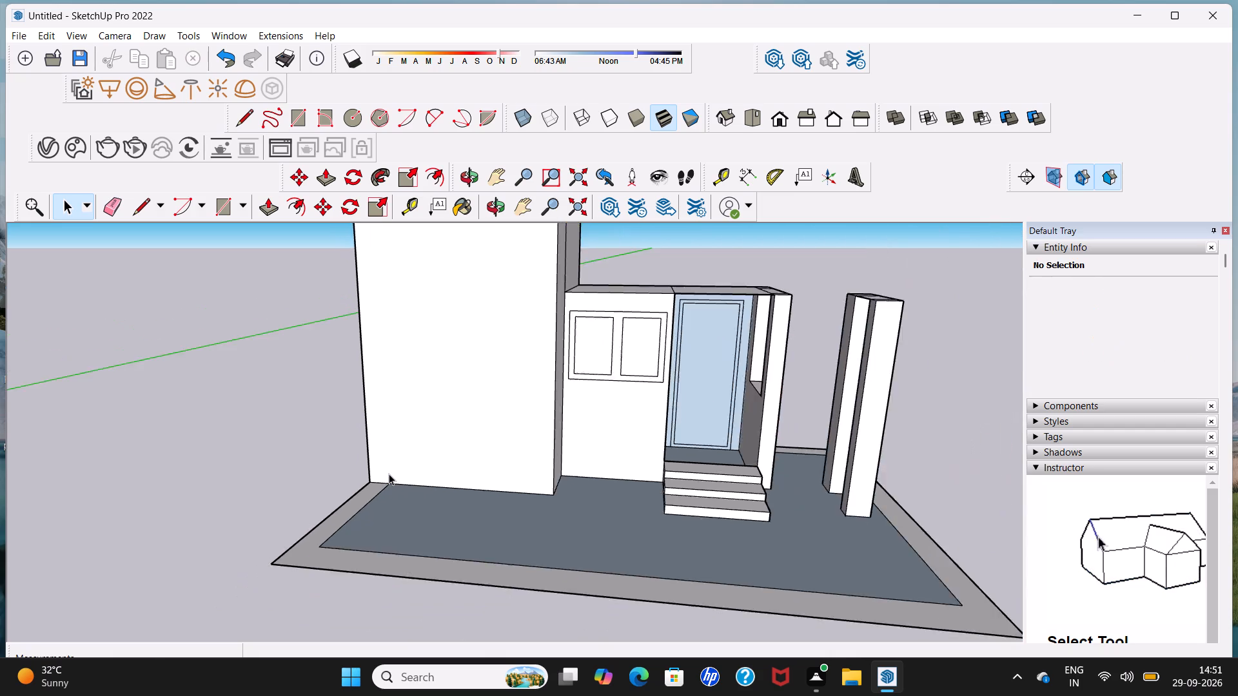
{"action": "scroll", "coordinate": [389, 474], "scroll_direction": "down", "scroll_amount": 6}
{"action": "middle_click_drag", "start_coordinate": [397, 447], "coordinate": [328, 468]}
{"action": "scroll", "coordinate": [397, 447], "scroll_direction": "down", "scroll_amount": 1}
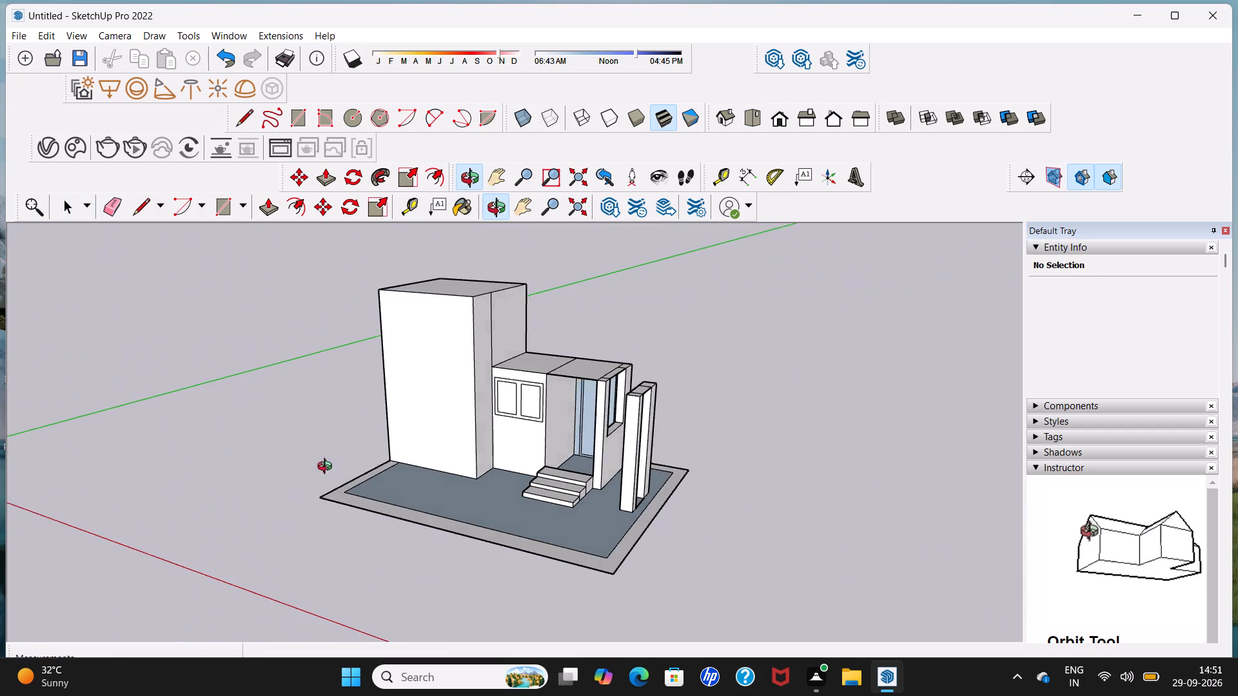
{"action": "middle_click_drag", "start_coordinate": [328, 468], "coordinate": [329, 468]}
{"action": "scroll", "coordinate": [402, 412], "scroll_direction": "up", "scroll_amount": 1}
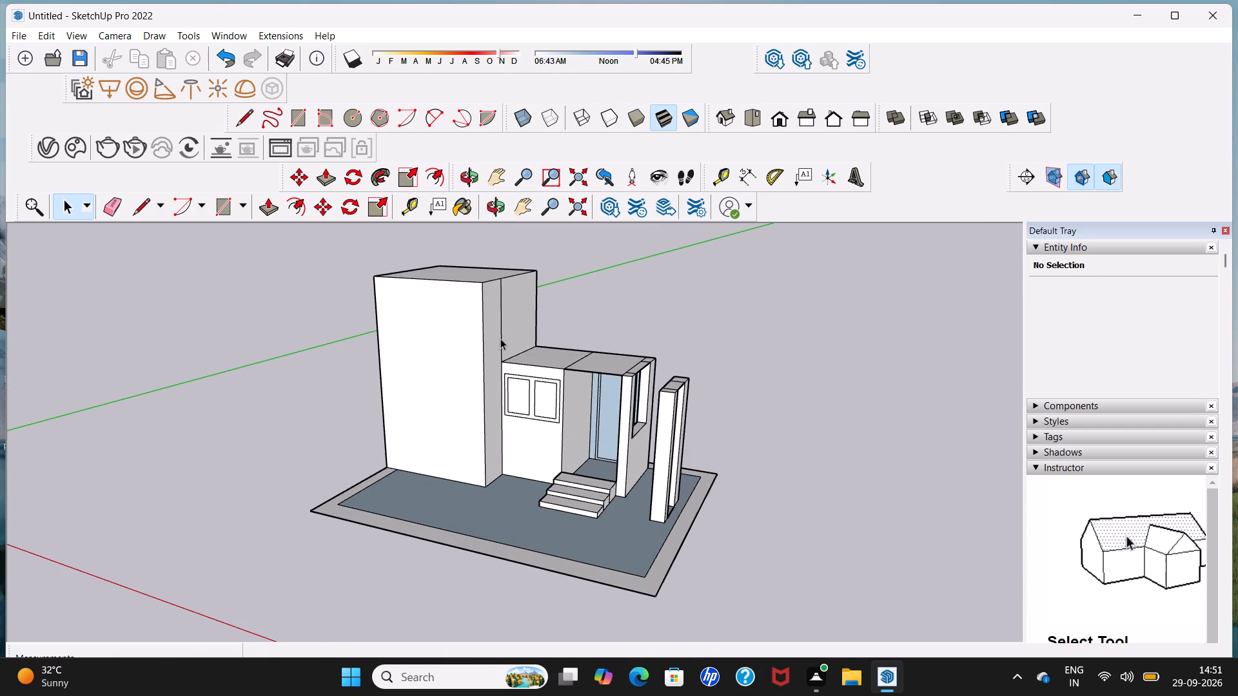
{"action": "left_click", "coordinate": [500, 338]}
{"action": "key", "text": "Delete"}
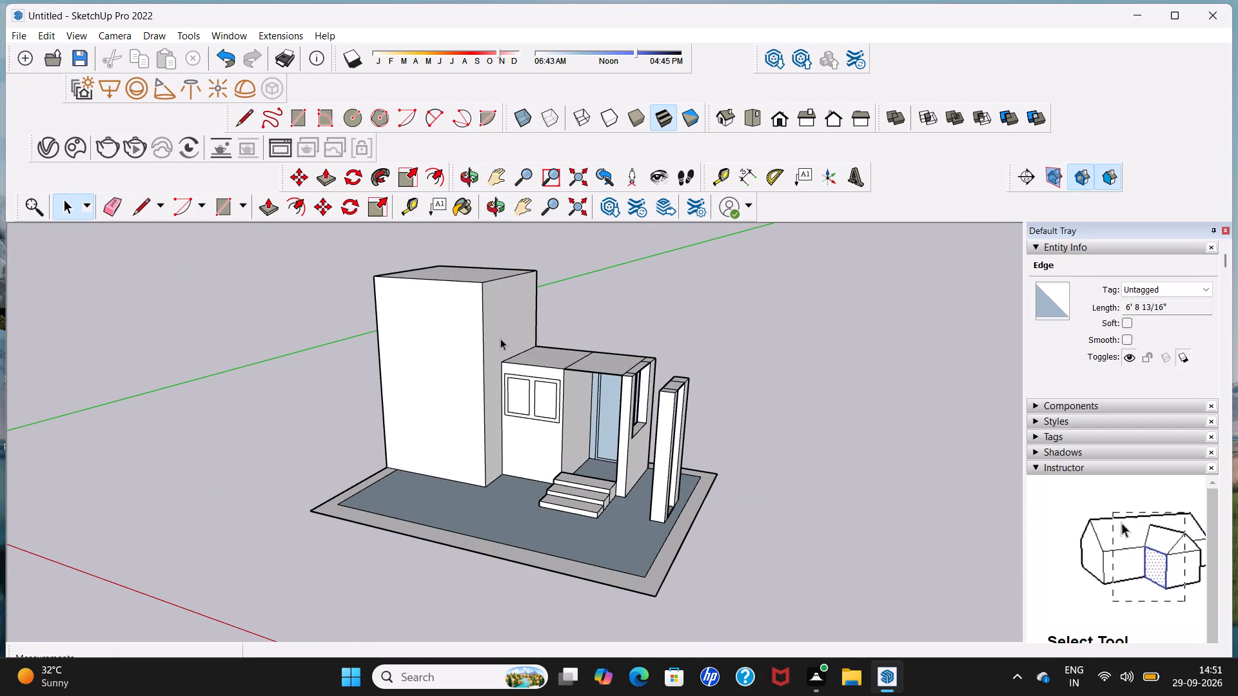
Draw a vertical line about 16' 9" long down the tall block's front face, roughly a quarter of its width from the outer edge.
{"action": "middle_click_drag", "start_coordinate": [509, 349], "coordinate": [108, 404]}
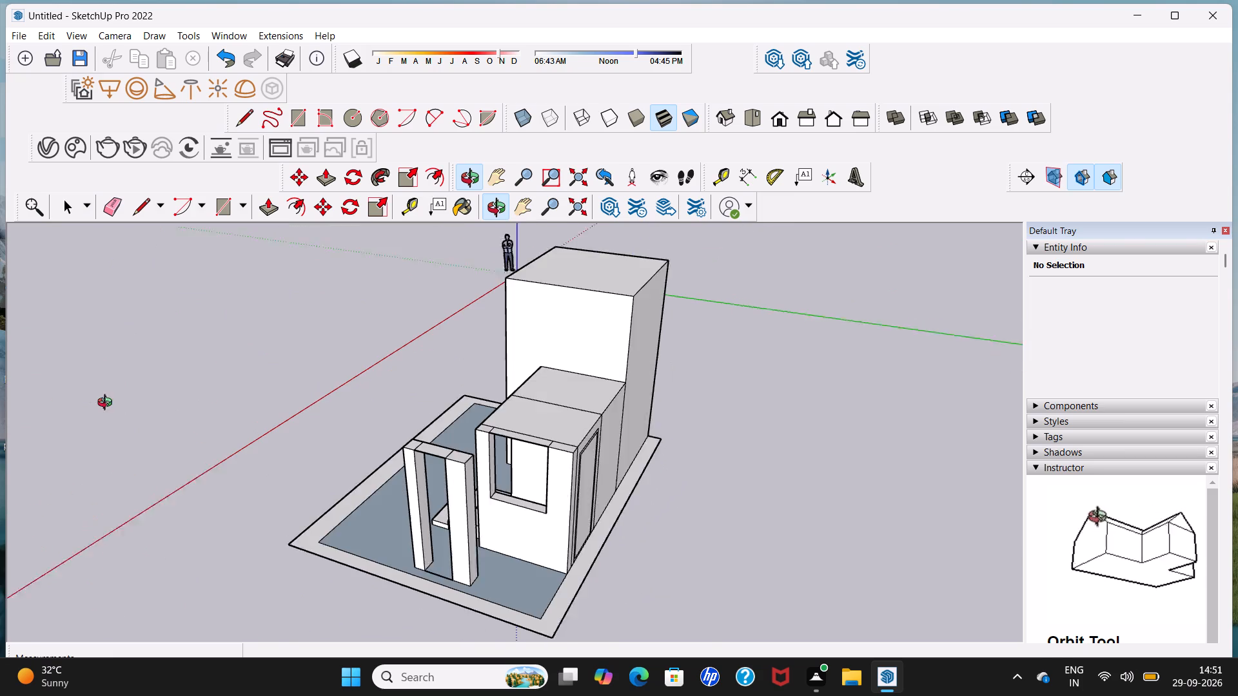
{"action": "middle_click_drag", "start_coordinate": [108, 404], "coordinate": [110, 403]}
{"action": "middle_click_drag", "start_coordinate": [218, 427], "coordinate": [575, 393]}
{"action": "middle_click_drag", "start_coordinate": [369, 517], "coordinate": [670, 430]}
{"action": "middle_click_drag", "start_coordinate": [654, 440], "coordinate": [569, 474]}
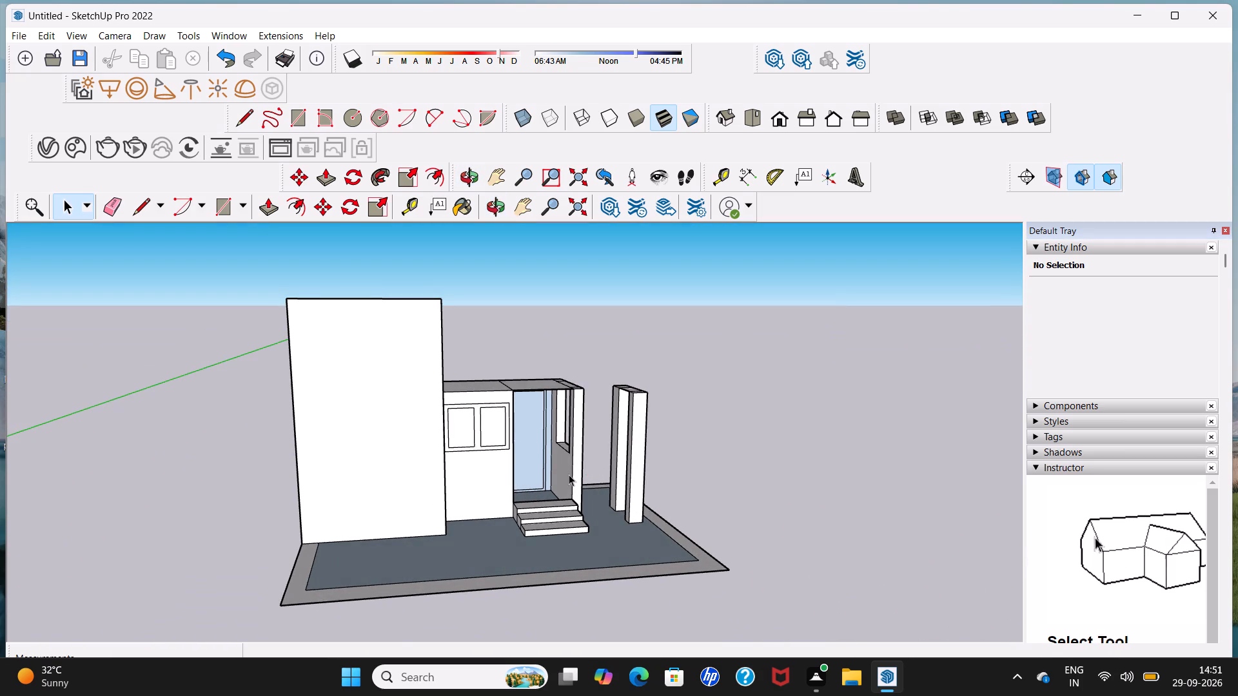
{"action": "scroll", "coordinate": [569, 474], "scroll_direction": "down", "scroll_amount": 3}
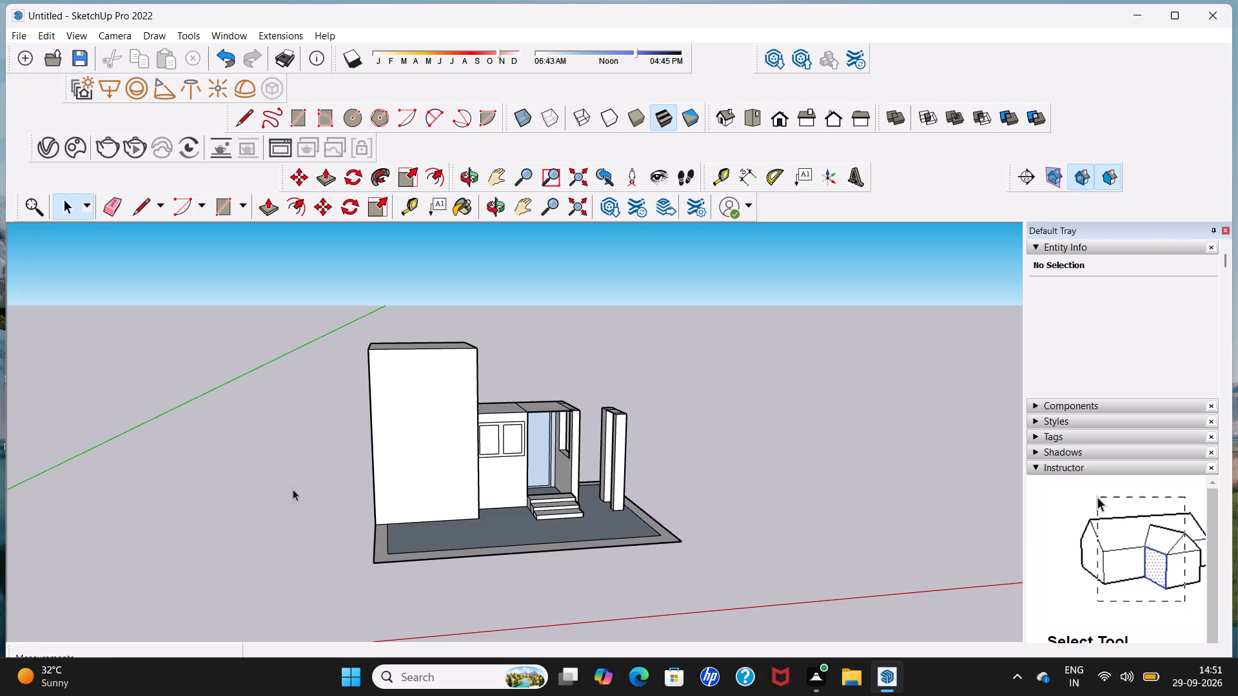
{"action": "left_click", "coordinate": [243, 122]}
{"action": "middle_click_drag", "start_coordinate": [383, 441], "coordinate": [383, 400]}
{"action": "scroll", "coordinate": [388, 376], "scroll_direction": "up", "scroll_amount": 1}
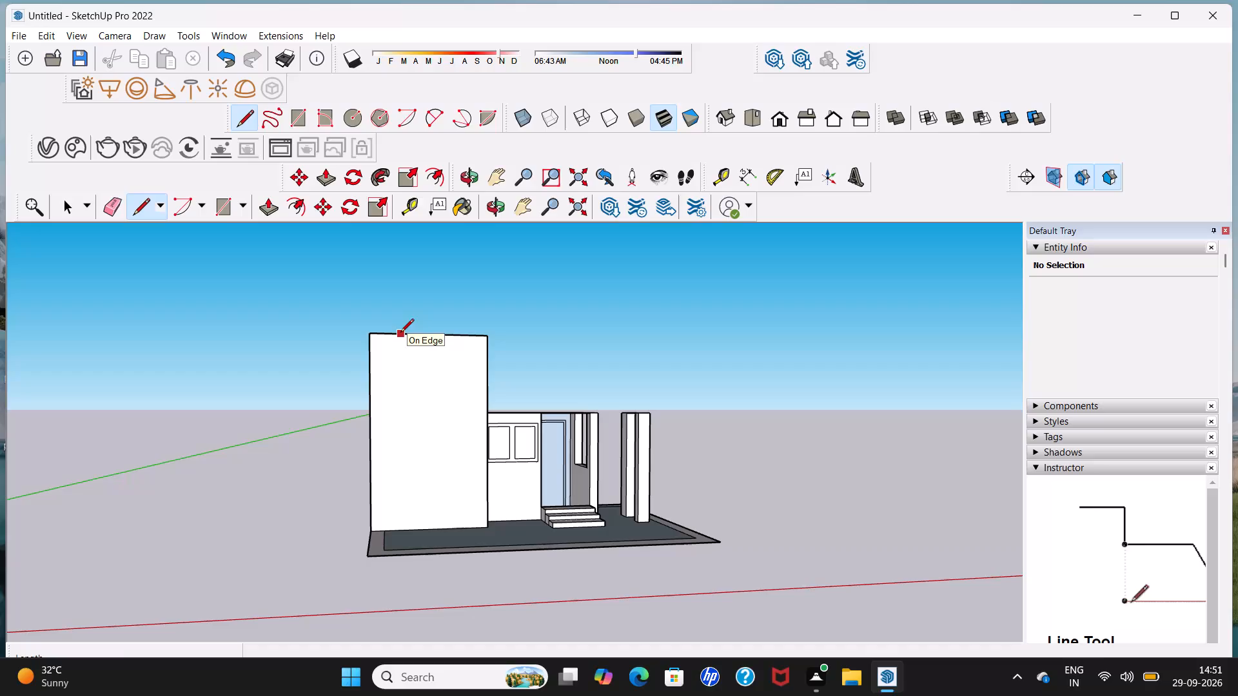
{"action": "scroll", "coordinate": [395, 340], "scroll_direction": "up", "scroll_amount": 6}
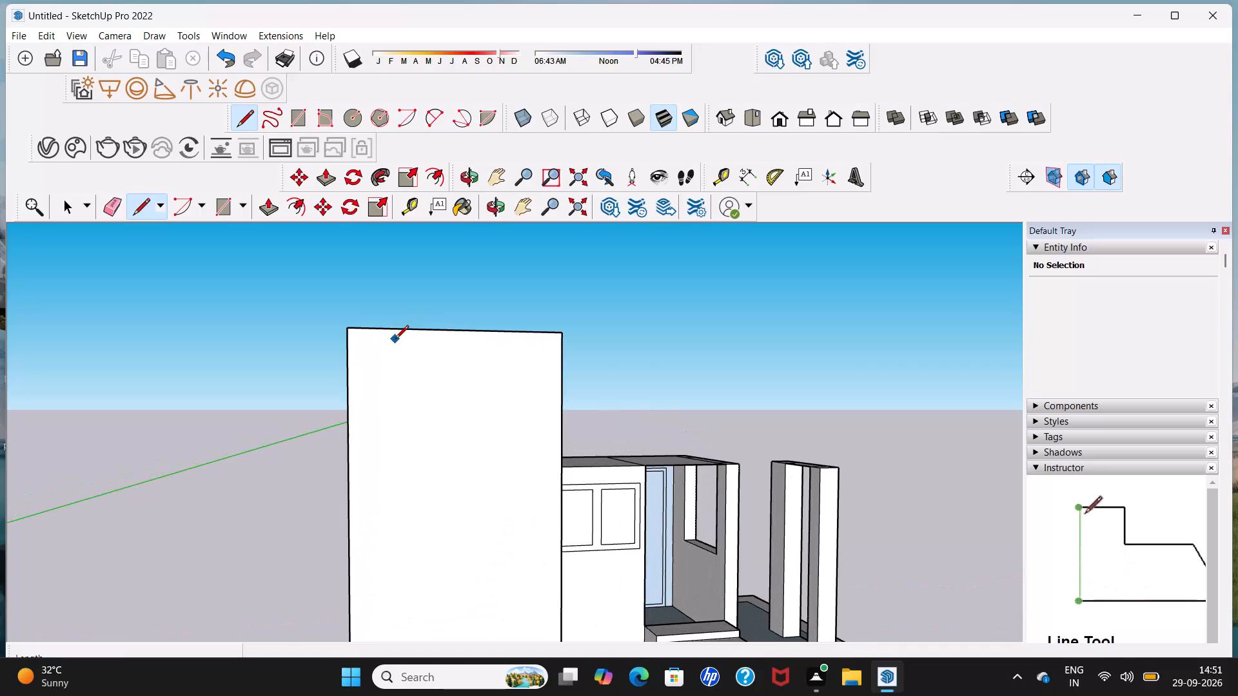
{"action": "left_click", "coordinate": [401, 332]}
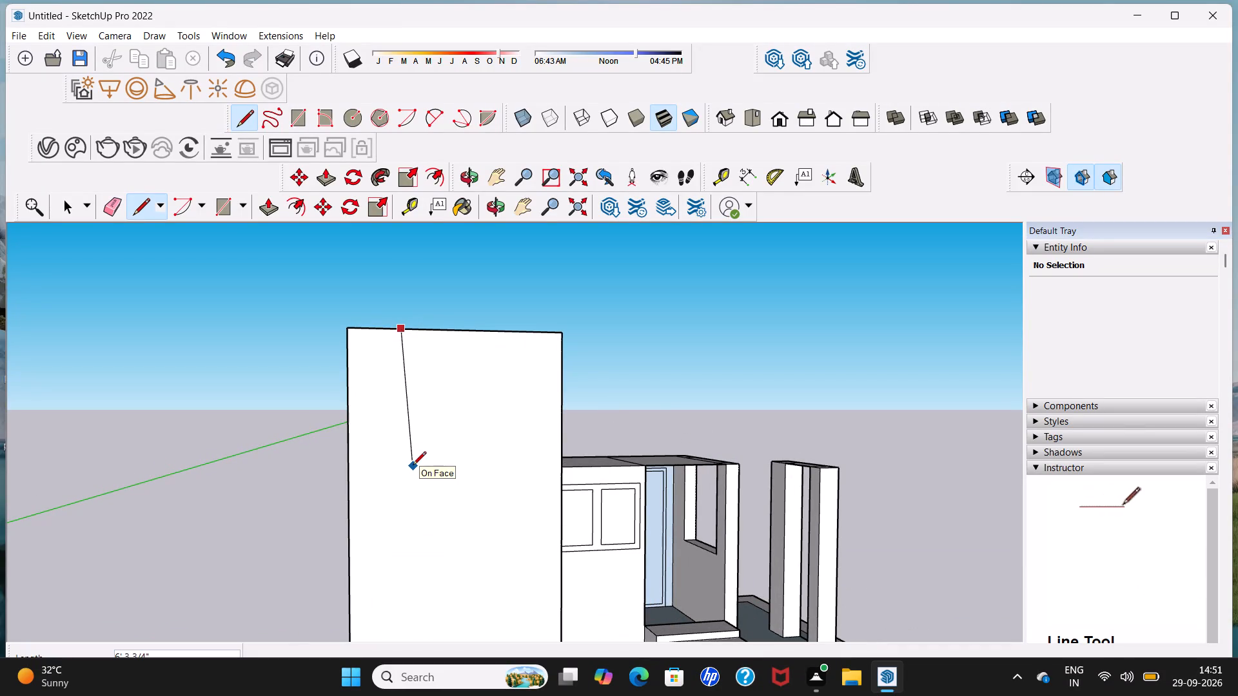
{"action": "scroll", "coordinate": [413, 466], "scroll_direction": "down", "scroll_amount": 6}
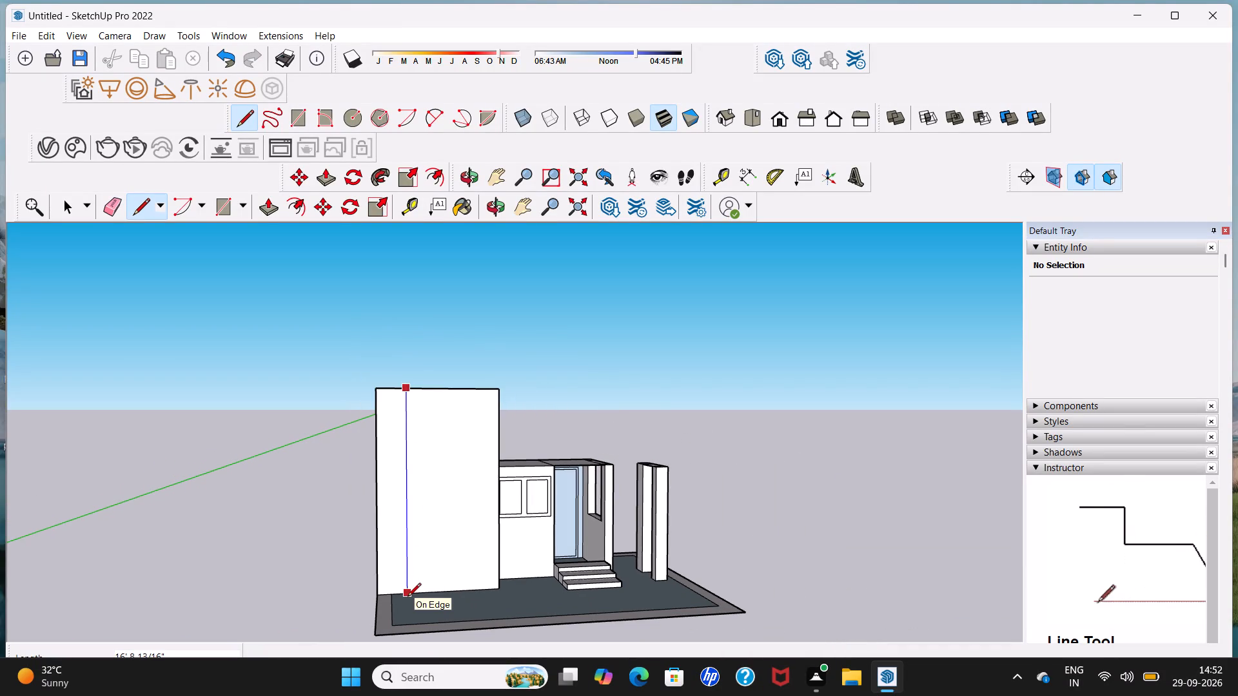
{"action": "left_click", "coordinate": [408, 597]}
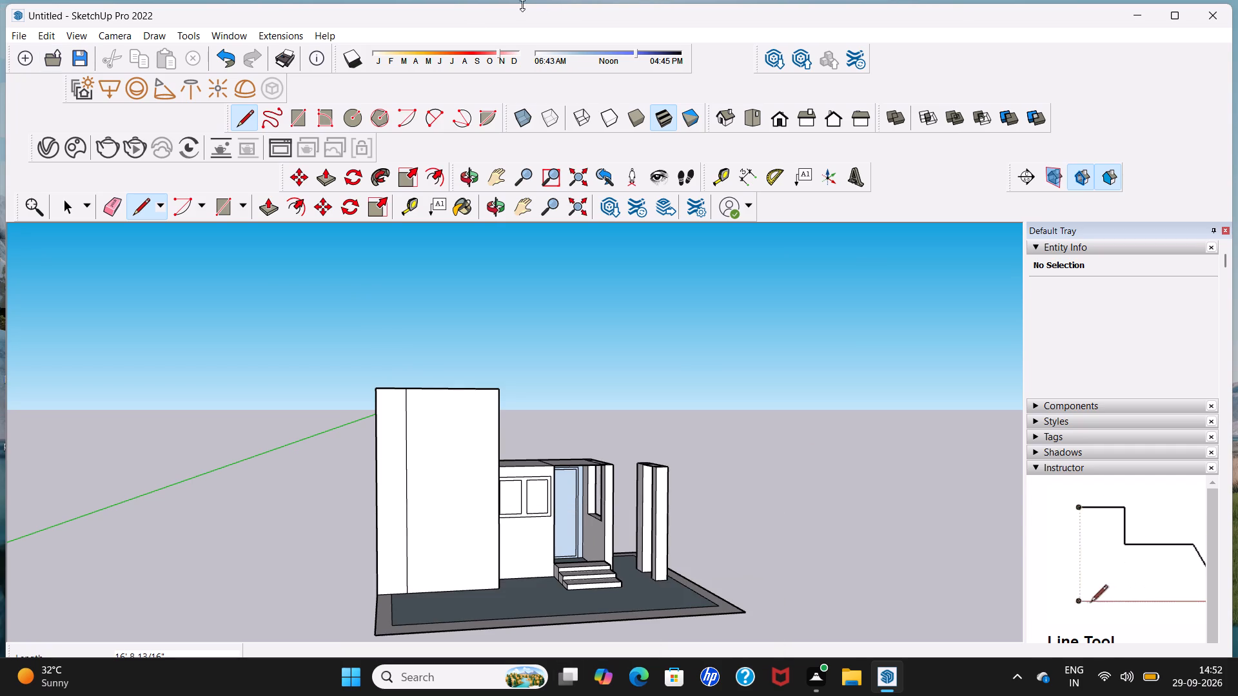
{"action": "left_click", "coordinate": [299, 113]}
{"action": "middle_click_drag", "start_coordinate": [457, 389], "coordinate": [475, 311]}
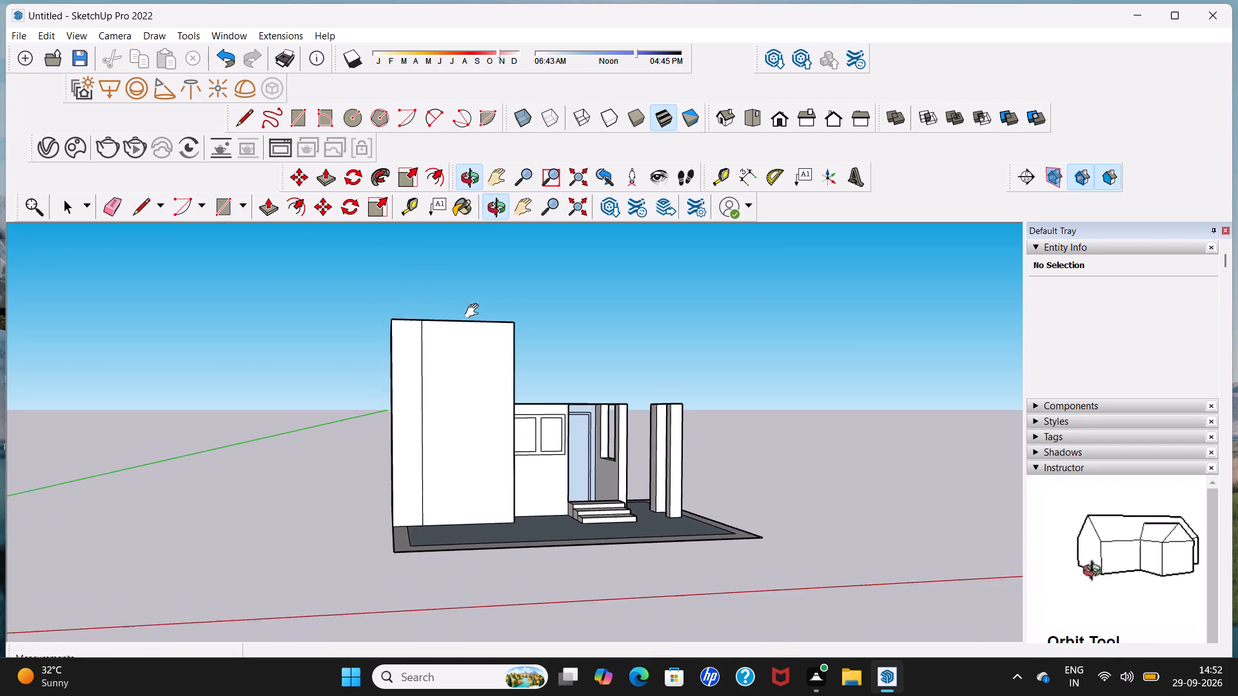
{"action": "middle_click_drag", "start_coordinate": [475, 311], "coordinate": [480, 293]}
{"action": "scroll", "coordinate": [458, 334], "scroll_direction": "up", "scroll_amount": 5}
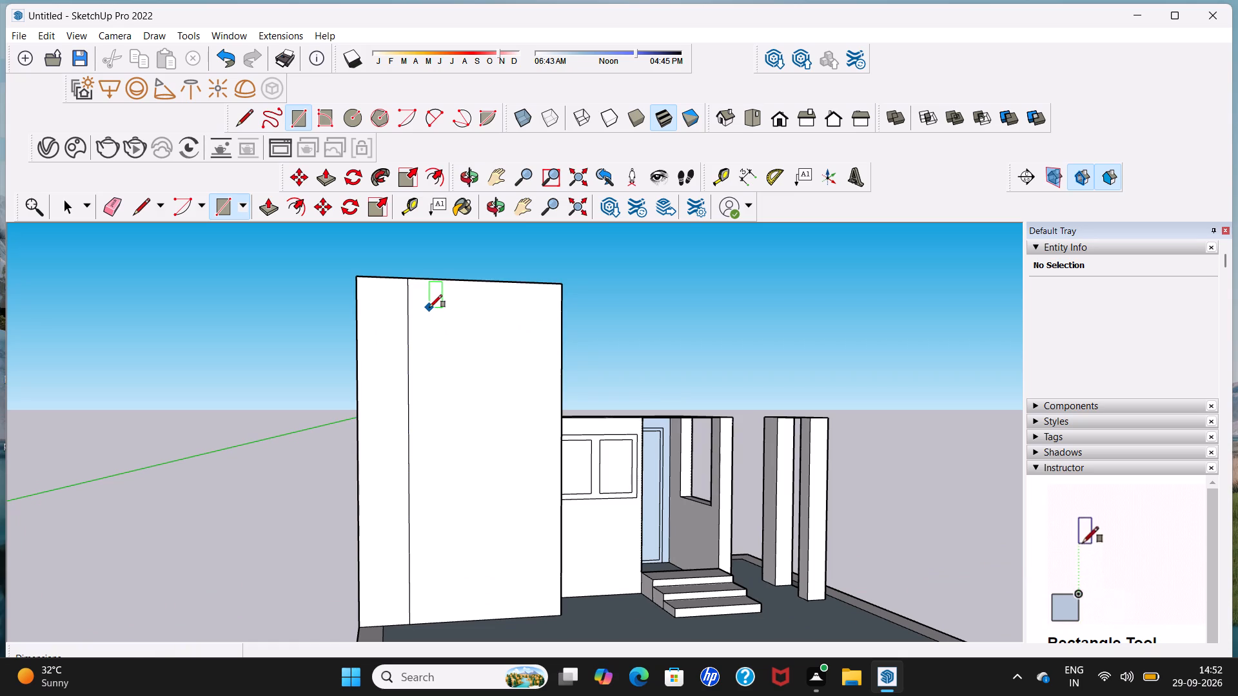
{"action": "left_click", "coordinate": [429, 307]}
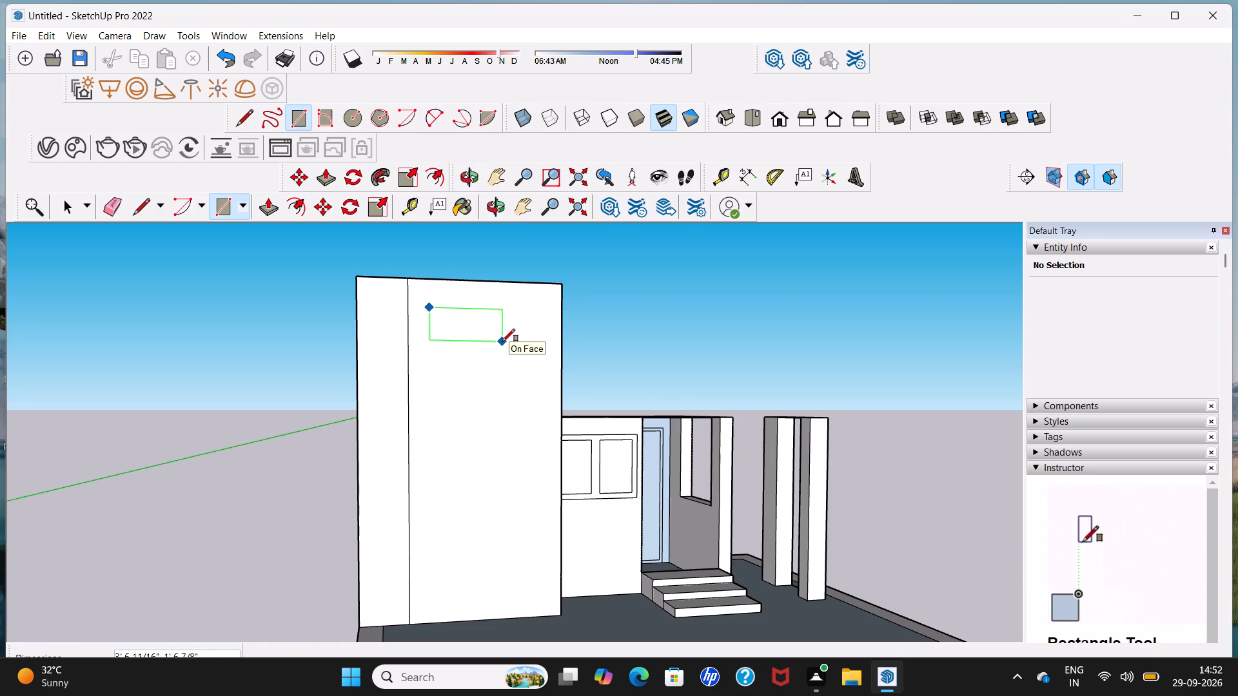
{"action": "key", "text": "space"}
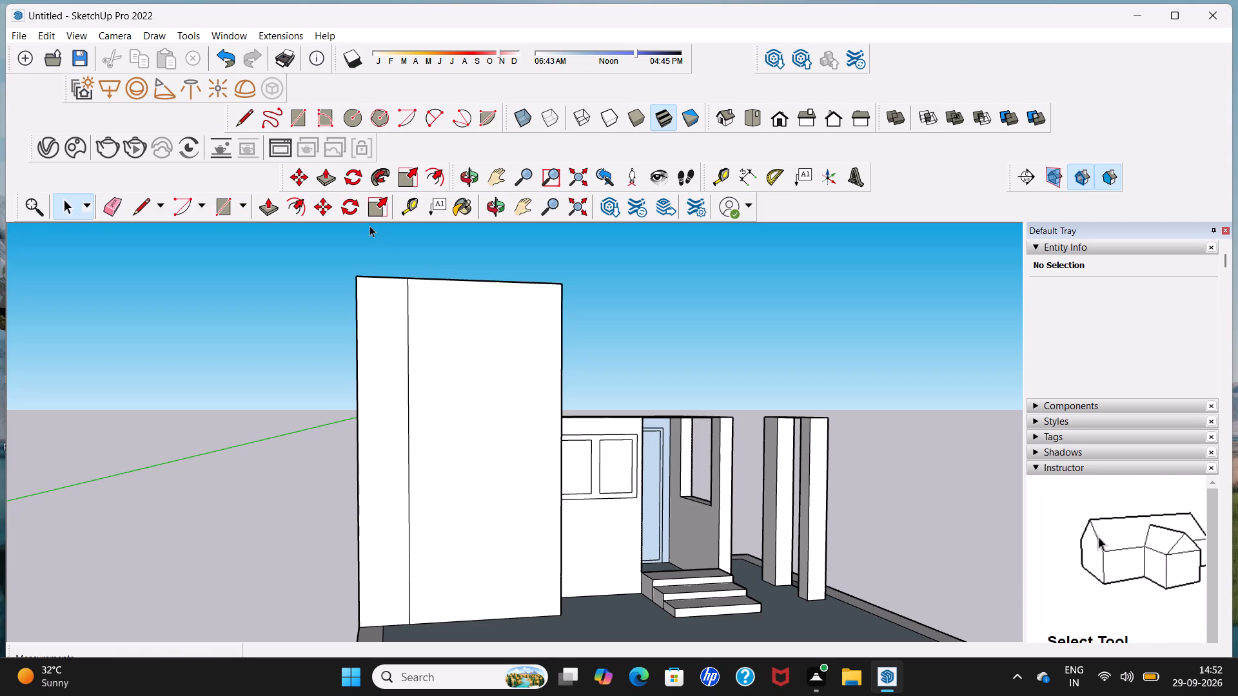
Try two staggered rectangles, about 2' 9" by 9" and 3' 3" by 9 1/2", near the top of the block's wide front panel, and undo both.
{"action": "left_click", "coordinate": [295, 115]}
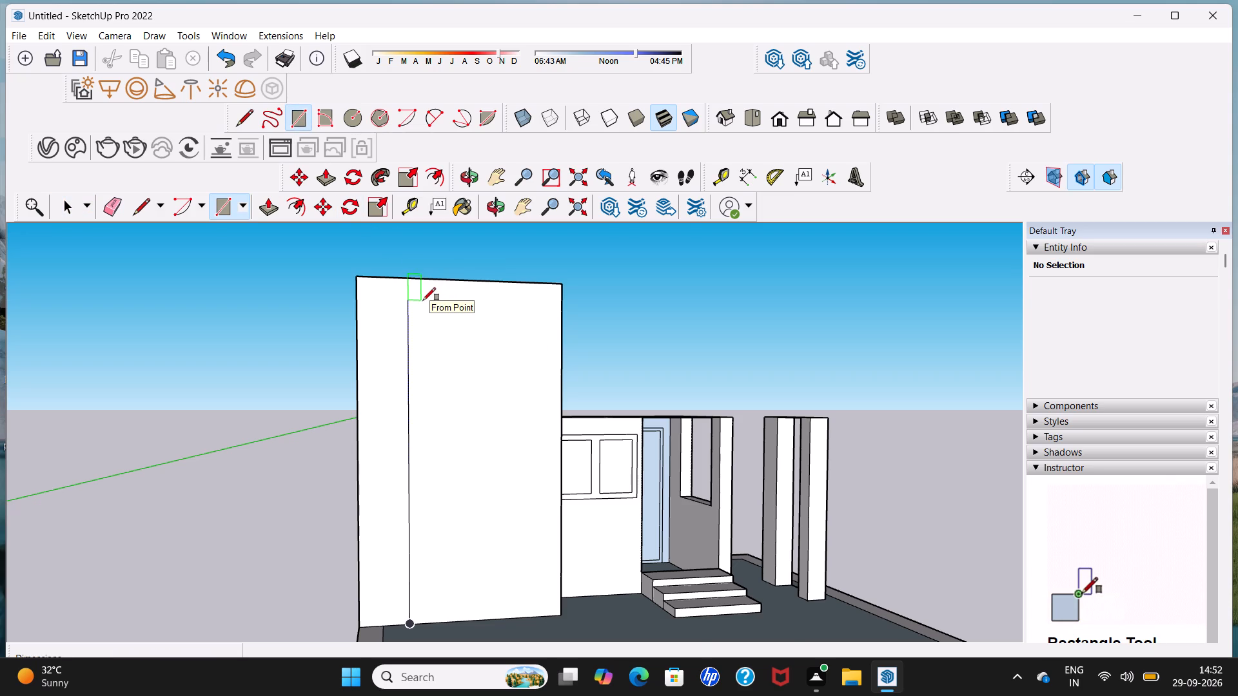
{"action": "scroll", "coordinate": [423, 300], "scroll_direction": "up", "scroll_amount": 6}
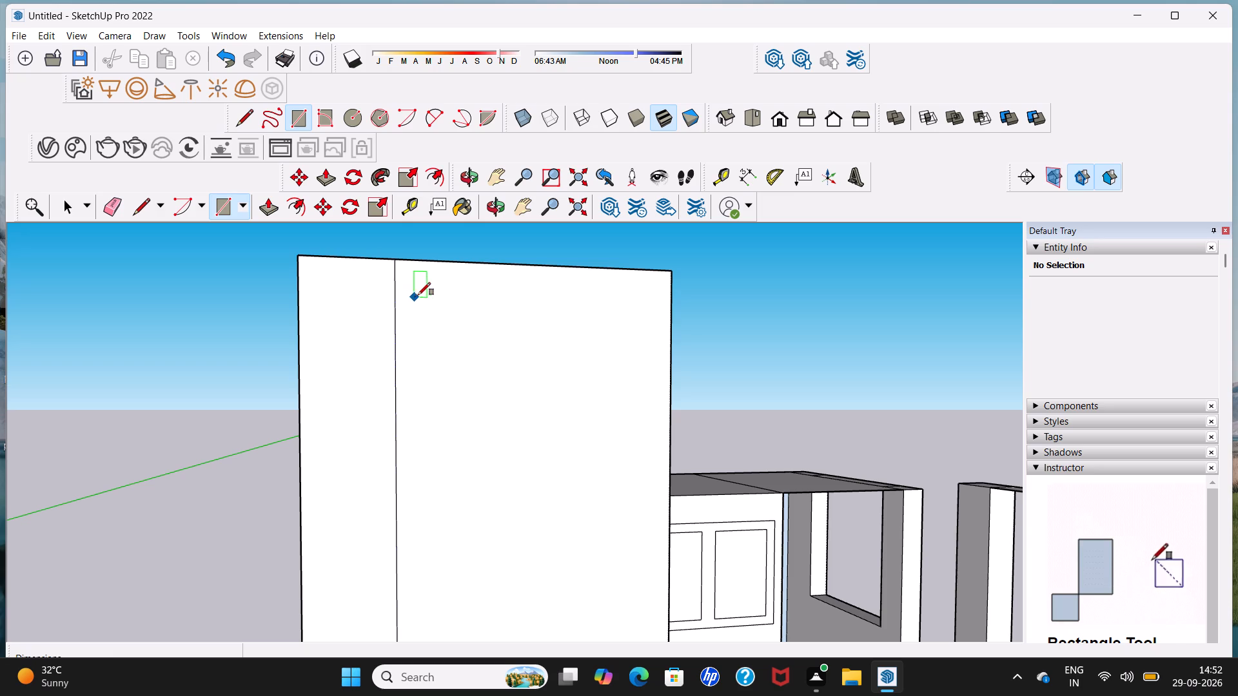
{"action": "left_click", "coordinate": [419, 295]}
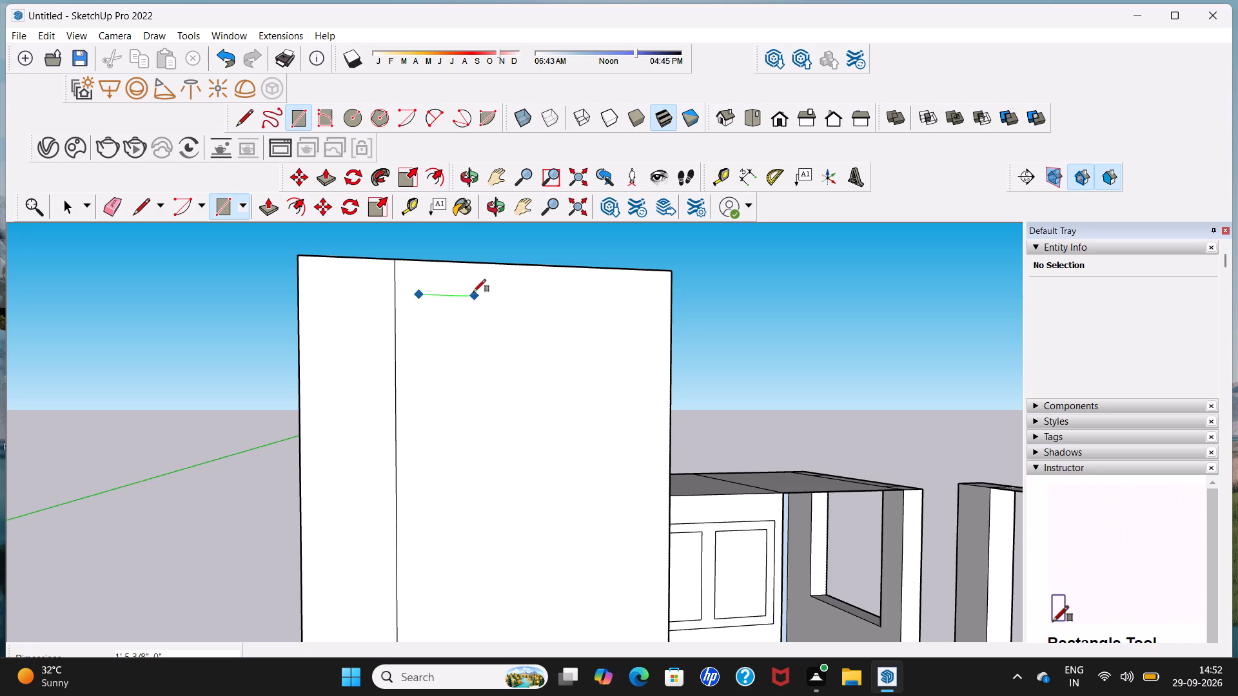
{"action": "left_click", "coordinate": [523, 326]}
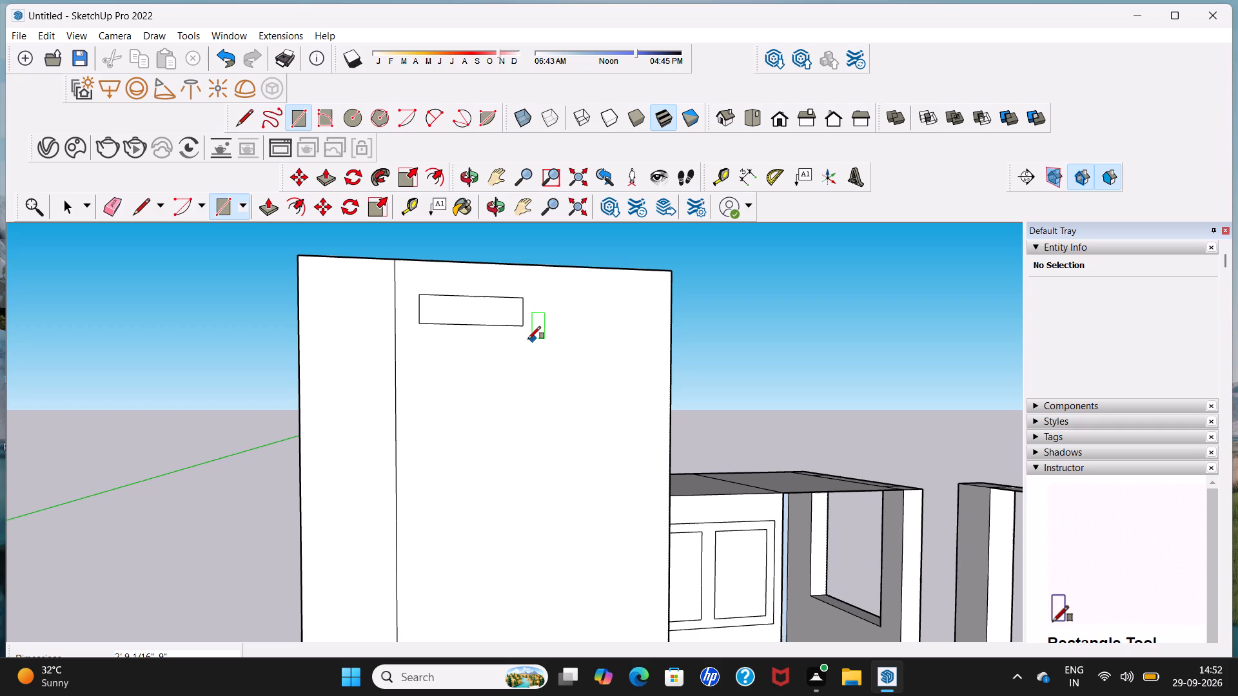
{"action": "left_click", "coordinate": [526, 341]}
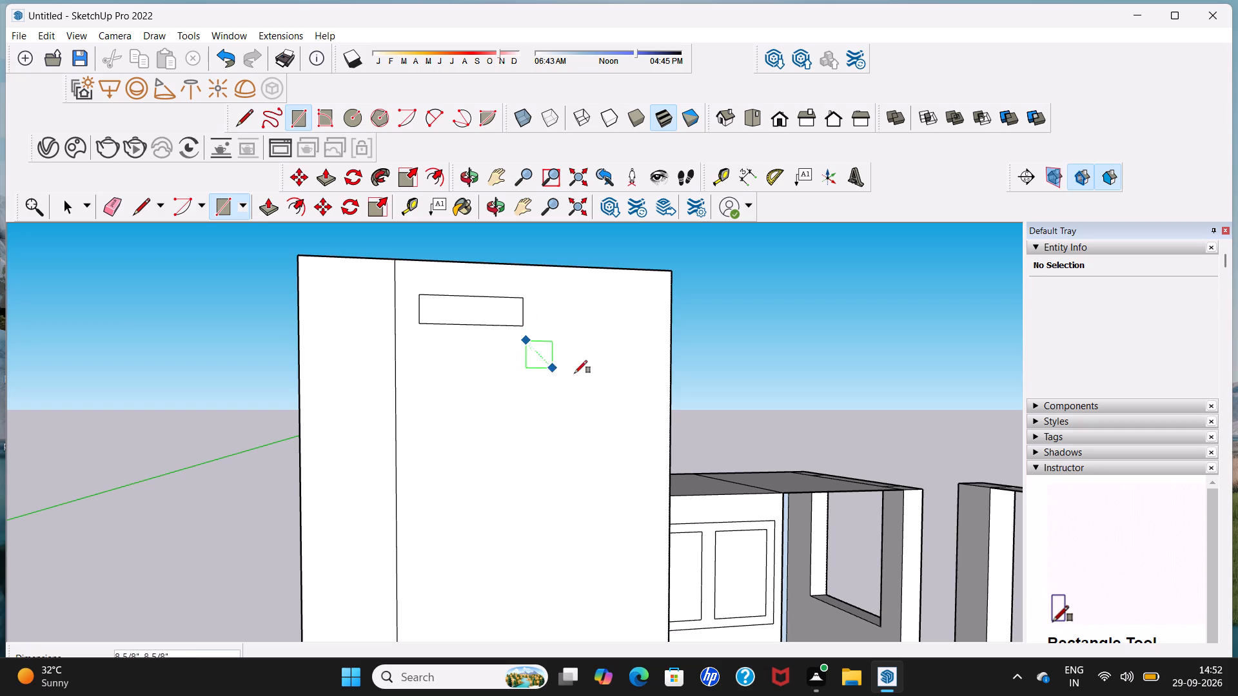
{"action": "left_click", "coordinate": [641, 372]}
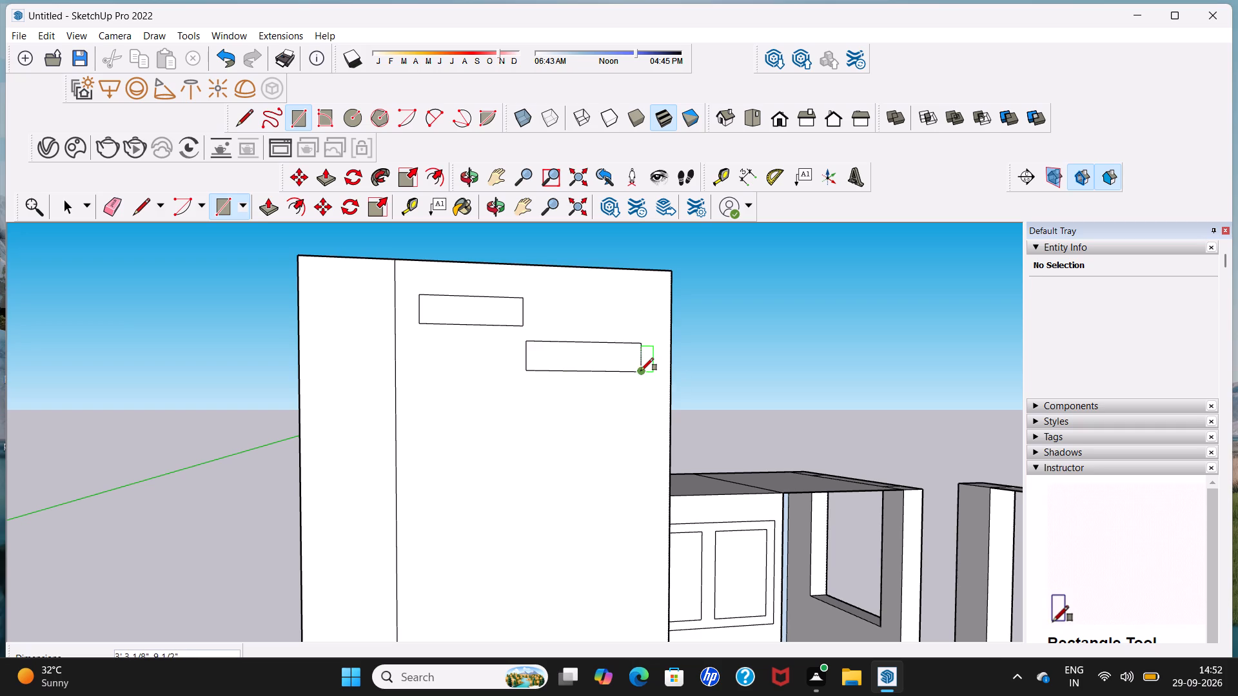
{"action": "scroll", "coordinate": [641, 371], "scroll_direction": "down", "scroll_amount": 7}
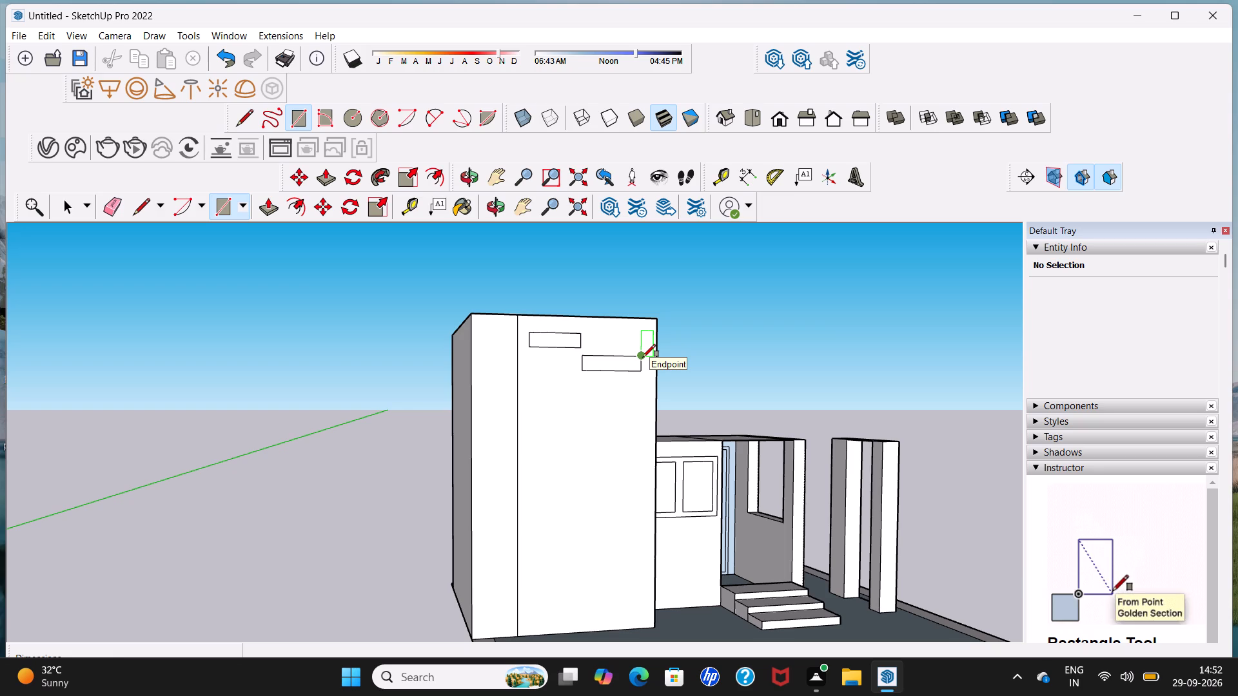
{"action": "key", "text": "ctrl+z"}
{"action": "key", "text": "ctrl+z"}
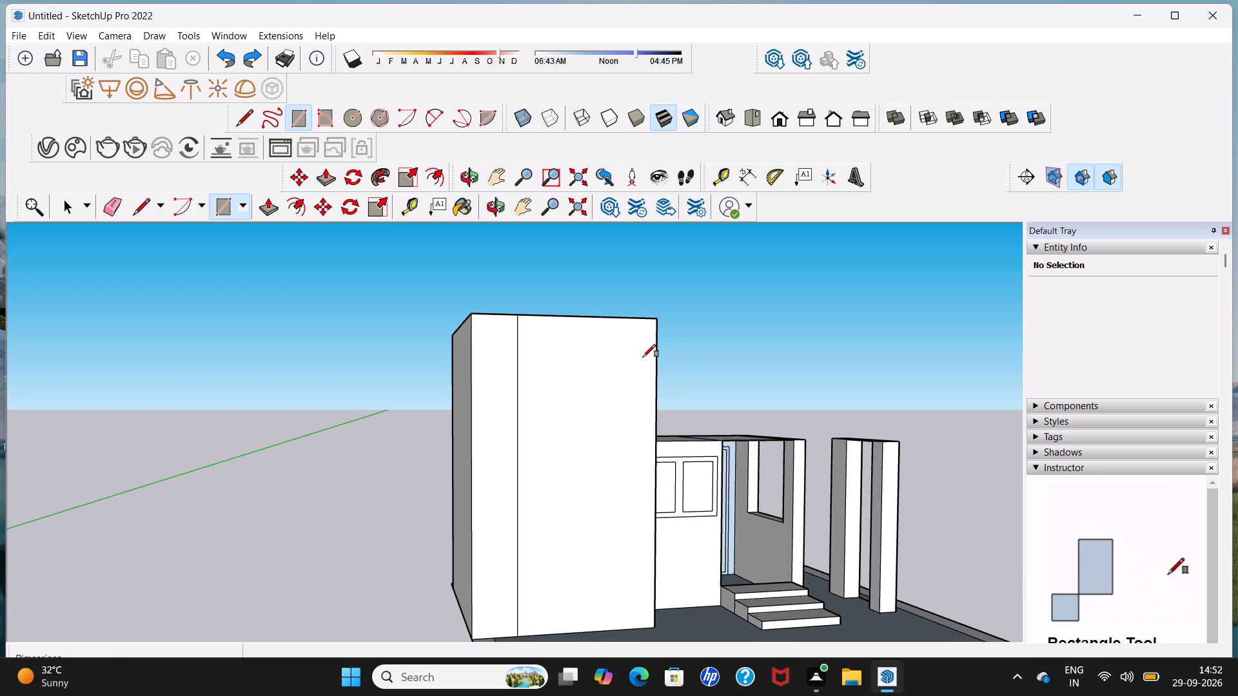
Draw a horizontal rectangle about 3' 2" by 8" near the top of the wide front panel, just beside the vertical line.
{"action": "left_click", "coordinate": [538, 341]}
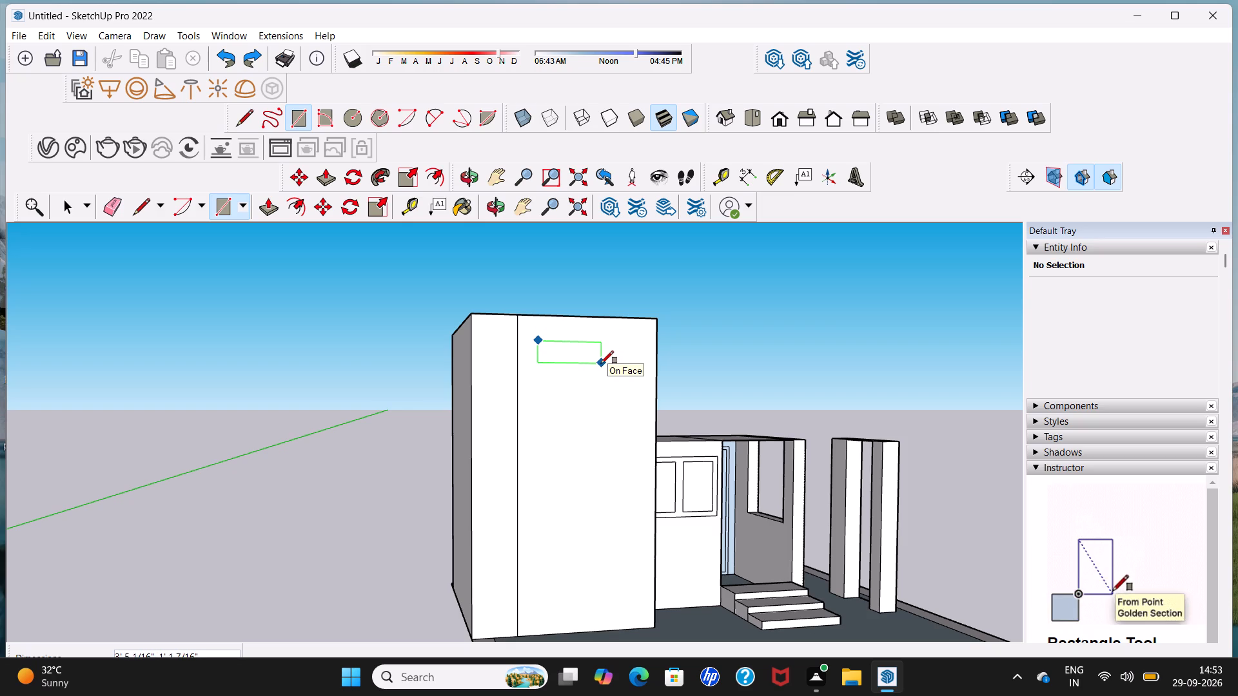
{"action": "key", "text": "space"}
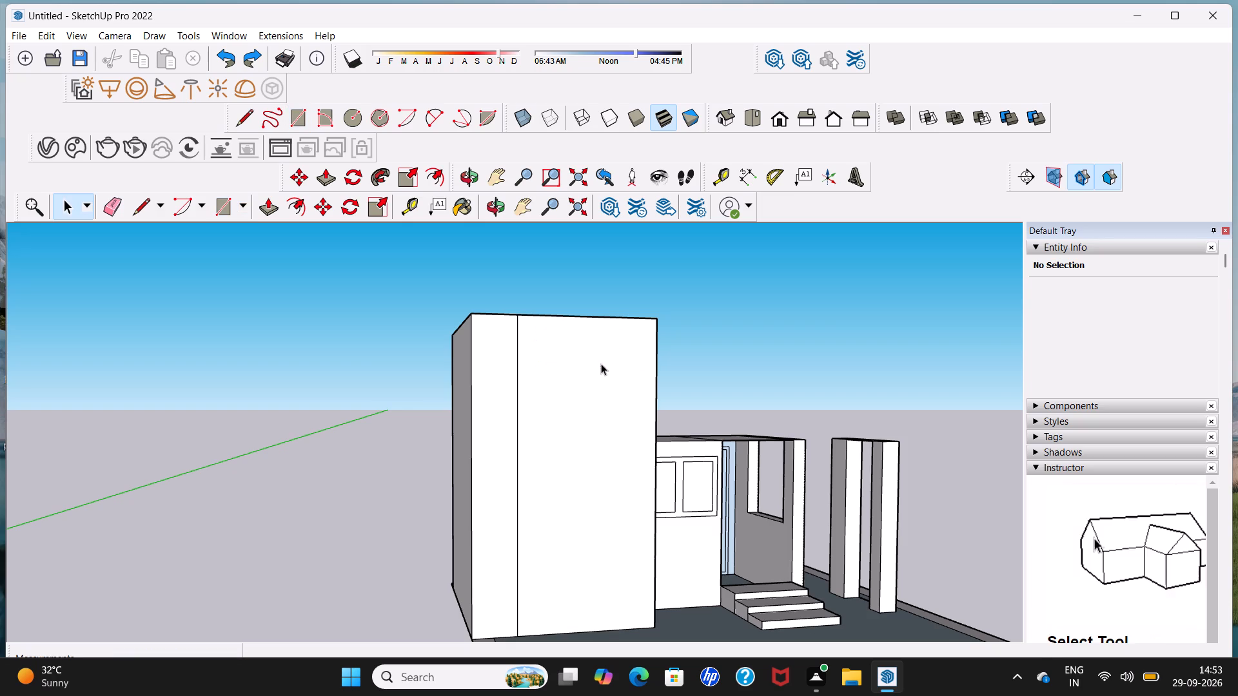
{"action": "left_click", "coordinate": [295, 117]}
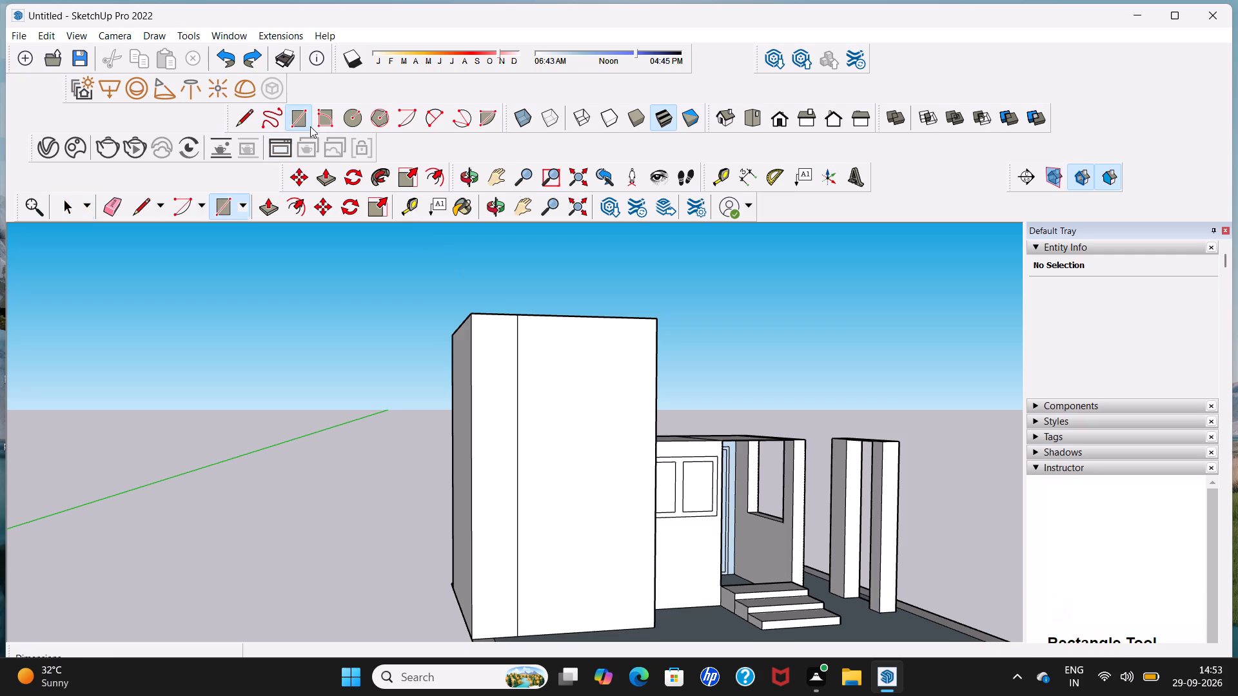
{"action": "scroll", "coordinate": [541, 379], "scroll_direction": "up", "scroll_amount": 6}
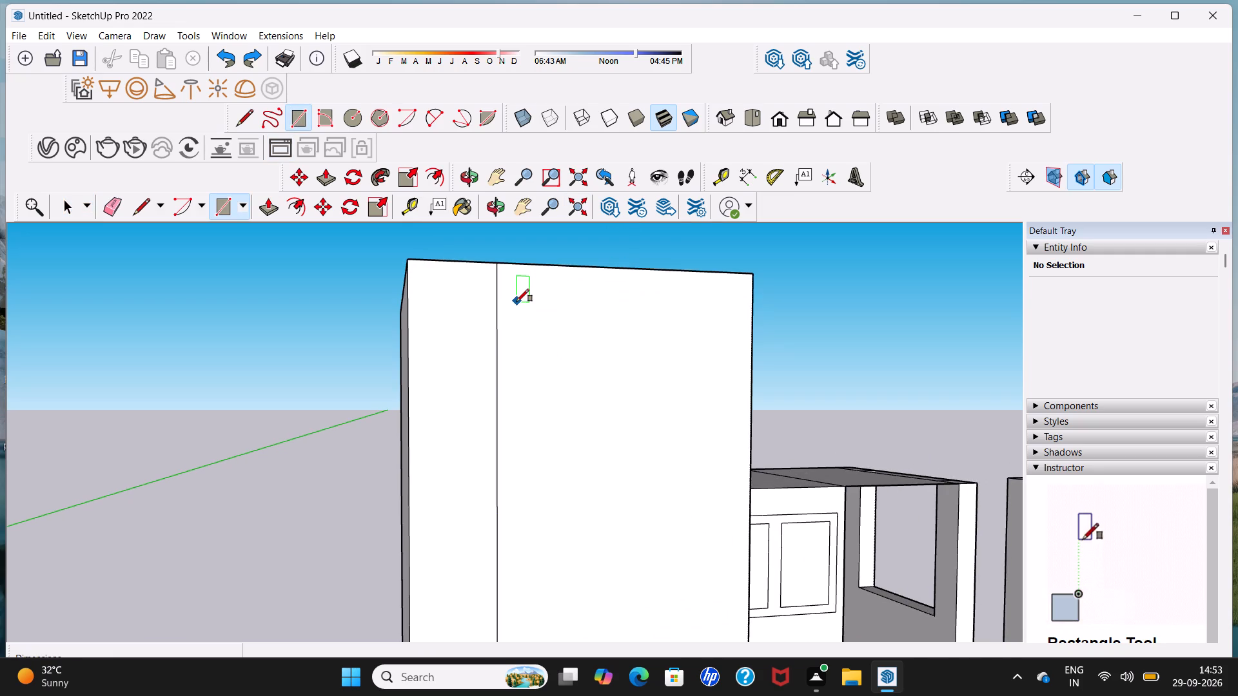
{"action": "left_click", "coordinate": [516, 302]}
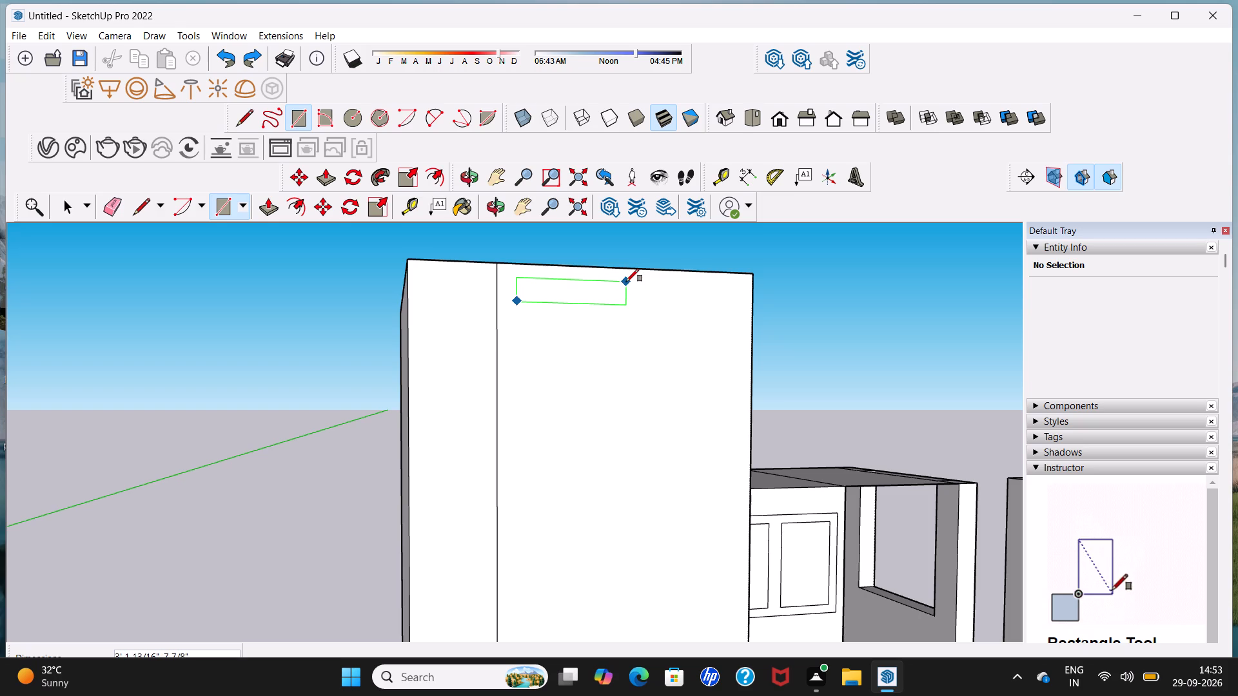
{"action": "left_click", "coordinate": [626, 282]}
{"action": "key", "text": "space"}
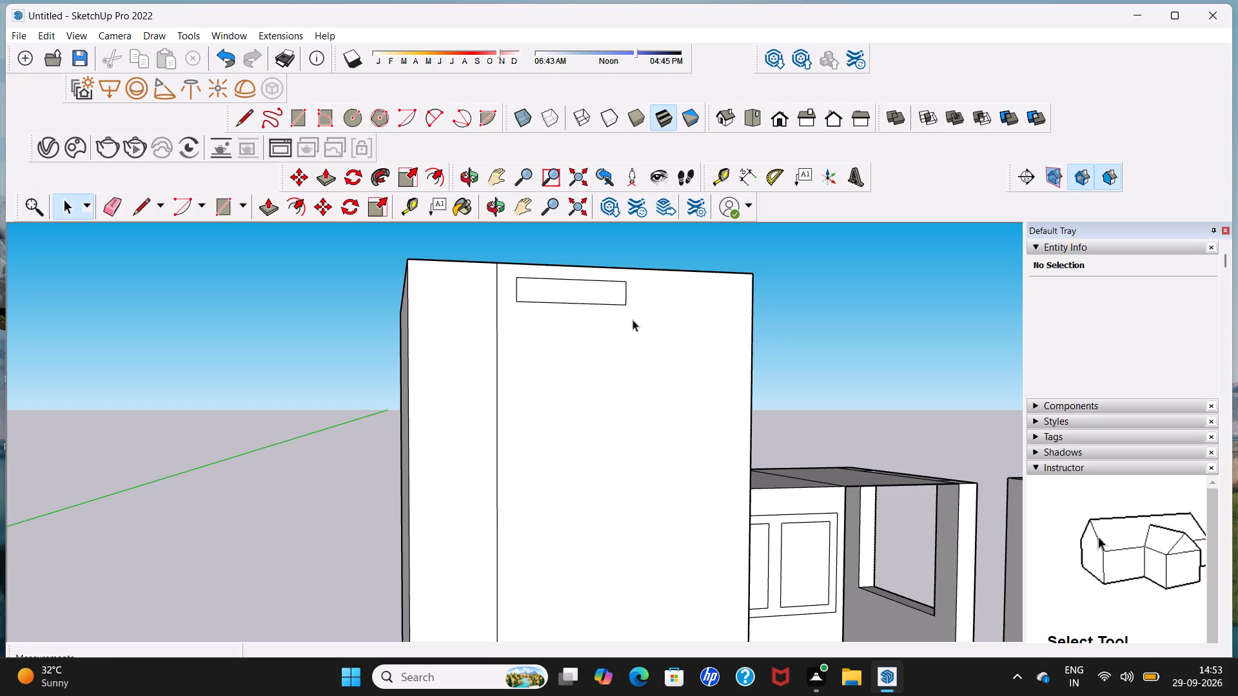
{"action": "left_click", "coordinate": [633, 320]}
{"action": "left_click", "coordinate": [885, 430]}
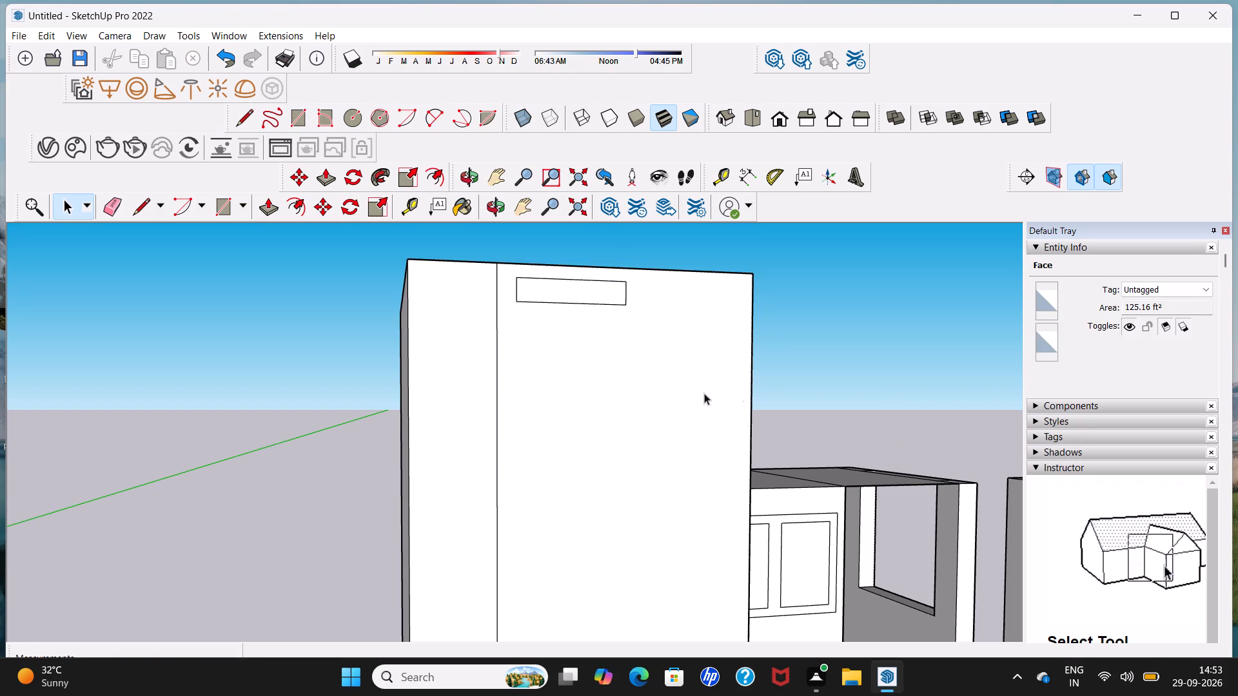
Copy the rectangle with its edges about 3' 4" diagonally down toward the house side, staggered below the original on the block's front.
{"action": "double_click", "coordinate": [621, 292]}
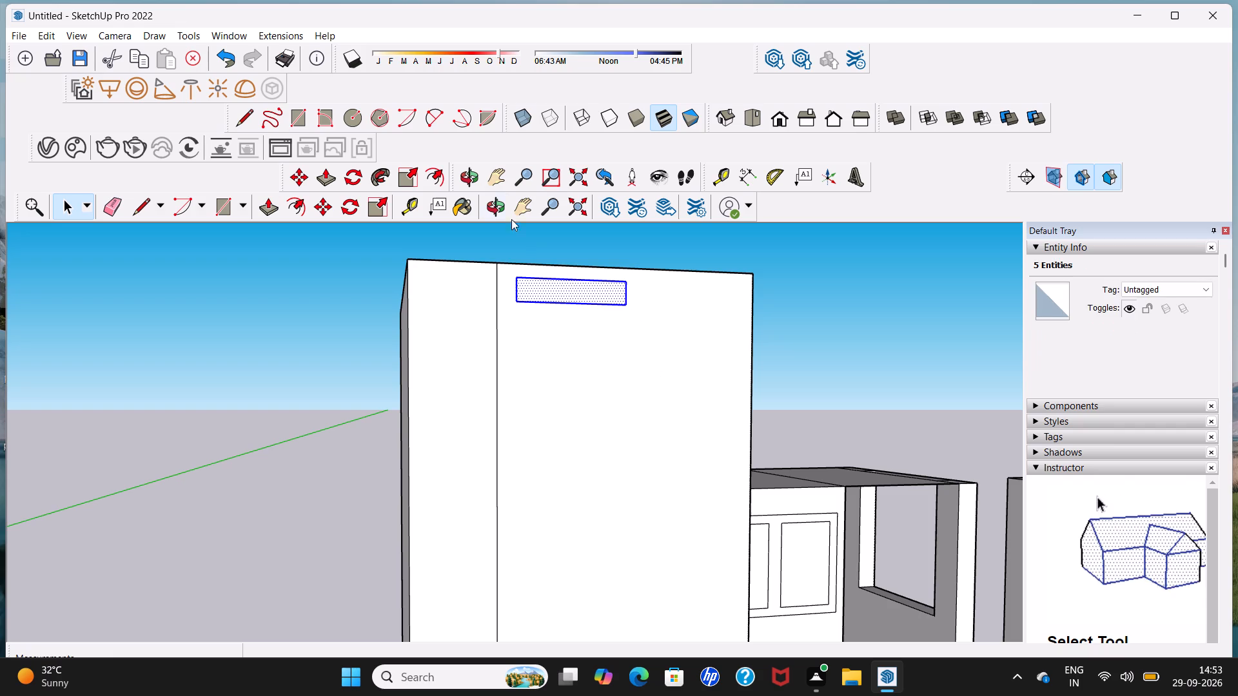
{"action": "left_click", "coordinate": [328, 203]}
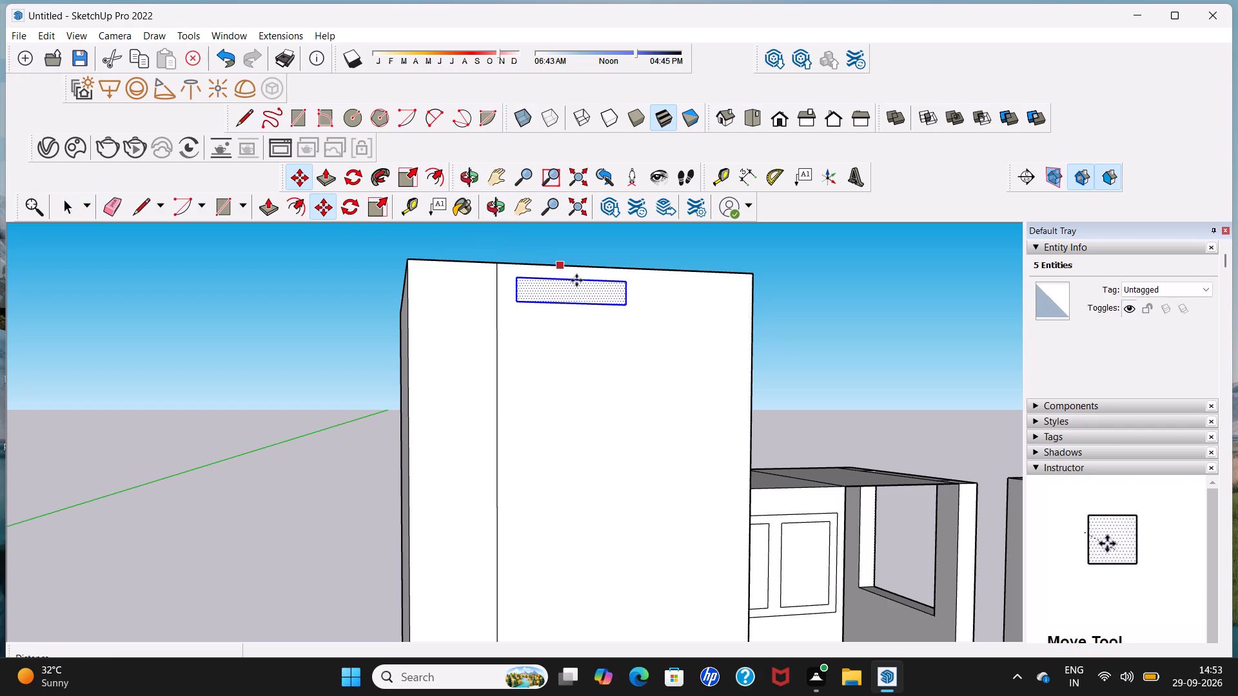
{"action": "left_click", "coordinate": [625, 304]}
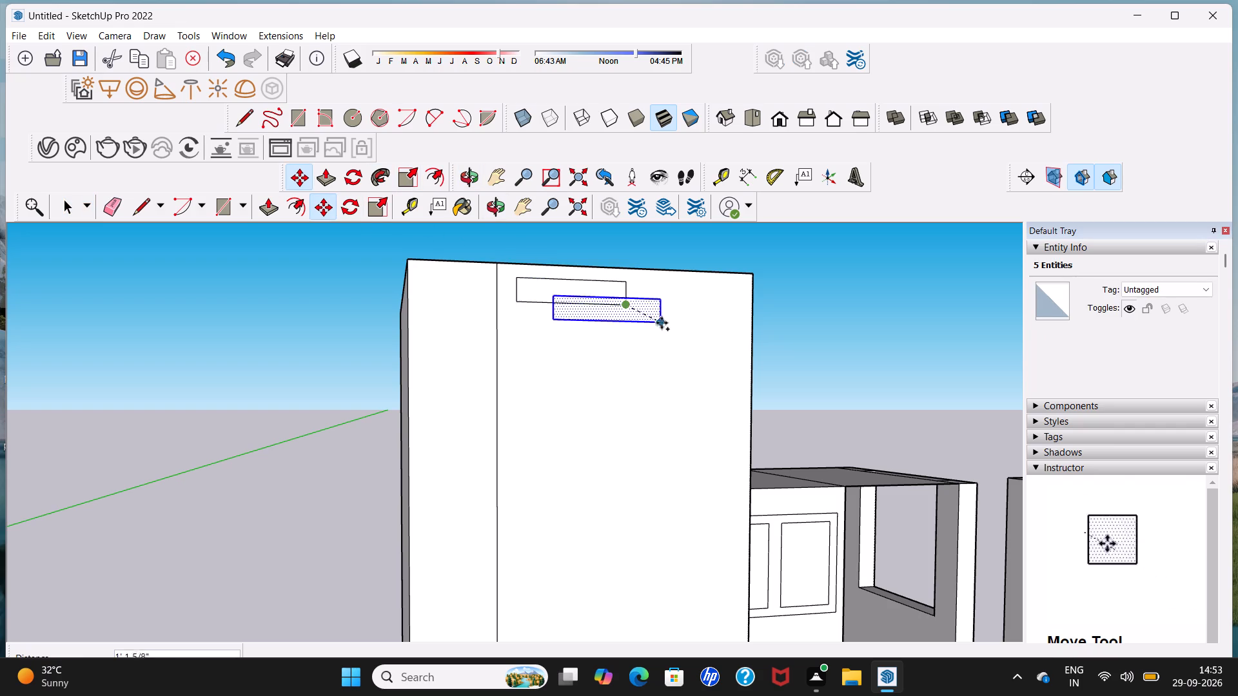
{"action": "left_click", "coordinate": [731, 338]}
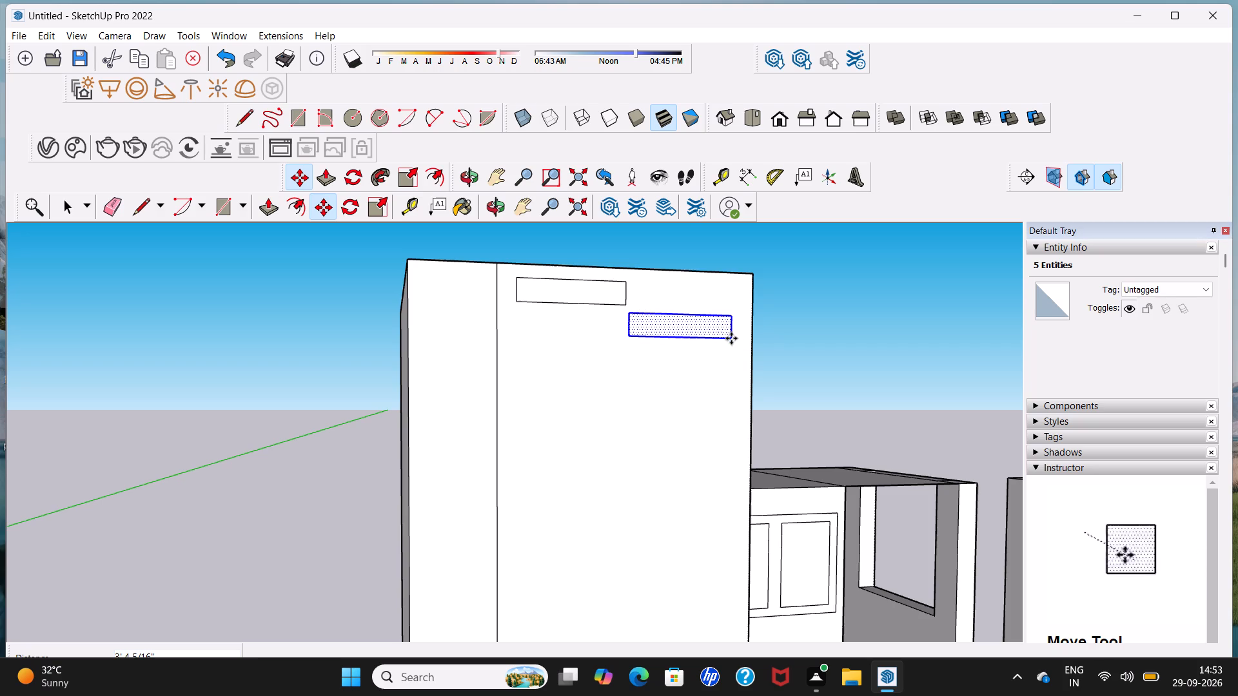
{"action": "key", "text": "space"}
{"action": "left_click", "coordinate": [785, 296]}
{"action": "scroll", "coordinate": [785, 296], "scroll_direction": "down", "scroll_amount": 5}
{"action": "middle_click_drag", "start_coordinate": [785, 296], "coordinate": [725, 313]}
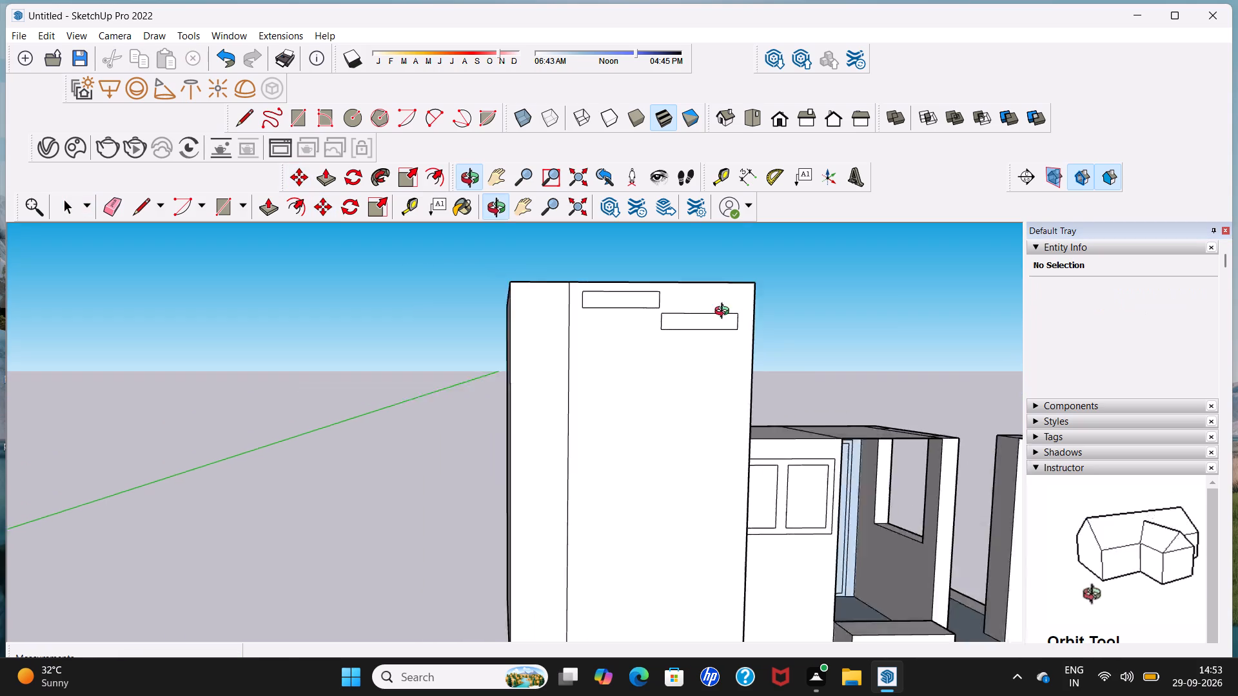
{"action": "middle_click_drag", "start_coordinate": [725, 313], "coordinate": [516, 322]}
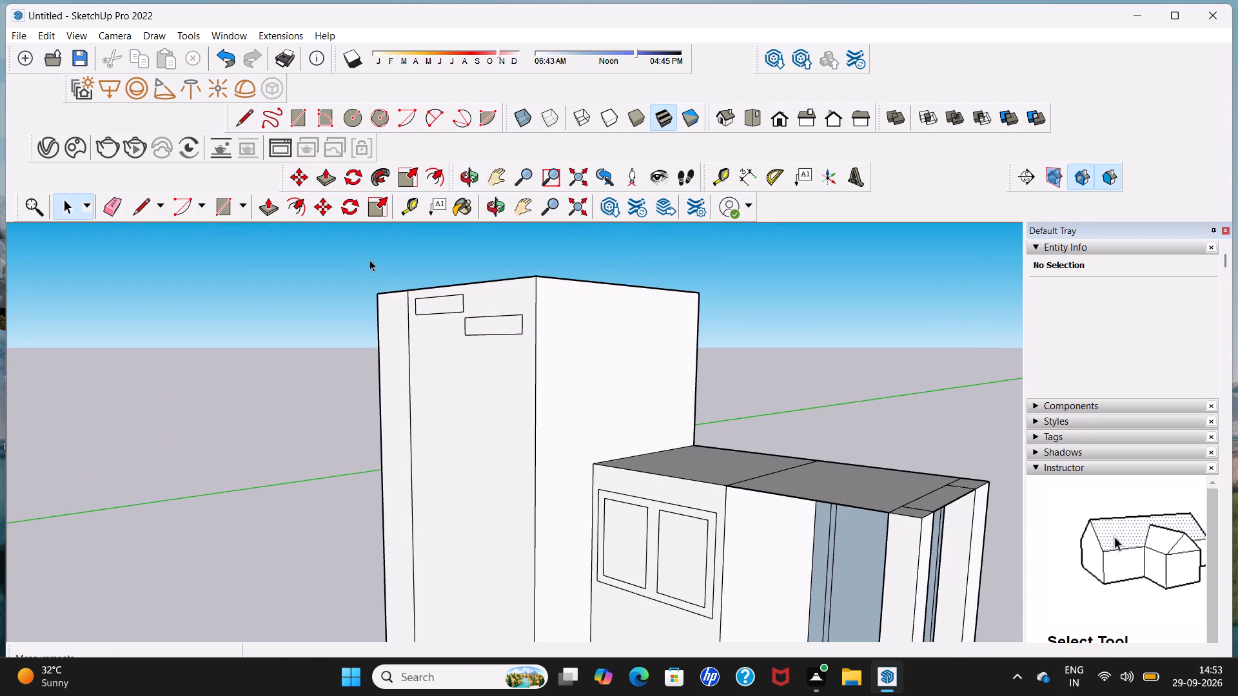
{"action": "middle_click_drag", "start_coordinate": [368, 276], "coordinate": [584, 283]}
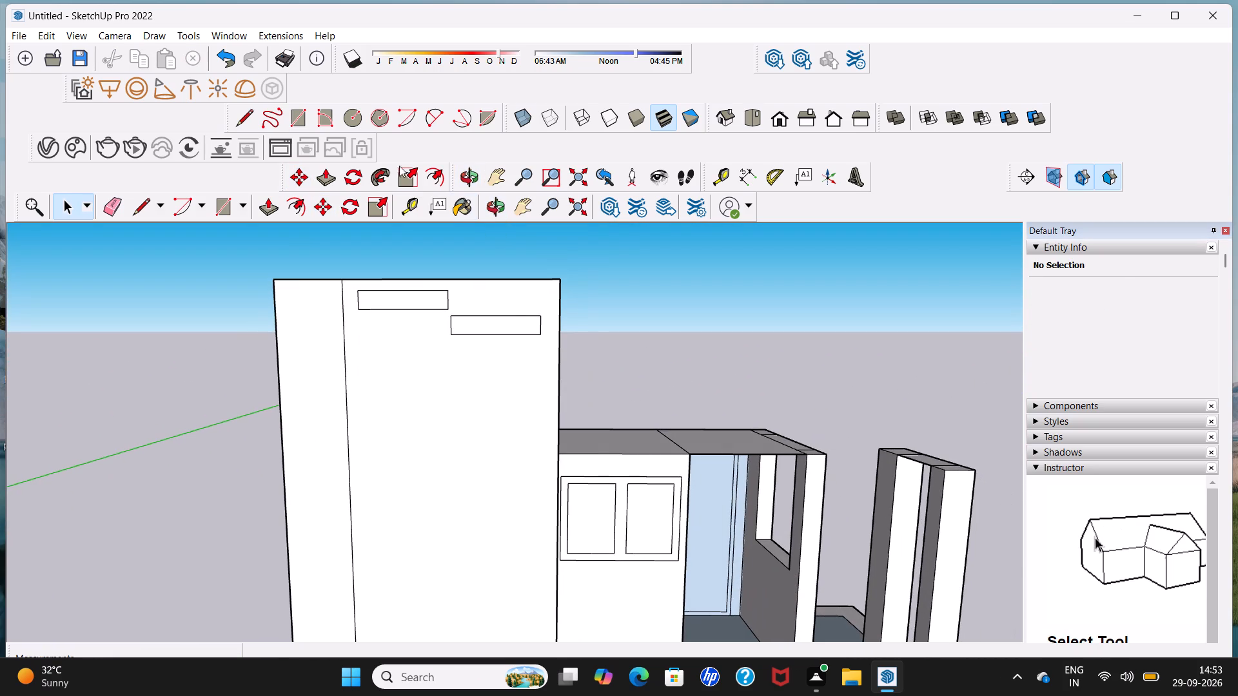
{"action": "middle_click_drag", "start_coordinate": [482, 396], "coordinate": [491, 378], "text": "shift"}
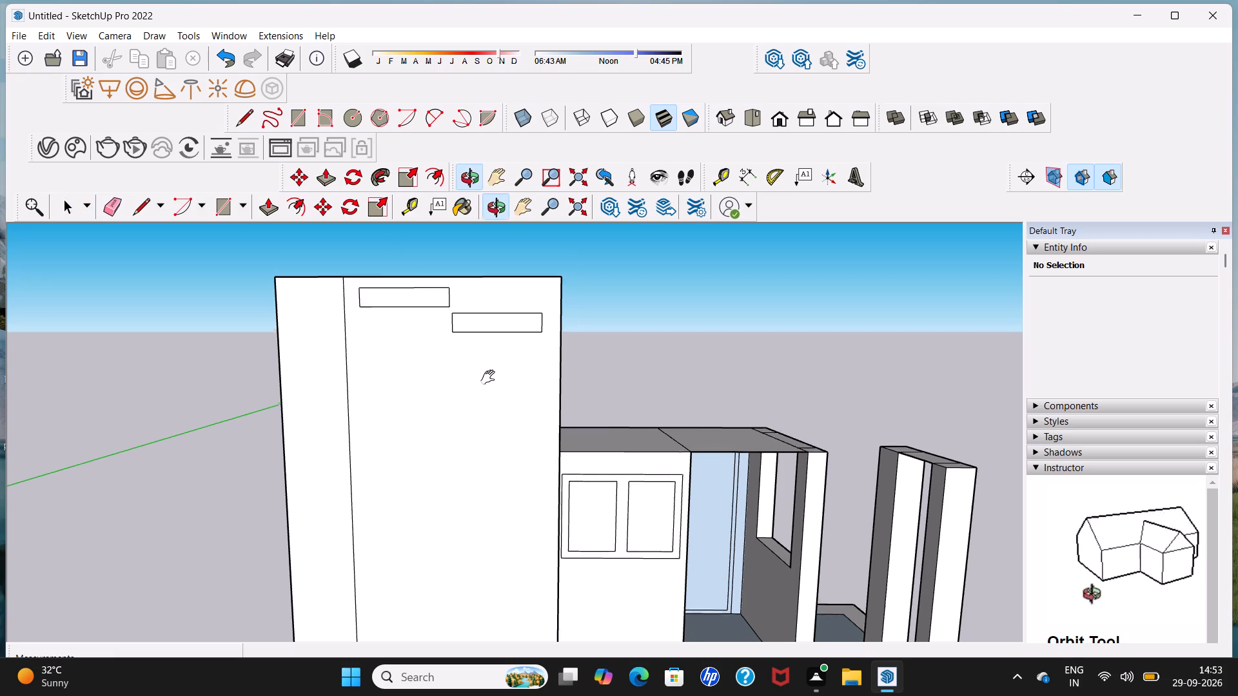
Draw an upright rectangle about 3' 2" by 11' 4" rising from the base of the tall block's wide front panel, near the vertical line.
{"action": "middle_click_drag", "start_coordinate": [491, 378], "coordinate": [525, 315], "text": "shift"}
{"action": "scroll", "coordinate": [525, 315], "scroll_direction": "down", "scroll_amount": 6}
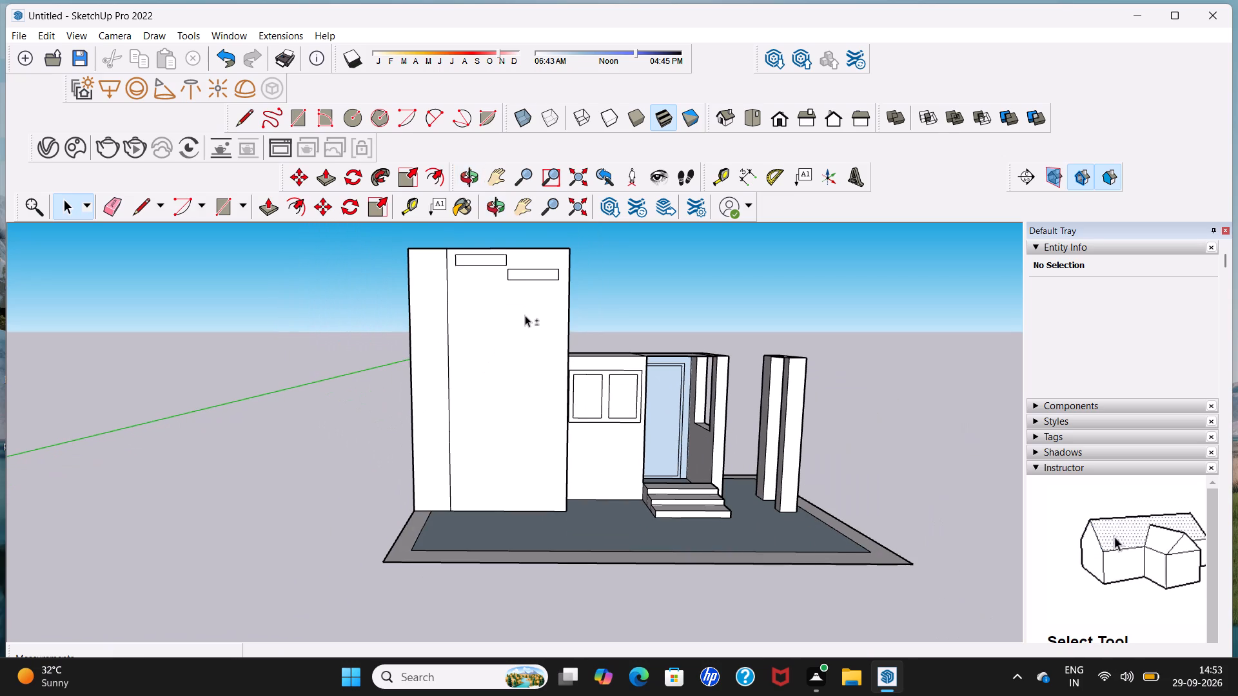
{"action": "left_click", "coordinate": [306, 124]}
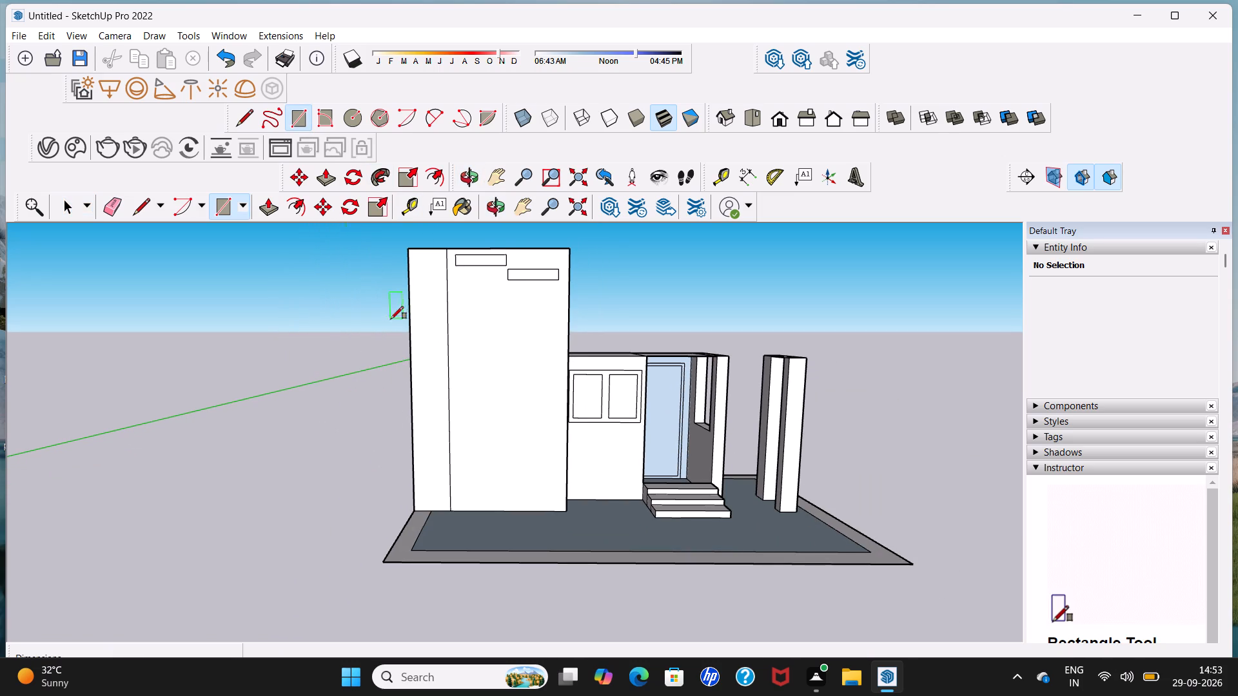
{"action": "left_click", "coordinate": [466, 510]}
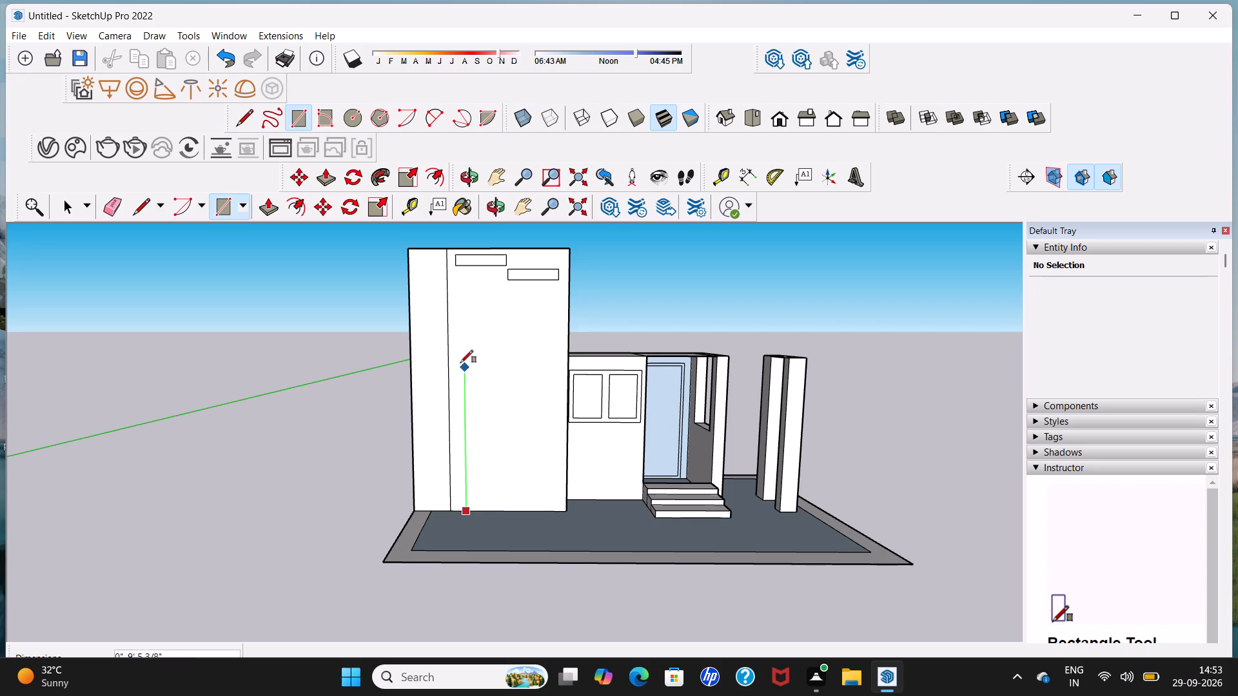
{"action": "left_click", "coordinate": [515, 336]}
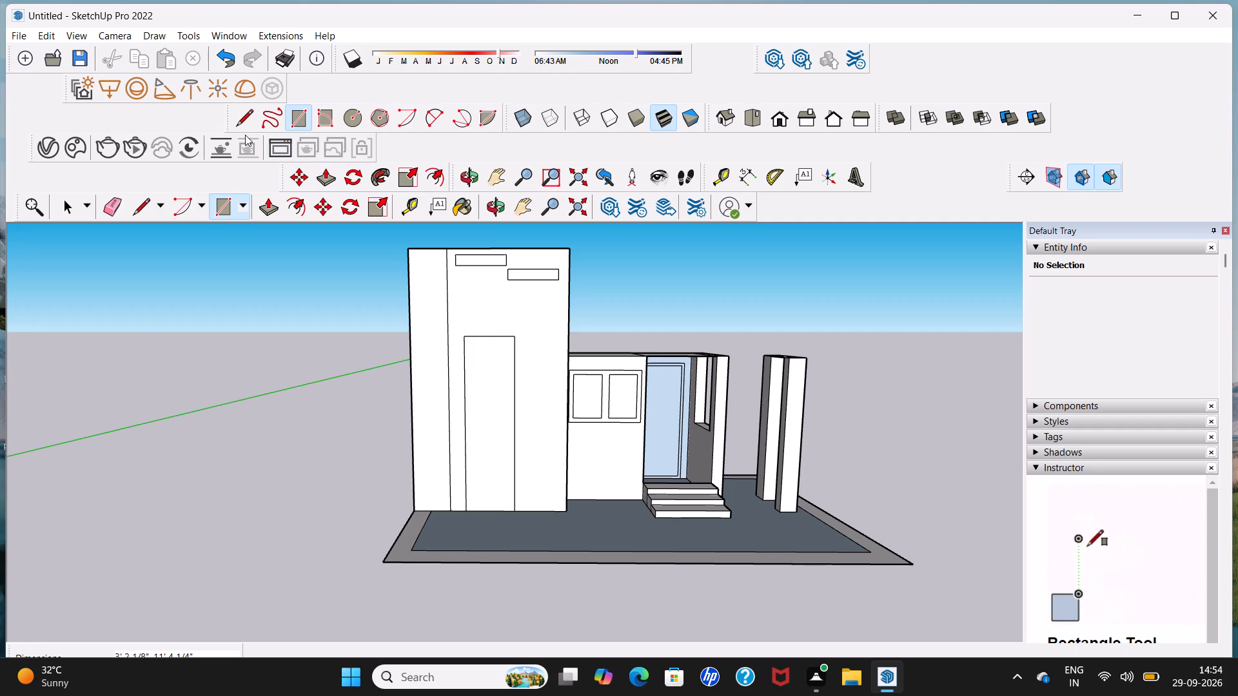
Draw a border around the upright rectangle: a line about 5' 1" across from the vertical line, continued about 12' 11" down to the base.
{"action": "left_click", "coordinate": [253, 113]}
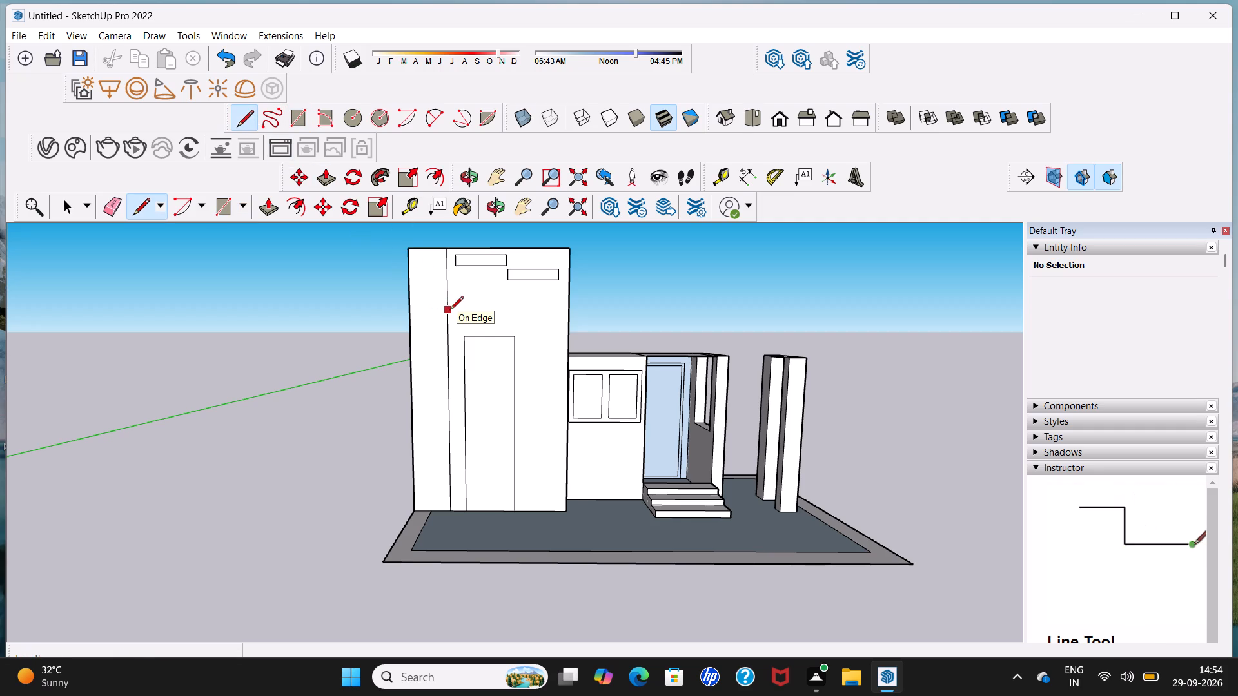
{"action": "left_click", "coordinate": [450, 311]}
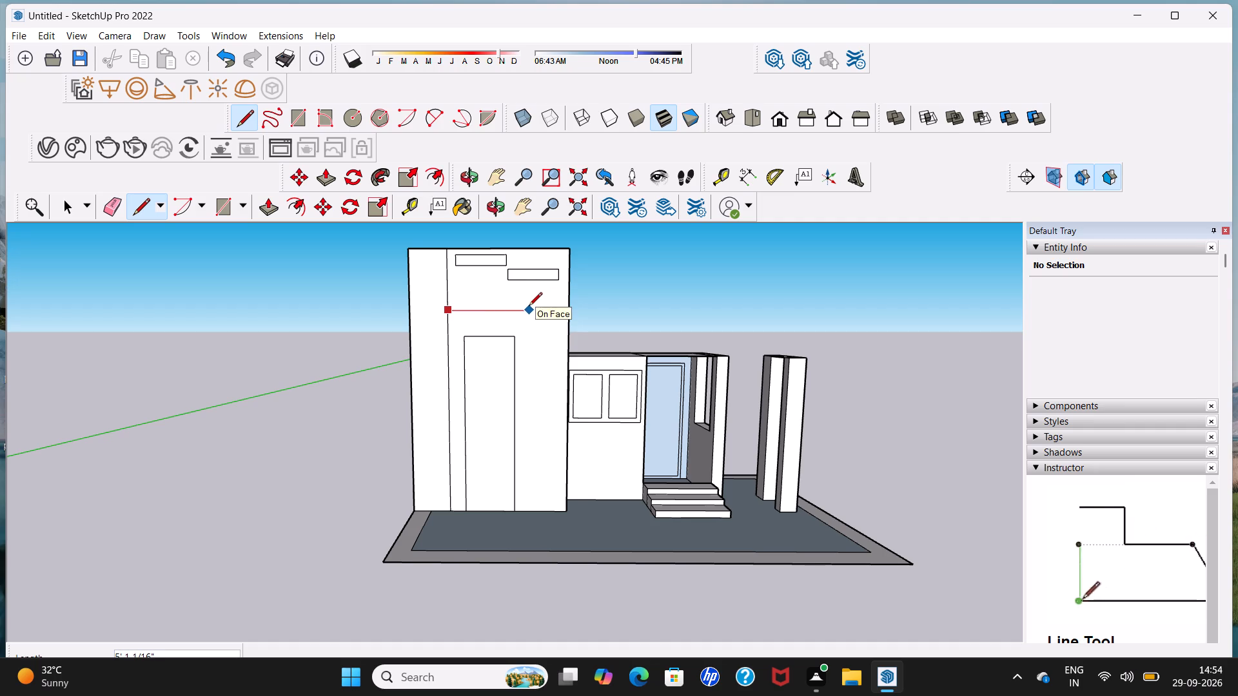
{"action": "left_click", "coordinate": [529, 307]}
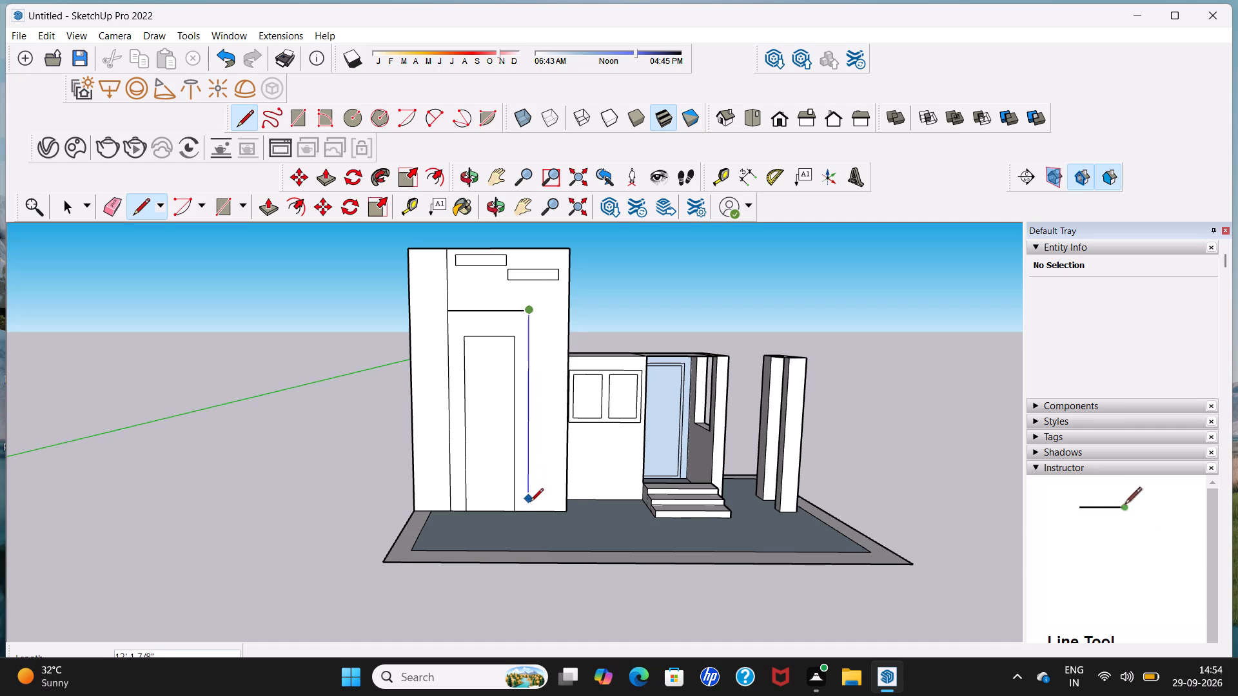
{"action": "left_click", "coordinate": [530, 508]}
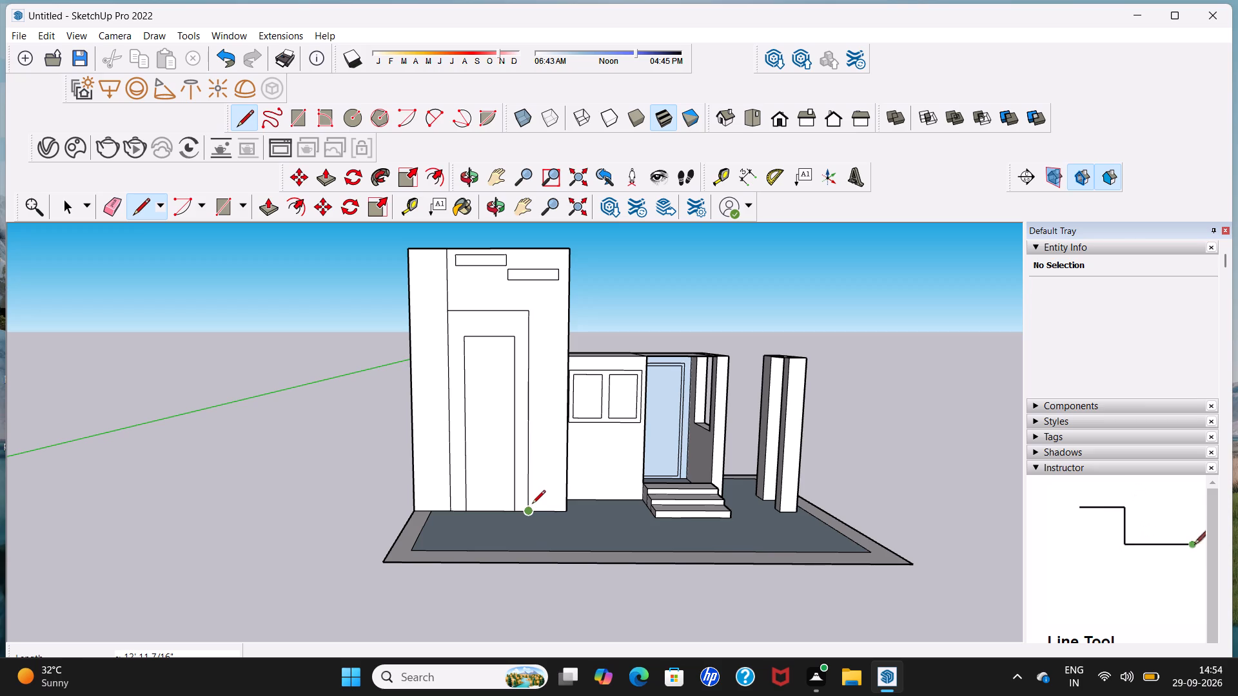
{"action": "key", "text": "space"}
Draw two pairs of closely spaced horizontal lines, each about 2' 4 3/4" long, across the upper part of the tall block's narrow front strip.
{"action": "scroll", "coordinate": [494, 429], "scroll_direction": "down", "scroll_amount": 5}
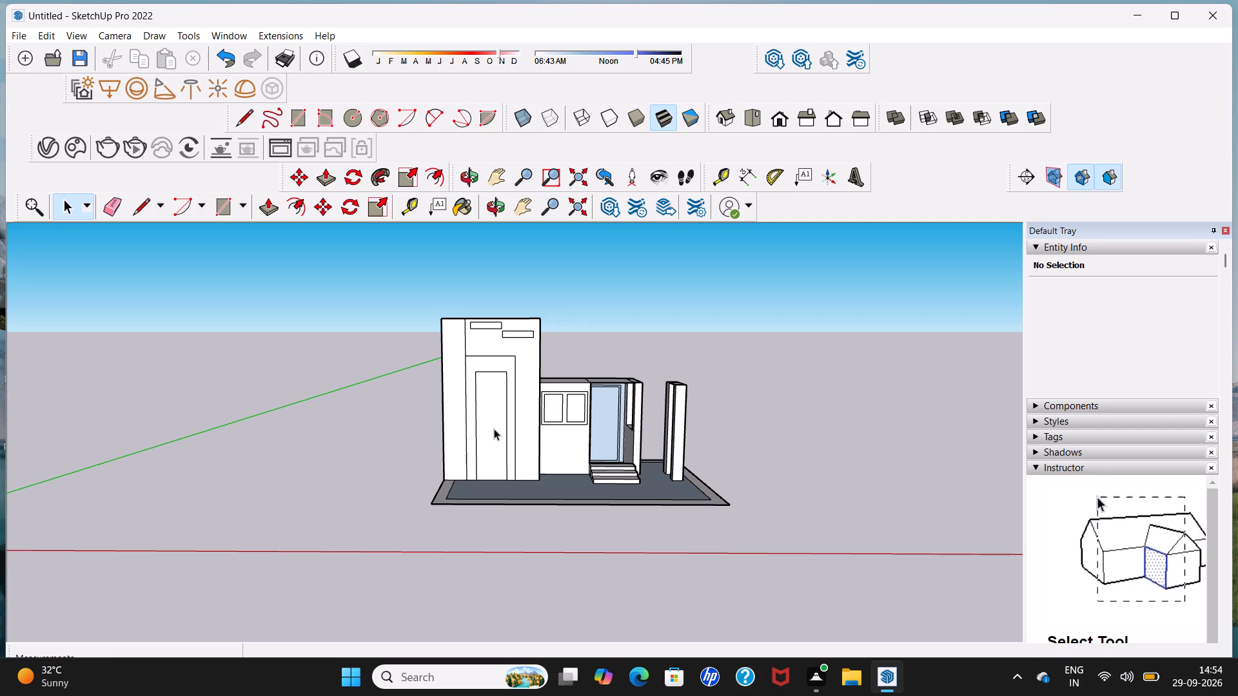
{"action": "scroll", "coordinate": [494, 429], "scroll_direction": "down", "scroll_amount": 3}
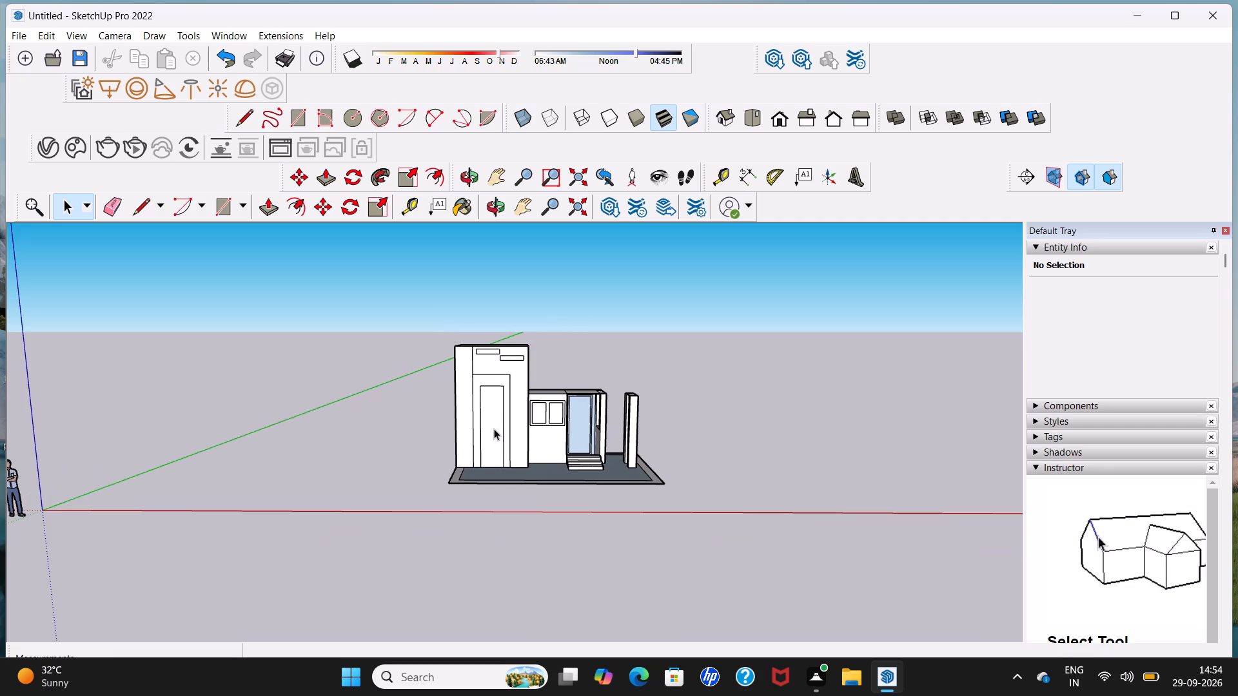
{"action": "middle_click_drag", "start_coordinate": [494, 429], "coordinate": [537, 407]}
{"action": "scroll", "coordinate": [534, 407], "scroll_direction": "up", "scroll_amount": 7}
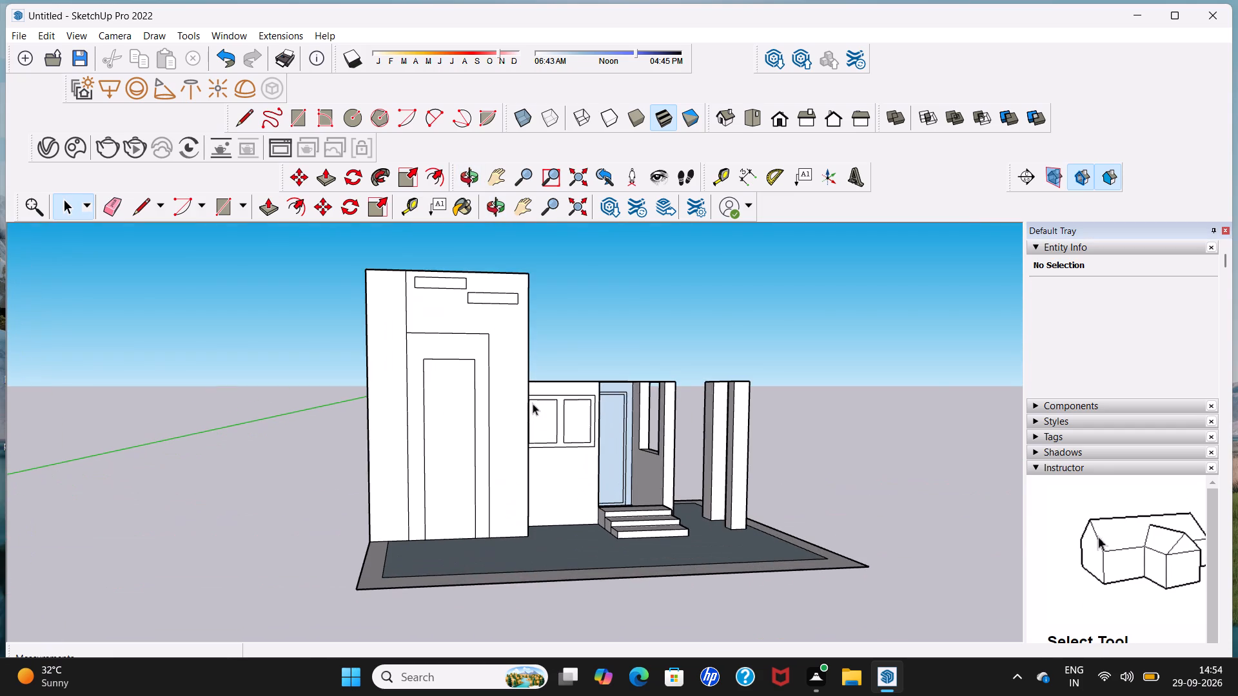
{"action": "left_click", "coordinate": [249, 110]}
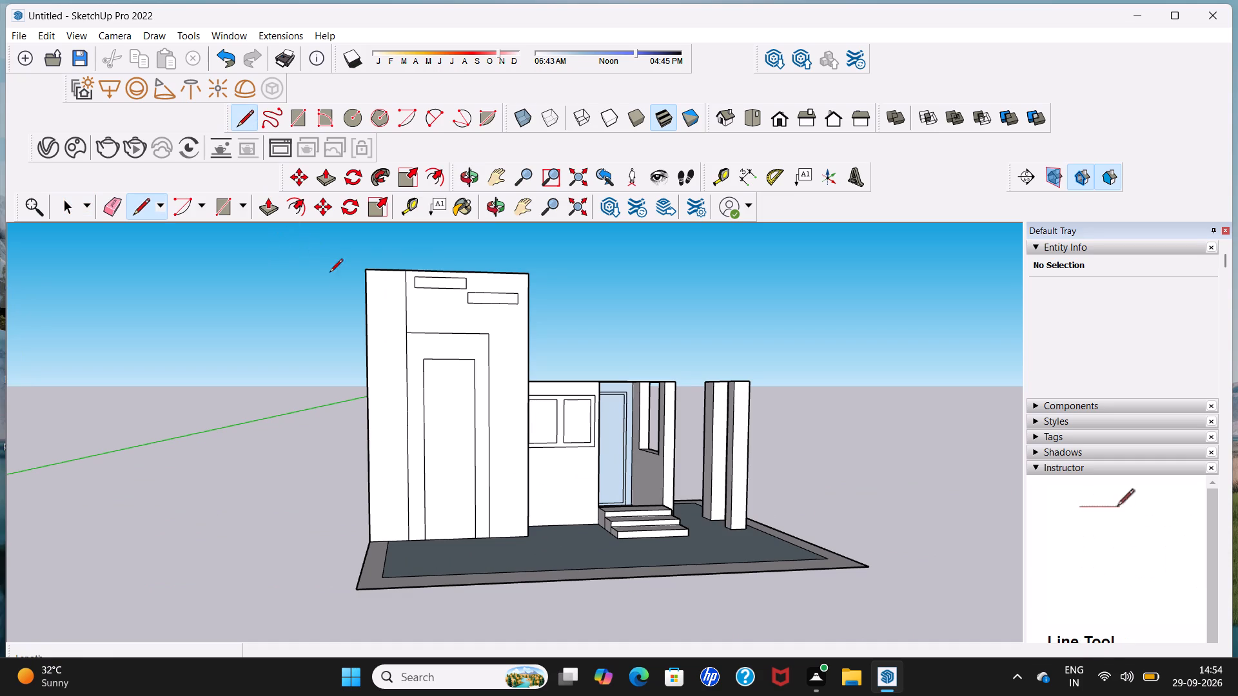
{"action": "left_click", "coordinate": [368, 309]}
{"action": "left_click", "coordinate": [411, 310]}
{"action": "scroll", "coordinate": [366, 316], "scroll_direction": "up", "scroll_amount": 6}
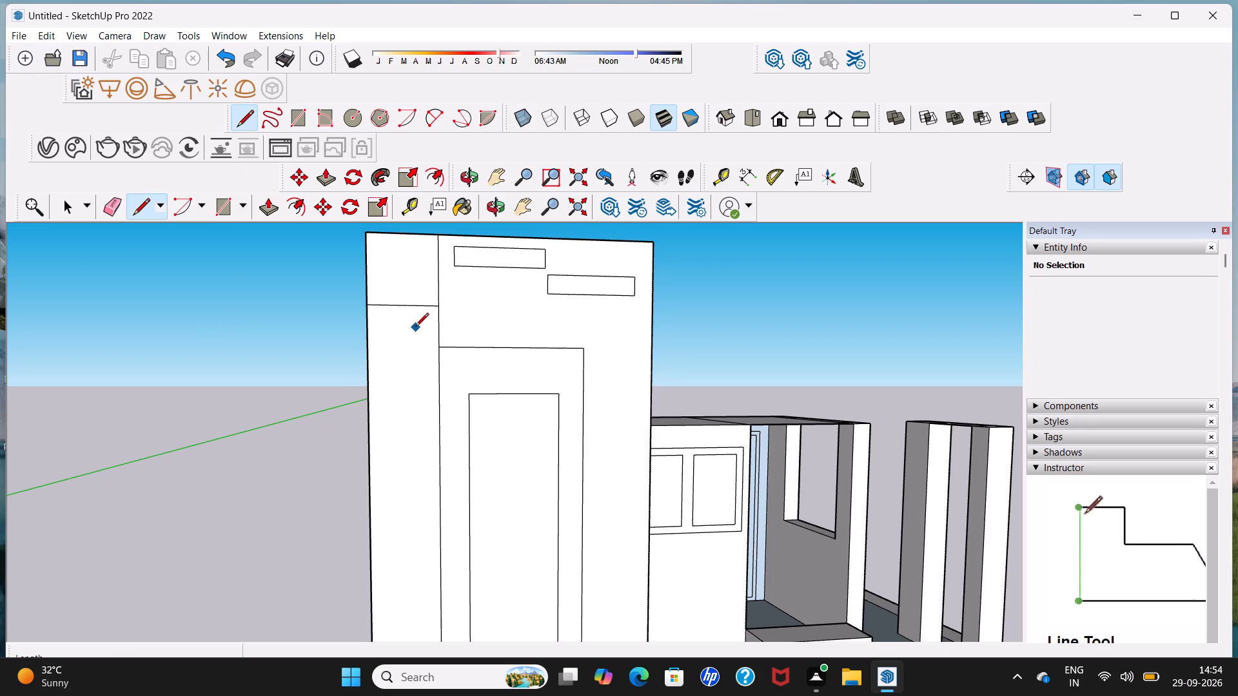
{"action": "left_click", "coordinate": [367, 314]}
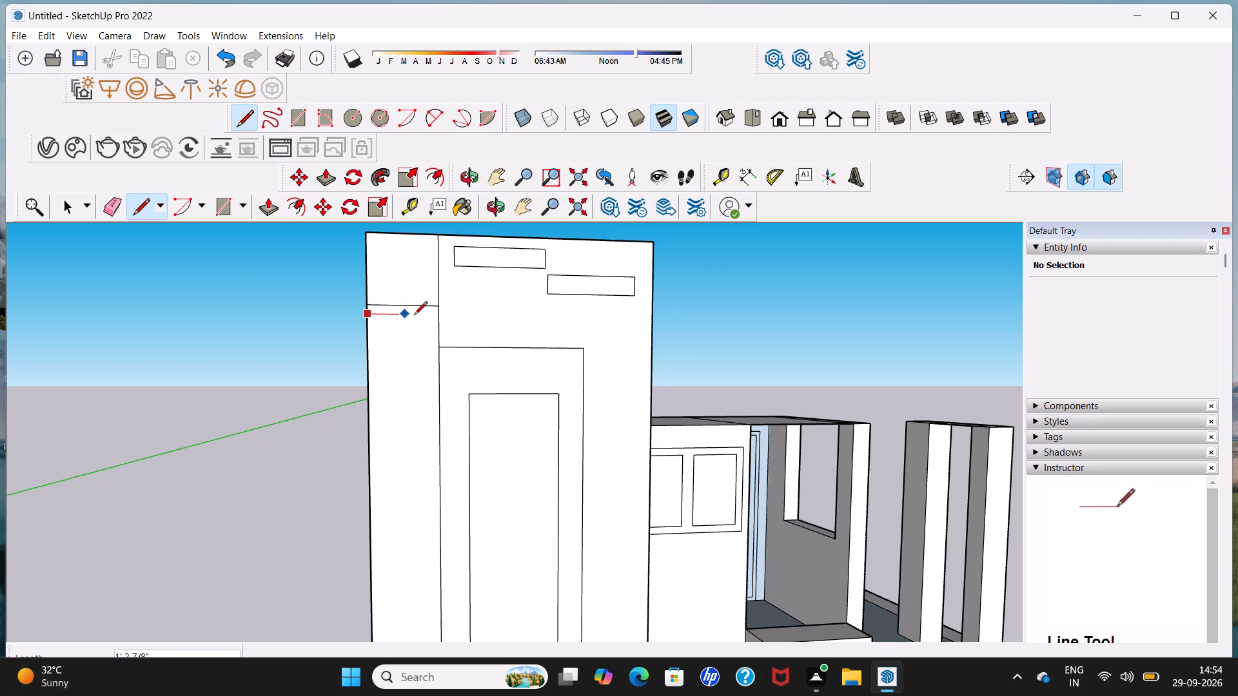
{"action": "left_click", "coordinate": [442, 316]}
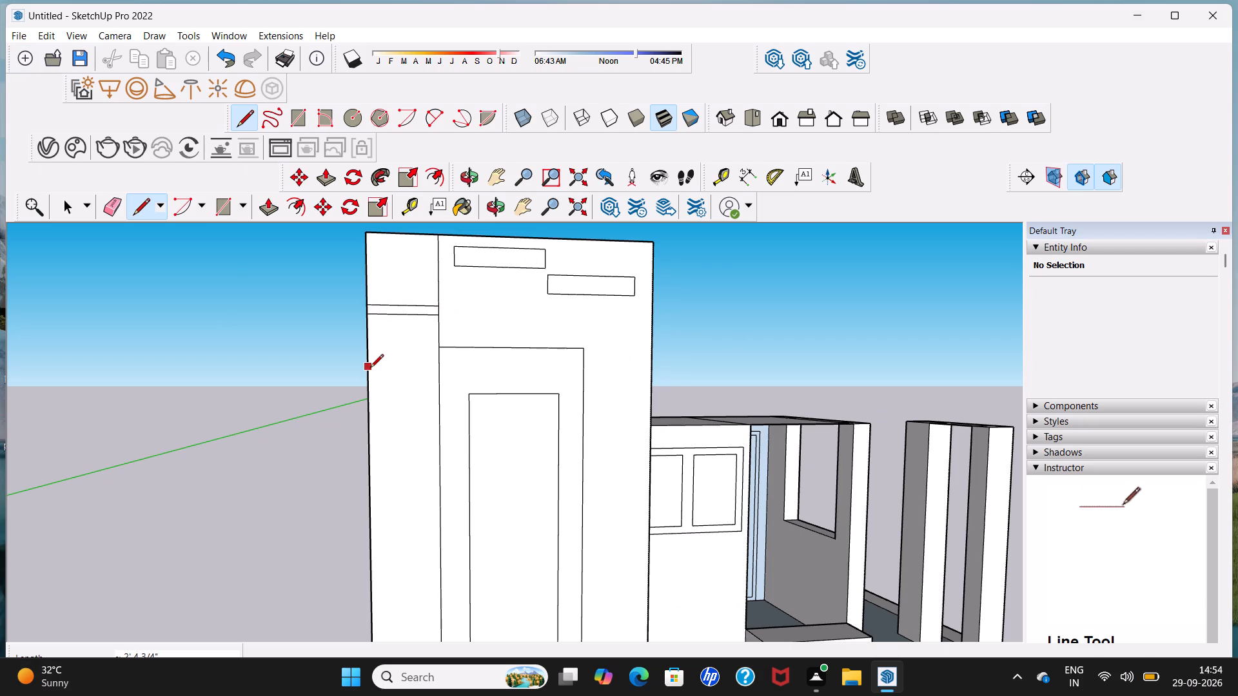
{"action": "left_click", "coordinate": [370, 369]}
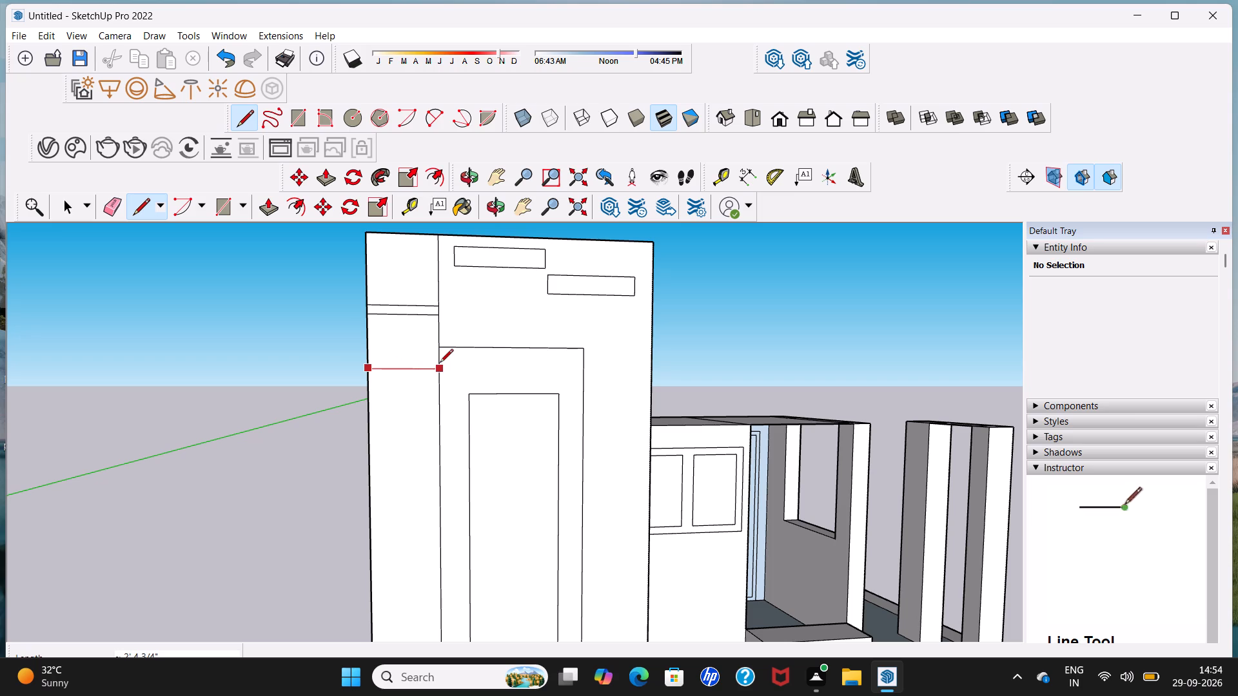
{"action": "left_click", "coordinate": [440, 363]}
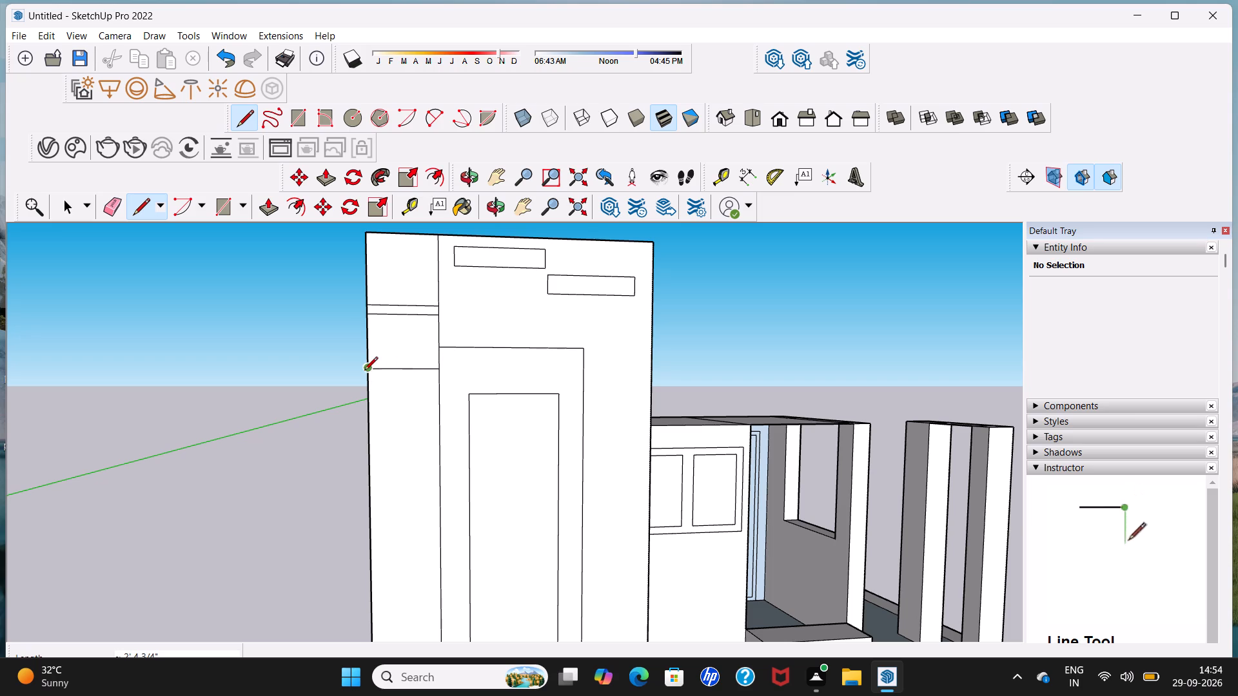
{"action": "left_click", "coordinate": [371, 380]}
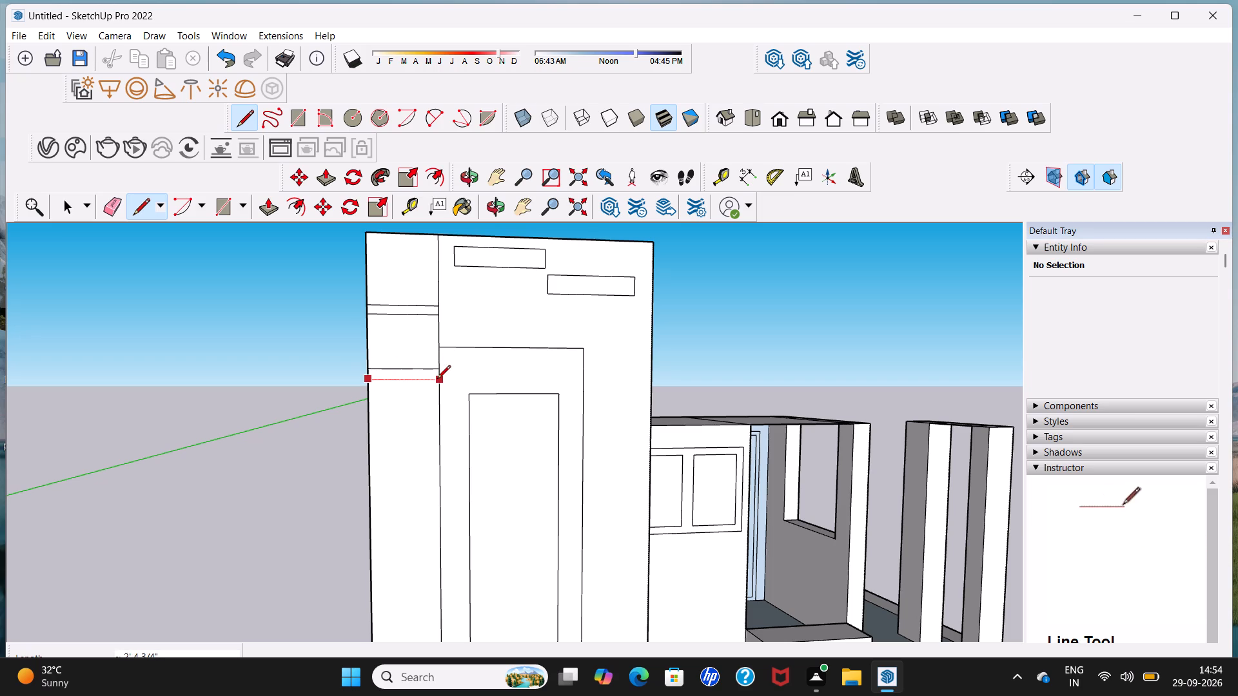
{"action": "left_click", "coordinate": [437, 380]}
Draw a third and fourth pair of closely spaced horizontal lines, about 2' 4 3/4" long, across the narrow front strip below the existing pairs.
{"action": "scroll", "coordinate": [447, 385], "scroll_direction": "down", "scroll_amount": 7}
{"action": "scroll", "coordinate": [339, 426], "scroll_direction": "up", "scroll_amount": 6}
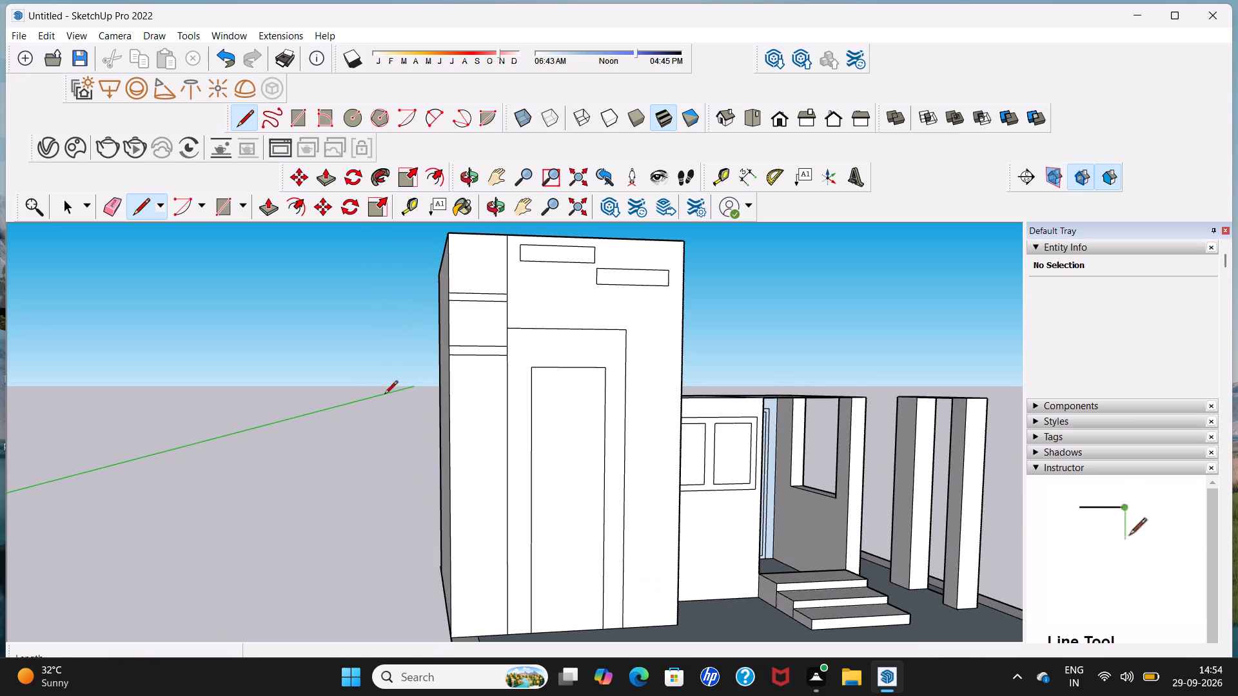
{"action": "left_click", "coordinate": [453, 396]}
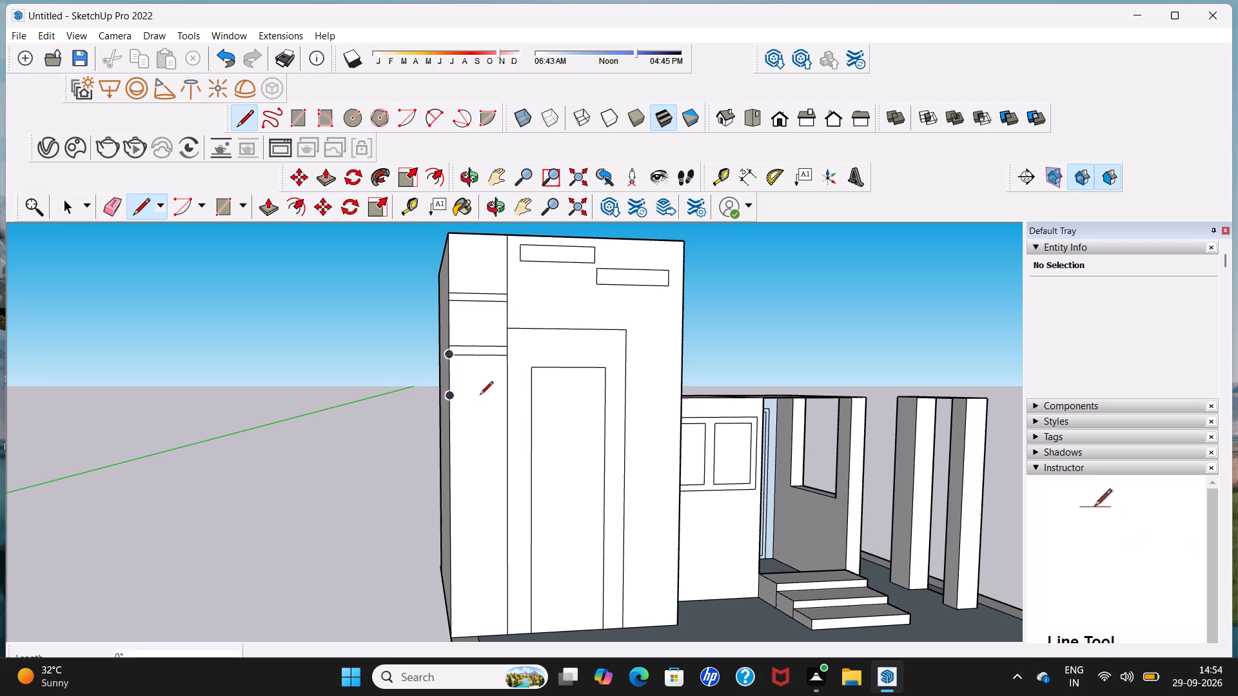
{"action": "left_click", "coordinate": [513, 394]}
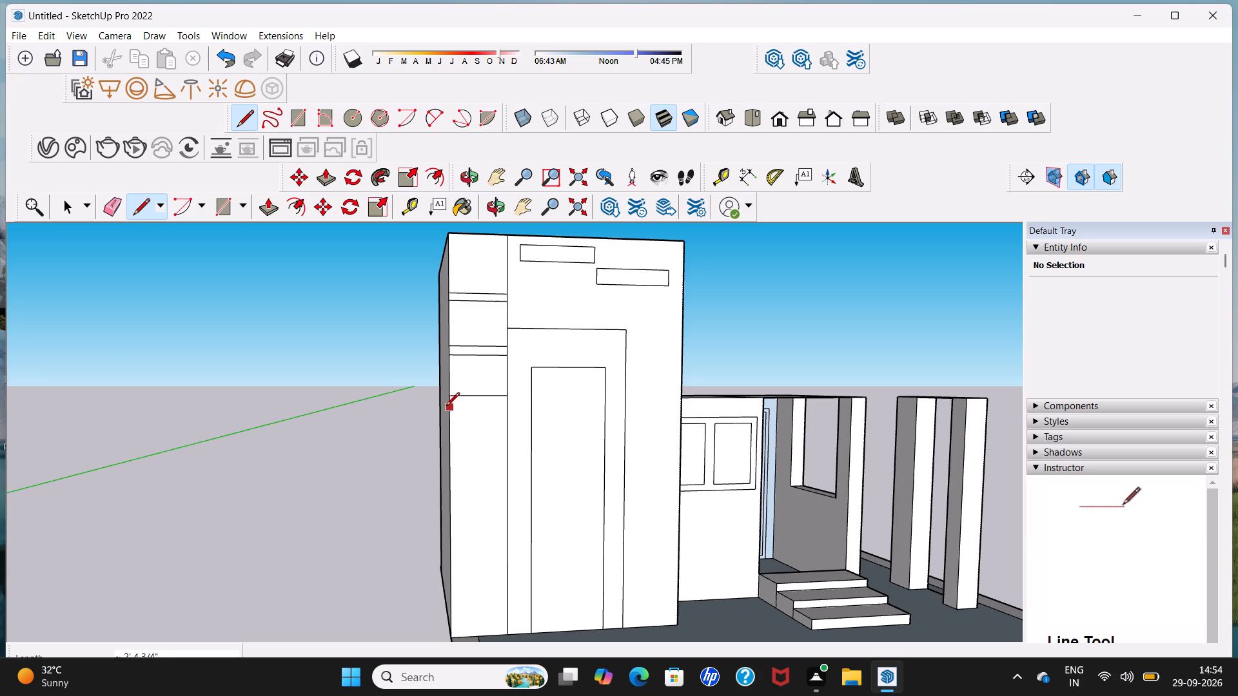
{"action": "scroll", "coordinate": [452, 407], "scroll_direction": "up", "scroll_amount": 5}
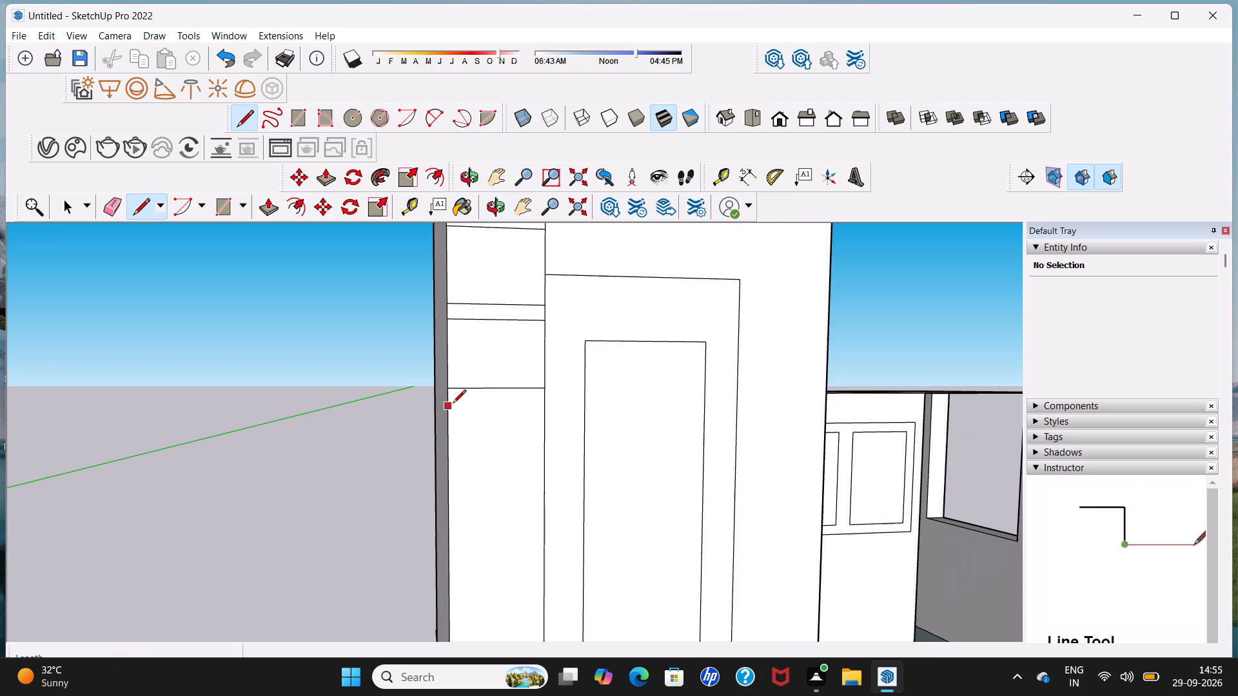
{"action": "left_click", "coordinate": [450, 400]}
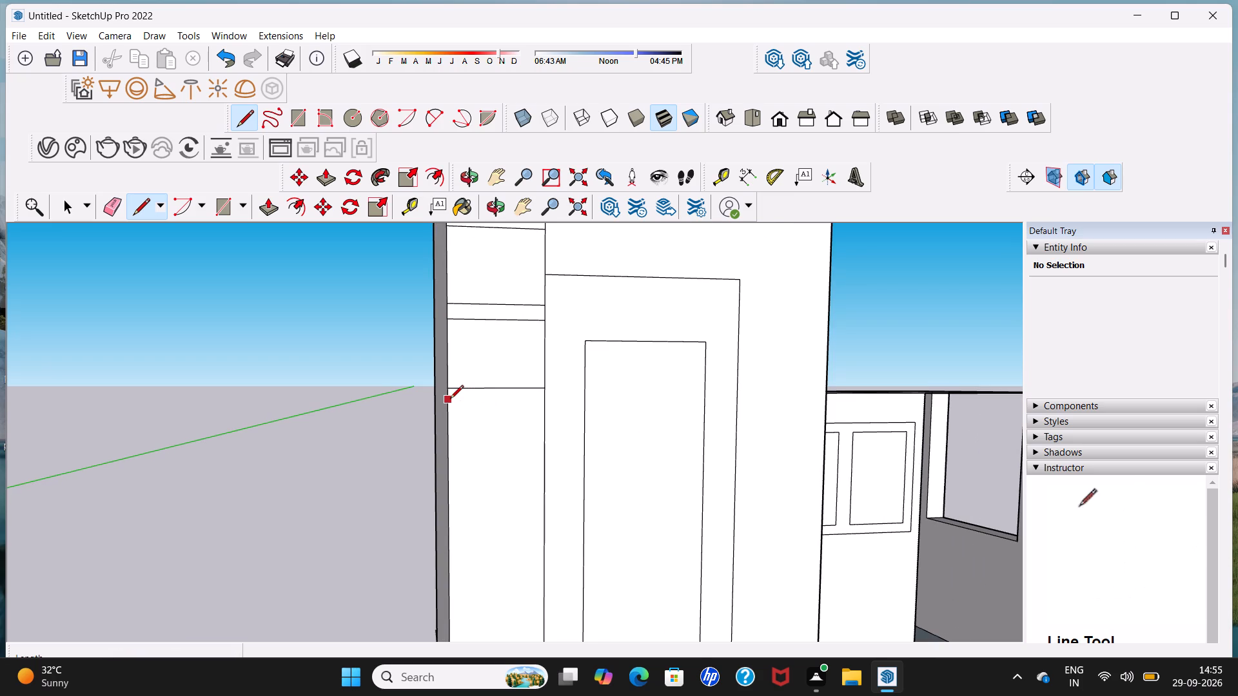
{"action": "left_click", "coordinate": [545, 400]}
{"action": "scroll", "coordinate": [545, 400], "scroll_direction": "down", "scroll_amount": 7}
{"action": "middle_click_drag", "start_coordinate": [545, 400], "coordinate": [542, 333]}
{"action": "scroll", "coordinate": [513, 409], "scroll_direction": "up", "scroll_amount": 5}
{"action": "left_click", "coordinate": [480, 372]}
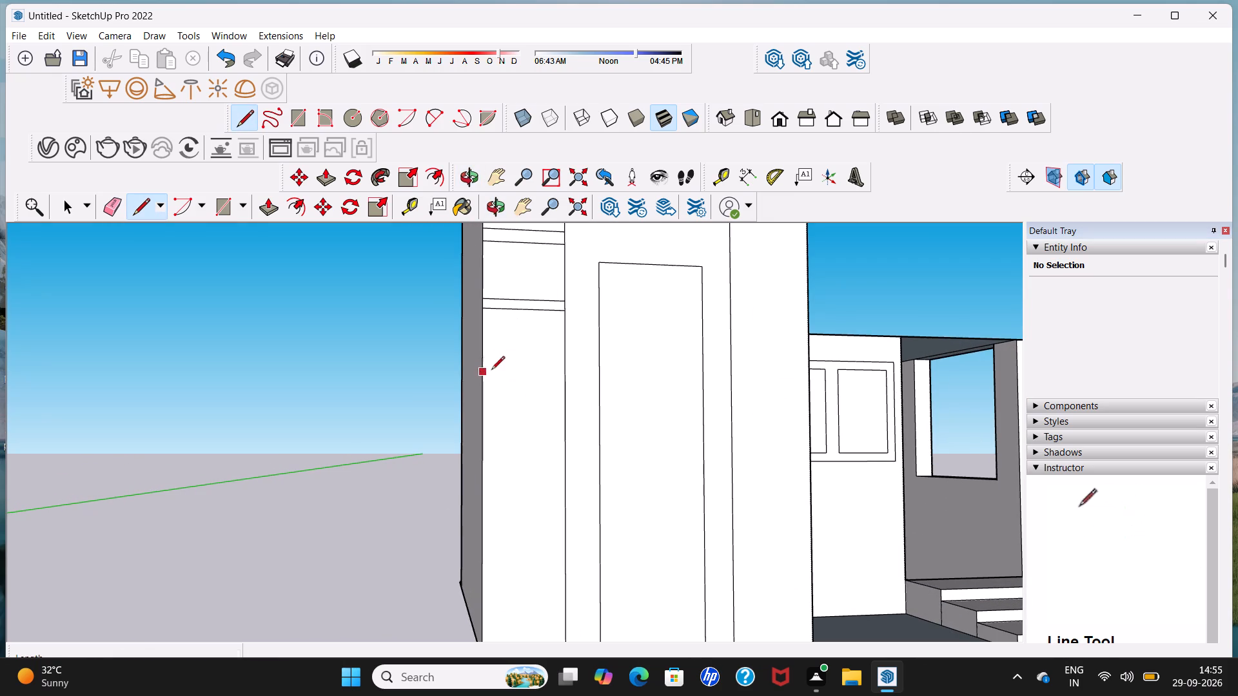
{"action": "left_click", "coordinate": [564, 370]}
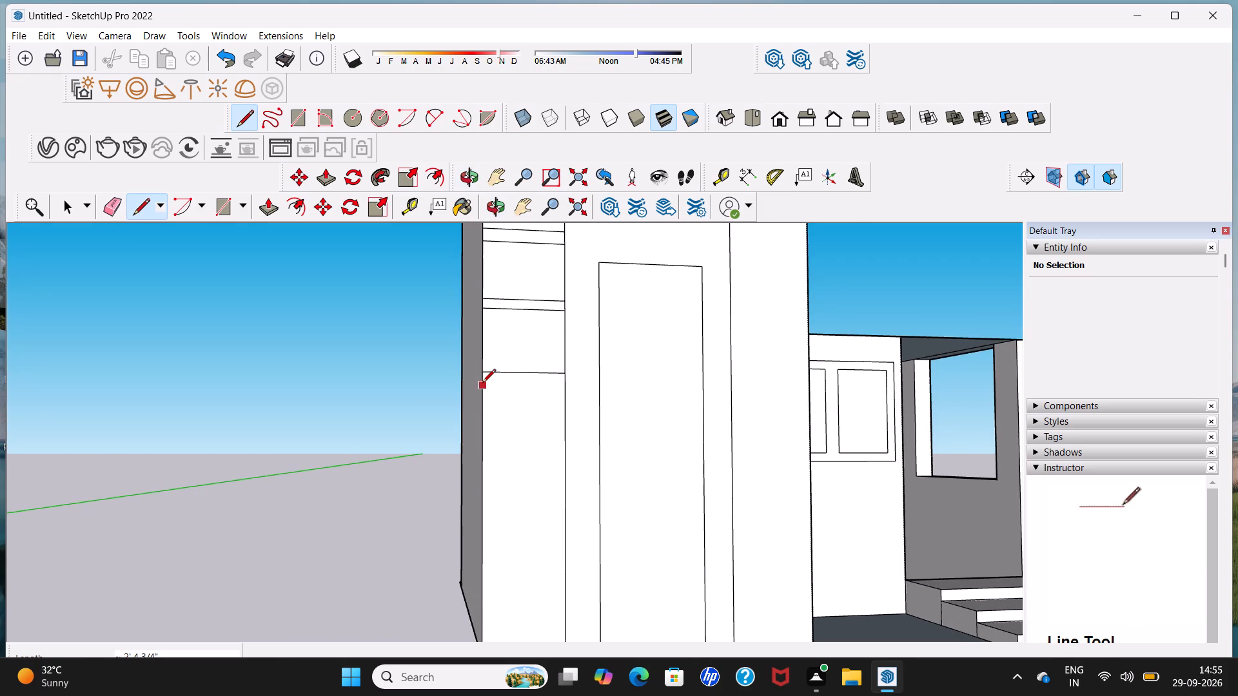
{"action": "left_click", "coordinate": [482, 383]}
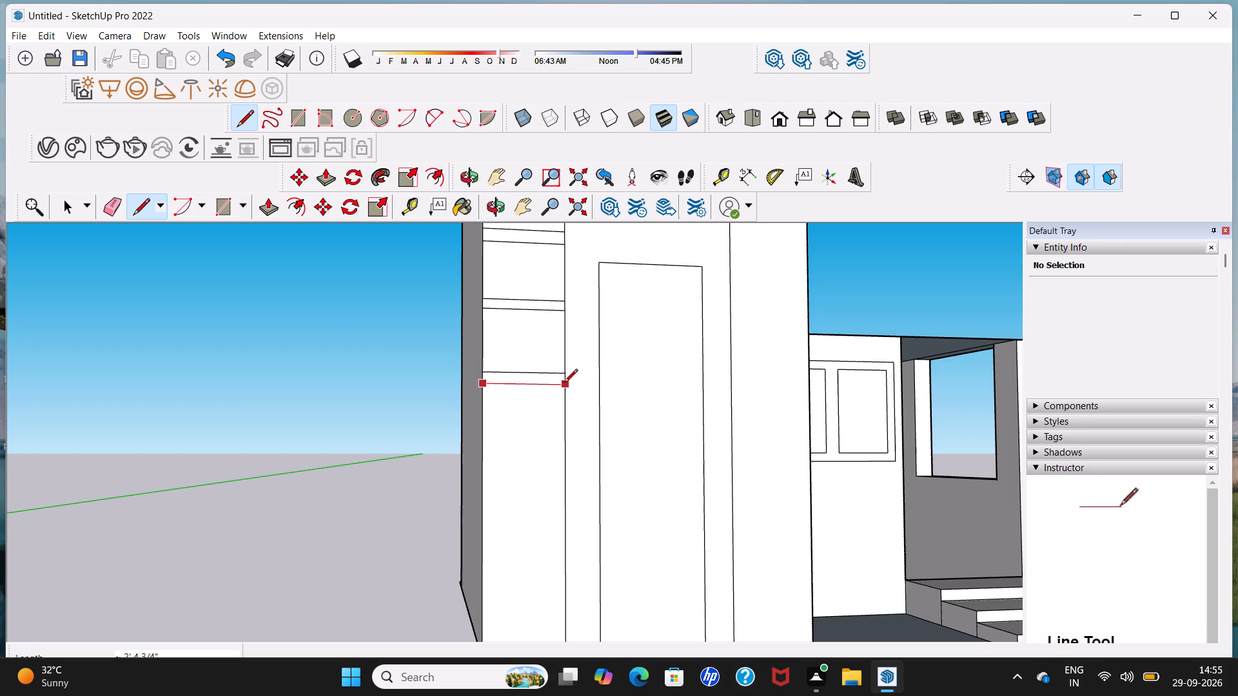
{"action": "left_click", "coordinate": [570, 383]}
Draw a fifth pair of closely spaced horizontal lines, about 2' 4 3/4" long, across the narrow strip below the fourth pair.
{"action": "scroll", "coordinate": [570, 383], "scroll_direction": "down", "scroll_amount": 7}
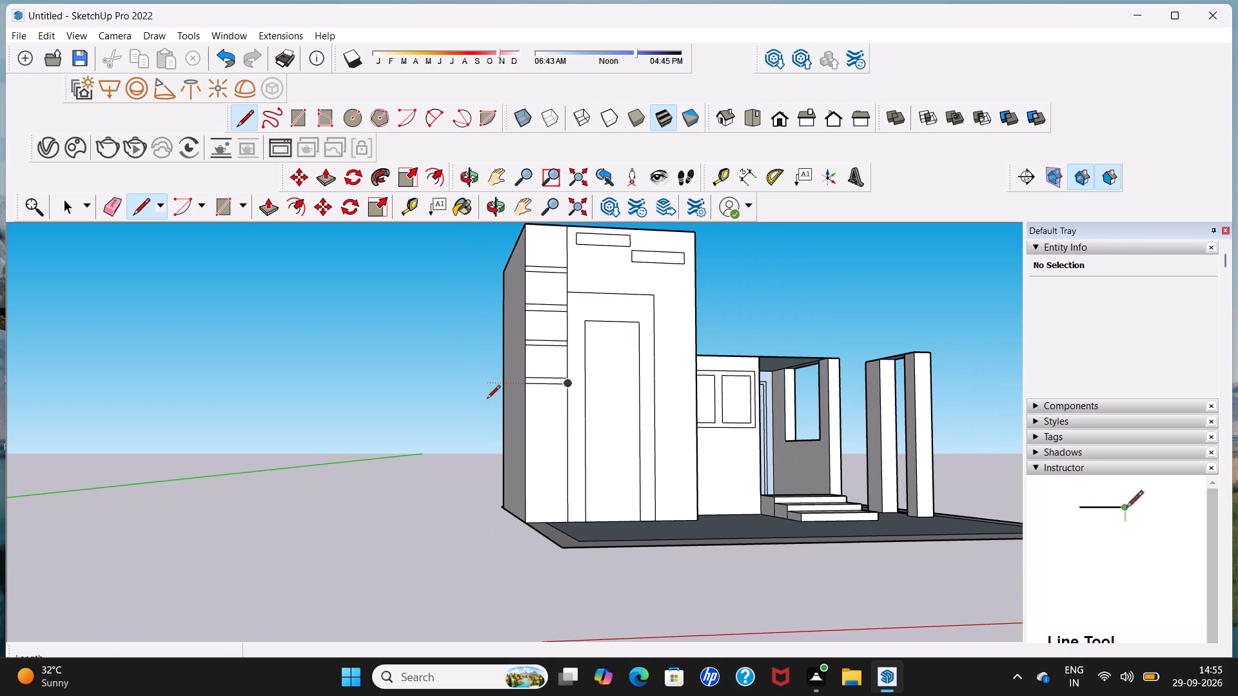
{"action": "scroll", "coordinate": [487, 400], "scroll_direction": "up", "scroll_amount": 5}
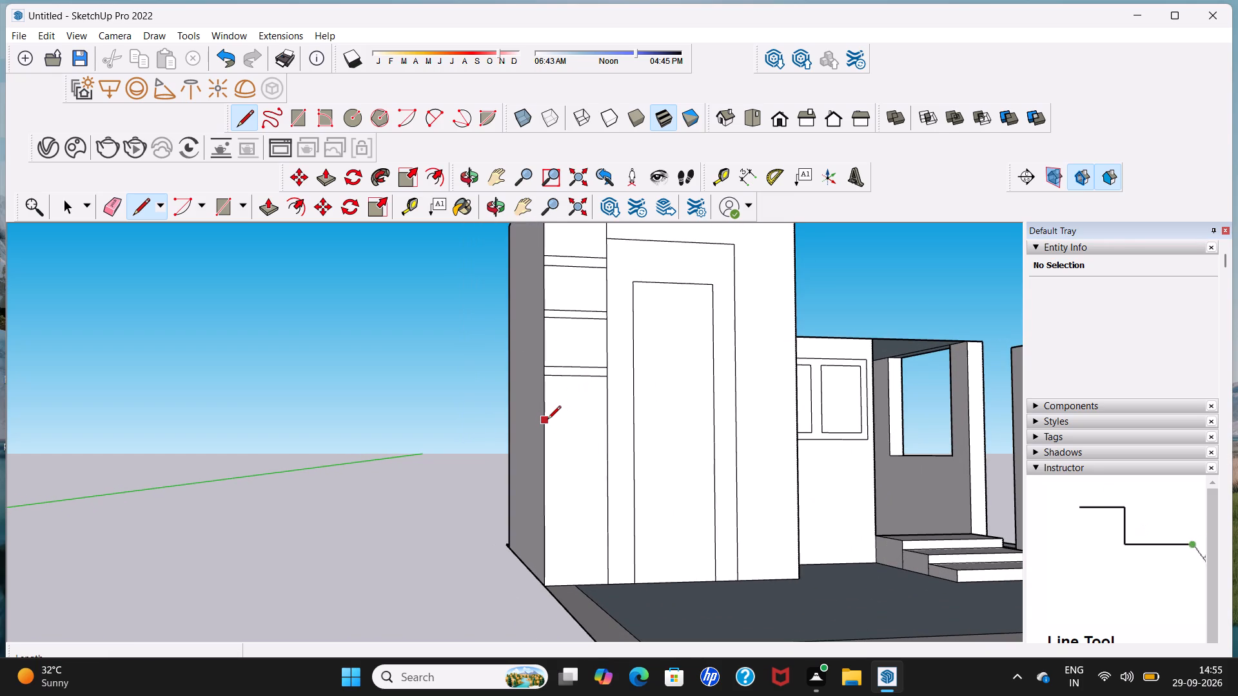
{"action": "left_click", "coordinate": [547, 420]}
{"action": "left_click", "coordinate": [610, 416]}
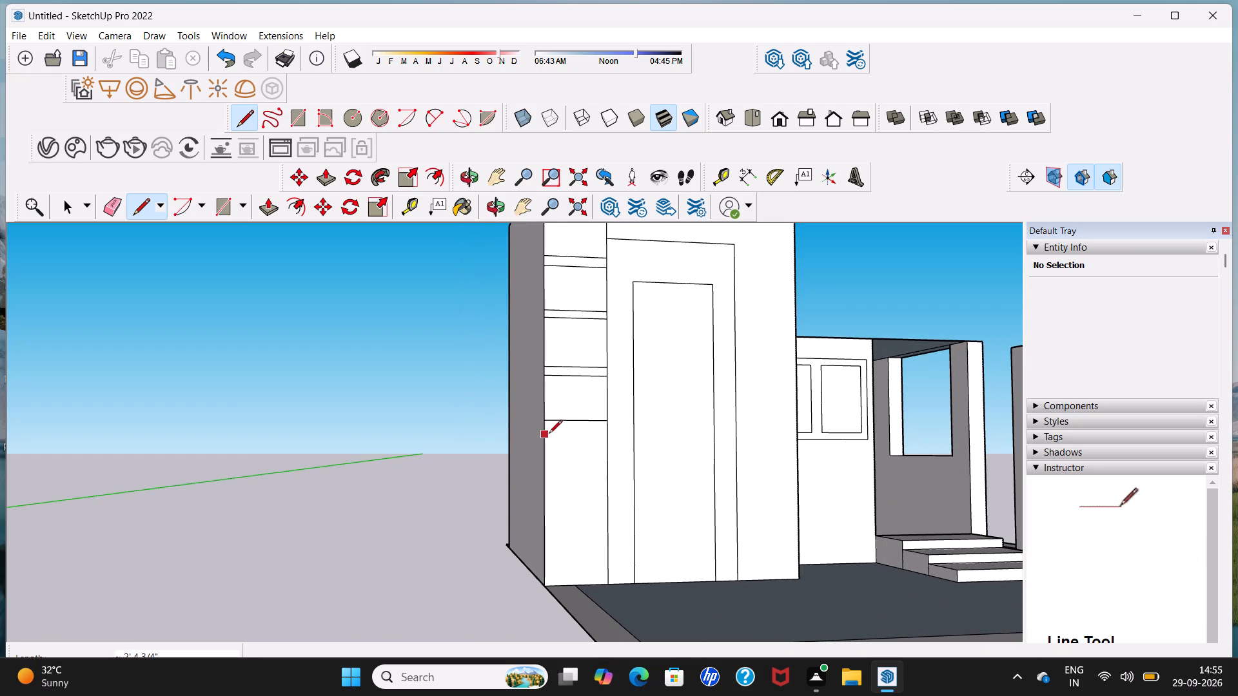
{"action": "left_click", "coordinate": [547, 430]}
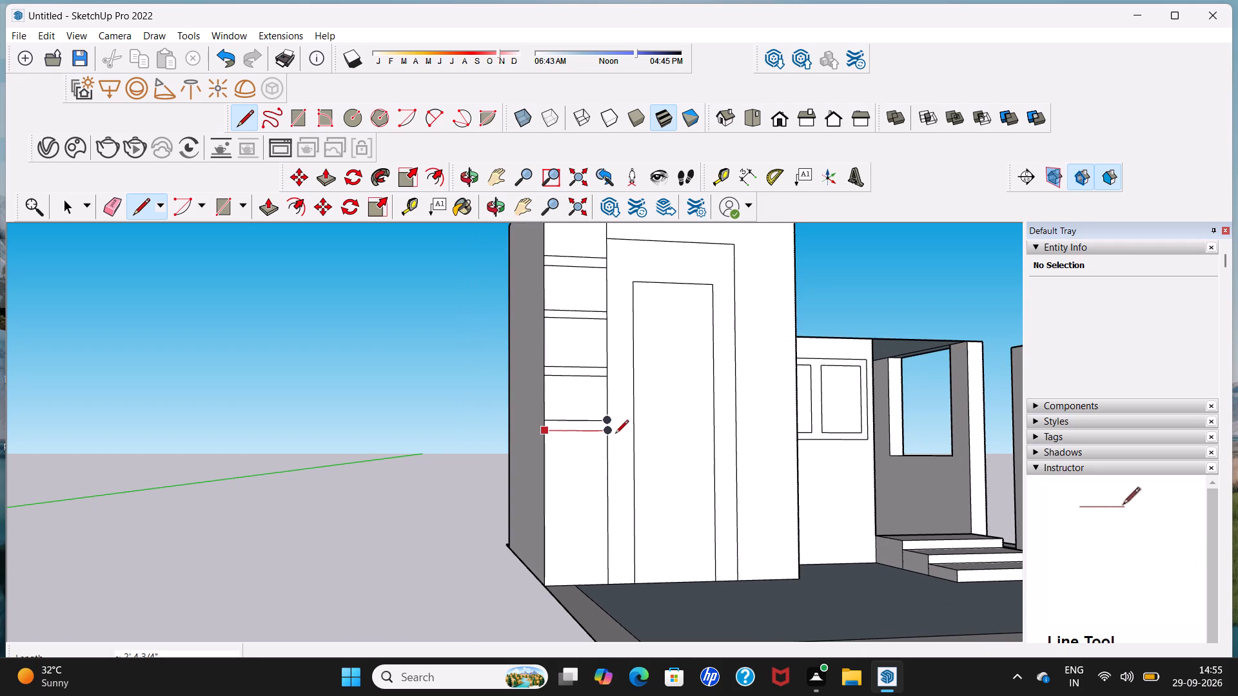
{"action": "left_click", "coordinate": [615, 434]}
Draw a sixth and seventh pair of closely spaced horizontal lines, about 2' 4 3/4" long, across the lower part of the narrow front strip.
{"action": "scroll", "coordinate": [609, 430], "scroll_direction": "down", "scroll_amount": 7}
{"action": "scroll", "coordinate": [567, 475], "scroll_direction": "up", "scroll_amount": 6}
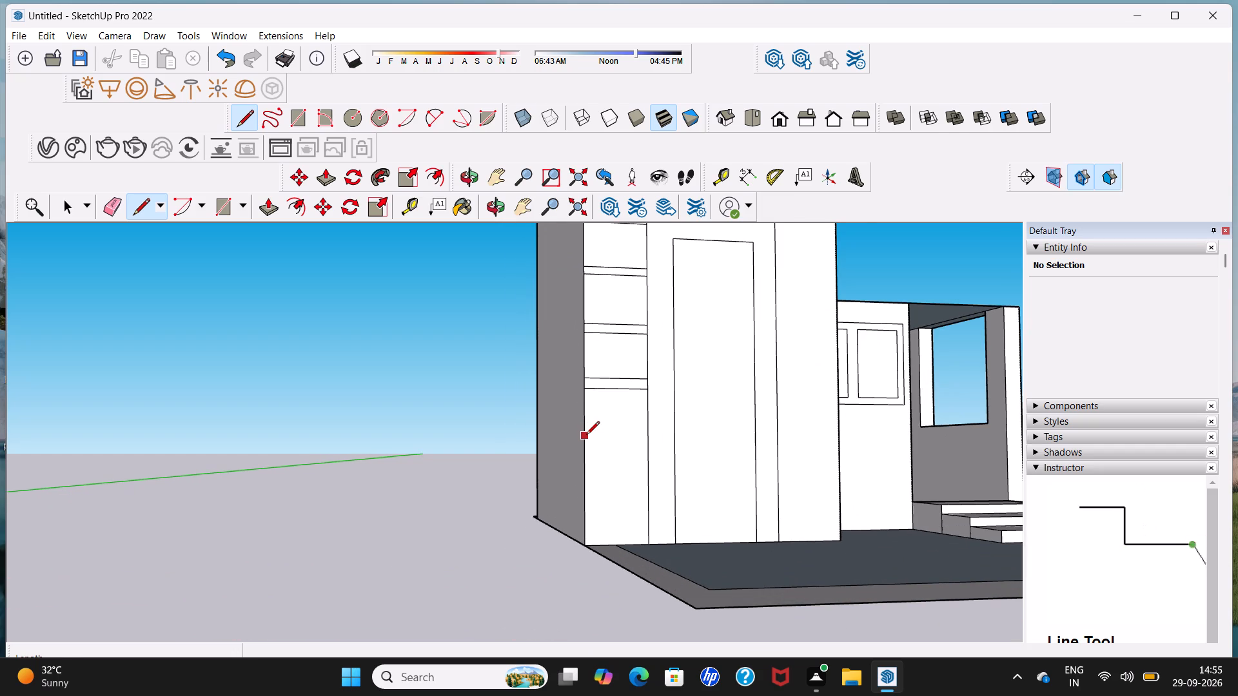
{"action": "left_click", "coordinate": [586, 434]}
{"action": "left_click", "coordinate": [649, 430]}
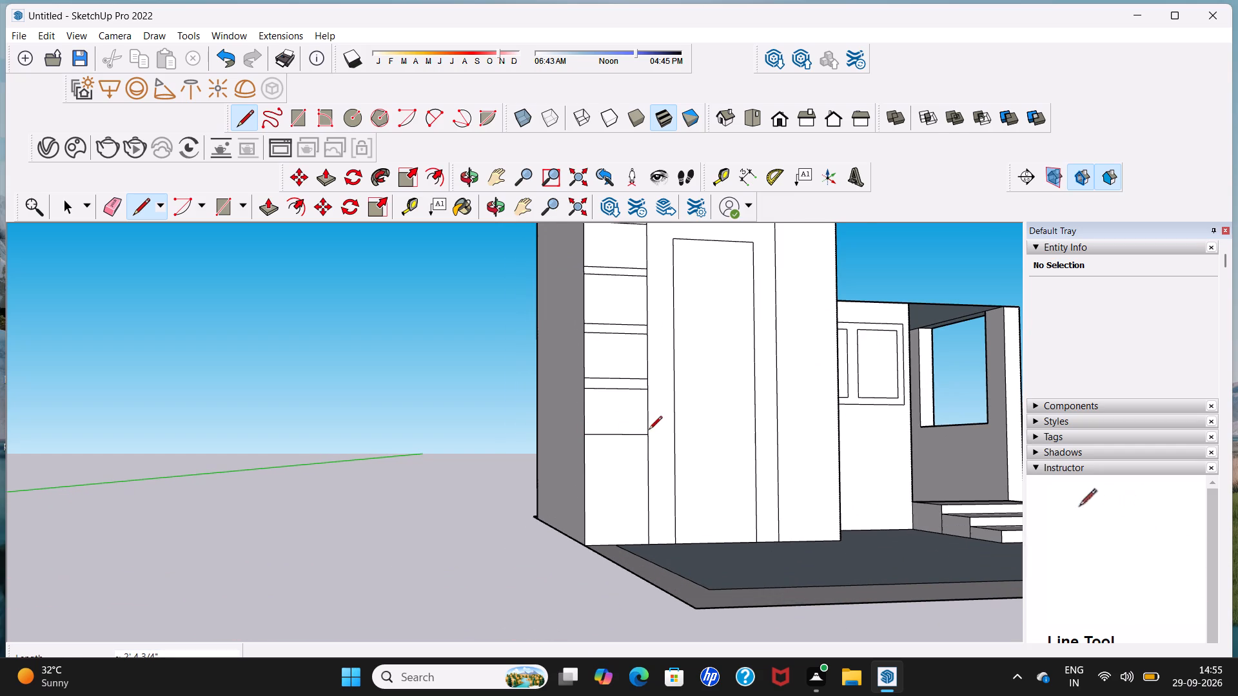
{"action": "left_click", "coordinate": [584, 445]}
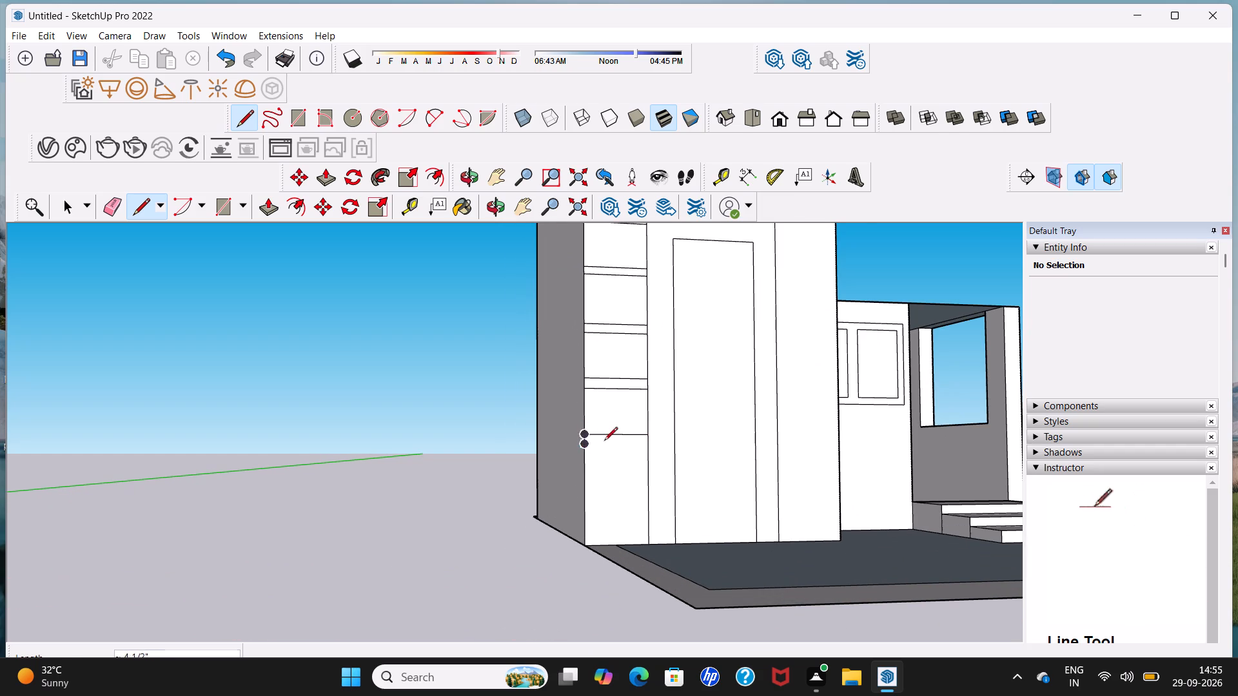
{"action": "left_click", "coordinate": [656, 446]}
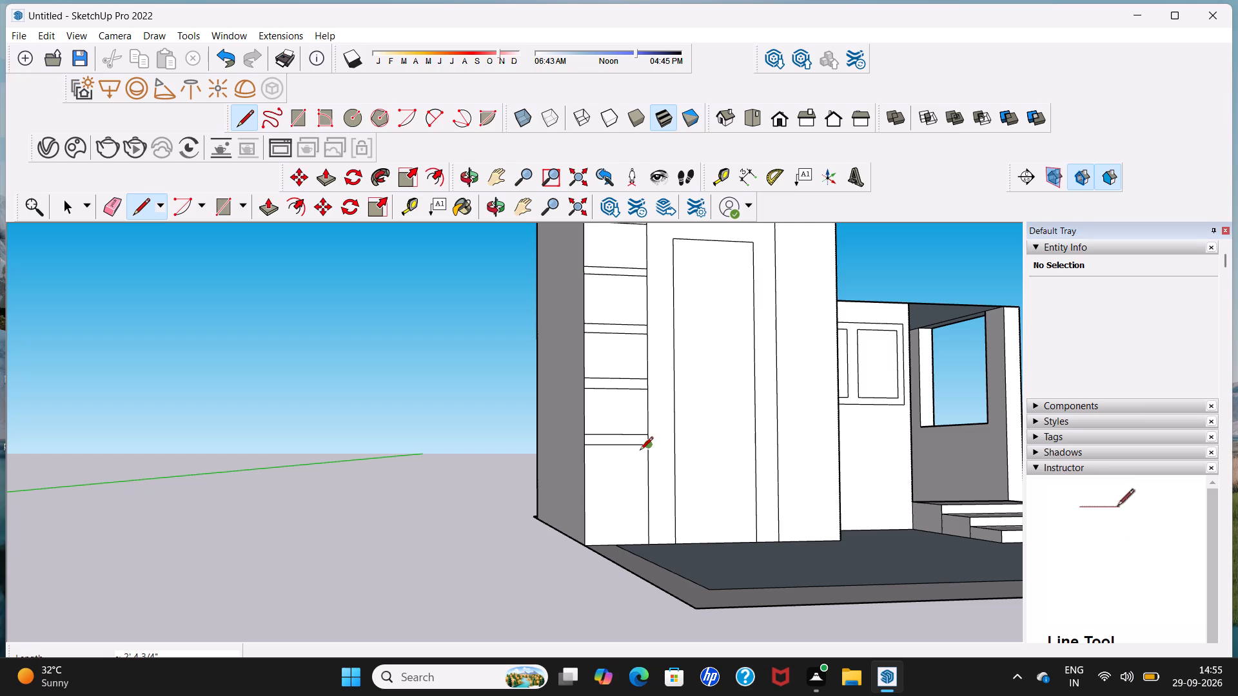
{"action": "scroll", "coordinate": [602, 499], "scroll_direction": "up", "scroll_amount": 4}
{"action": "left_click", "coordinate": [575, 495]}
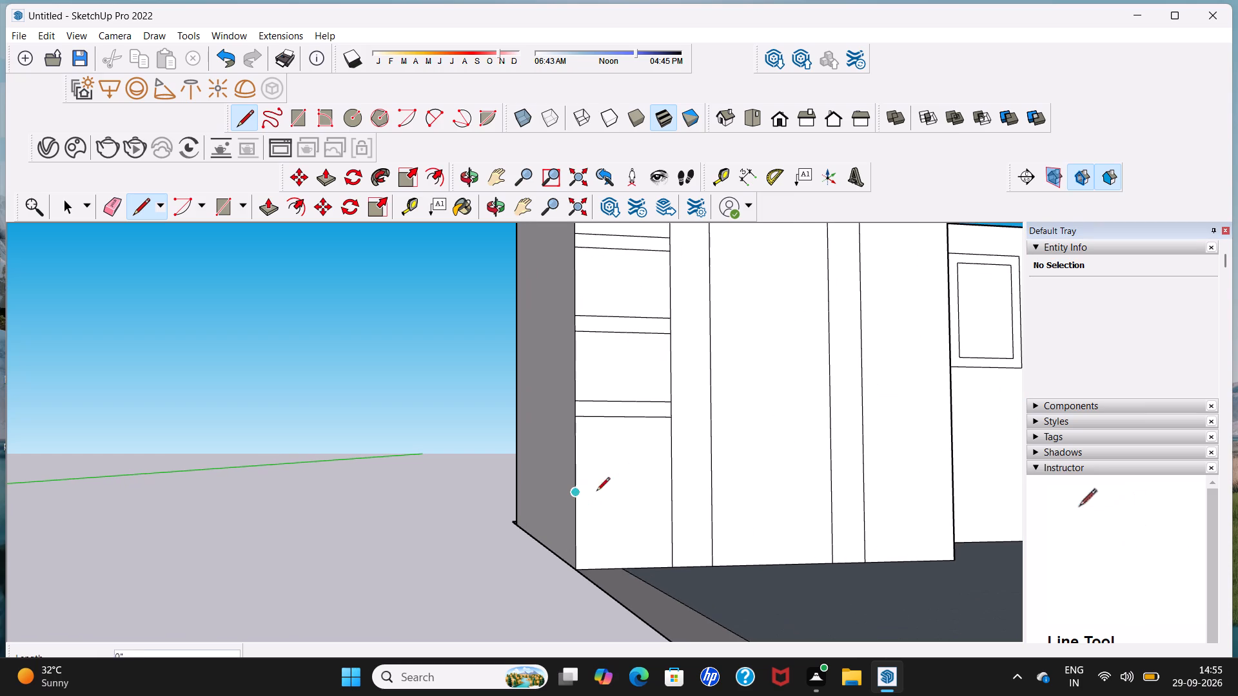
{"action": "left_click", "coordinate": [670, 485]}
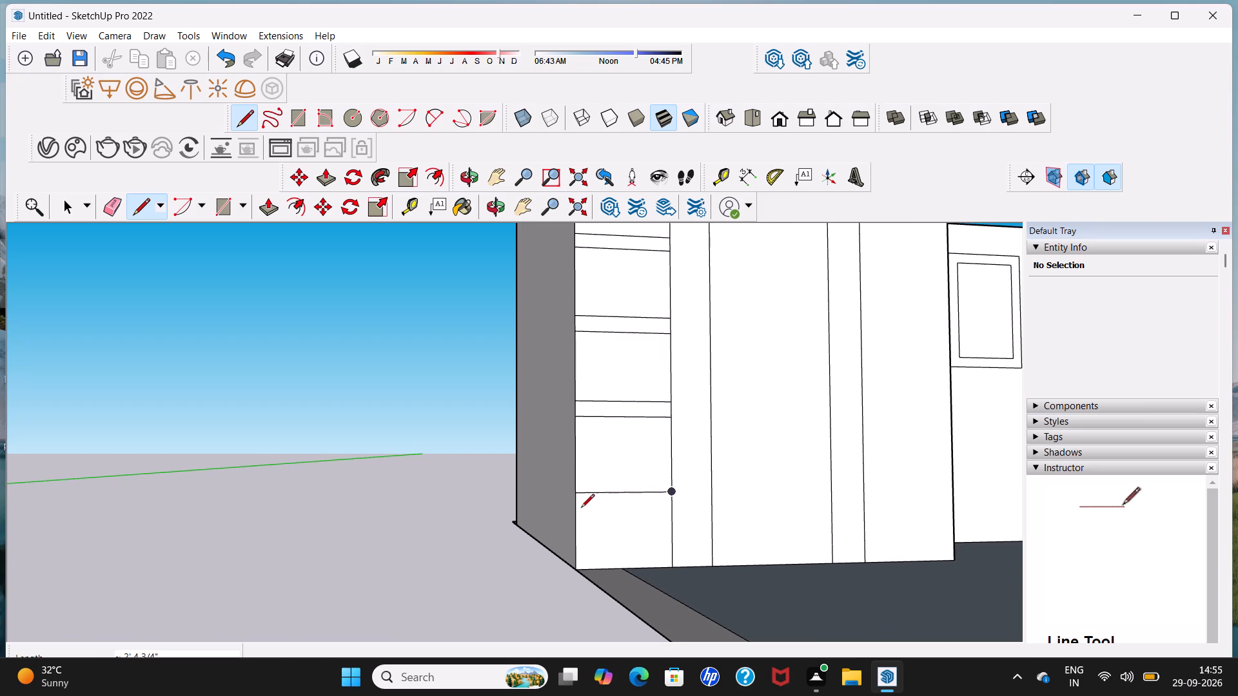
{"action": "left_click", "coordinate": [580, 505]}
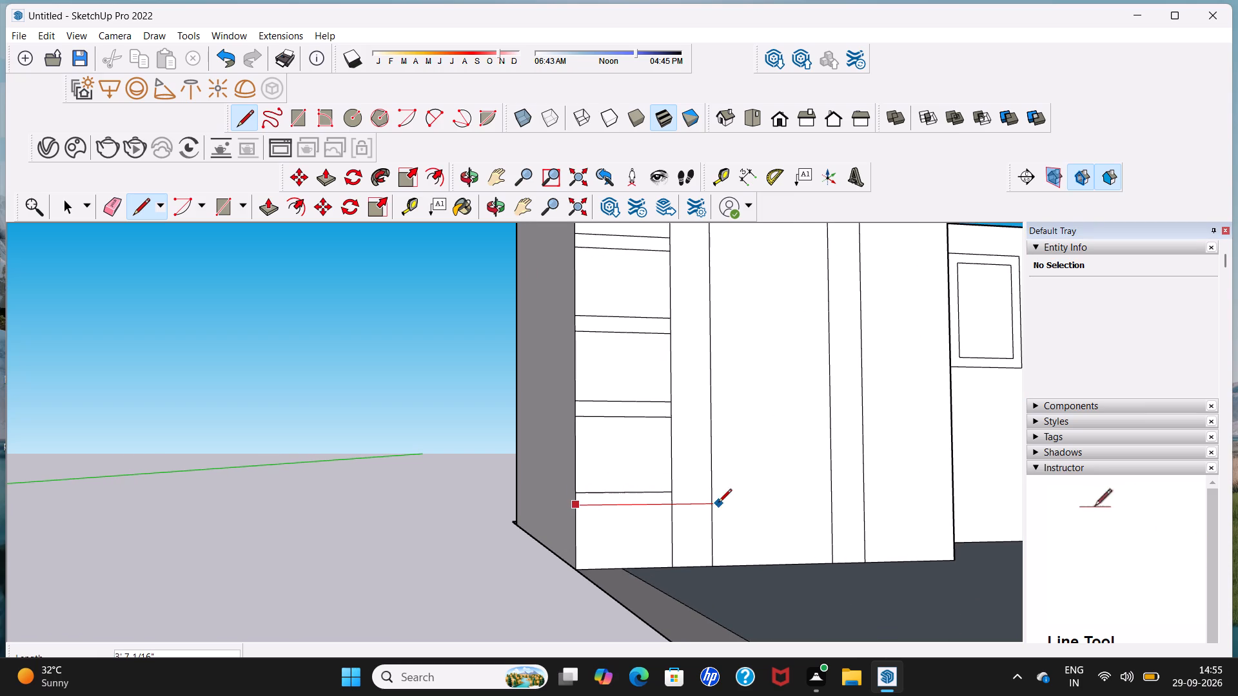
{"action": "left_click", "coordinate": [671, 505]}
Push the tall block's two staggered rectangles into its front face, the upper about 6 1/2" and the lower about 5 3/8" deep.
{"action": "scroll", "coordinate": [671, 505], "scroll_direction": "down", "scroll_amount": 9}
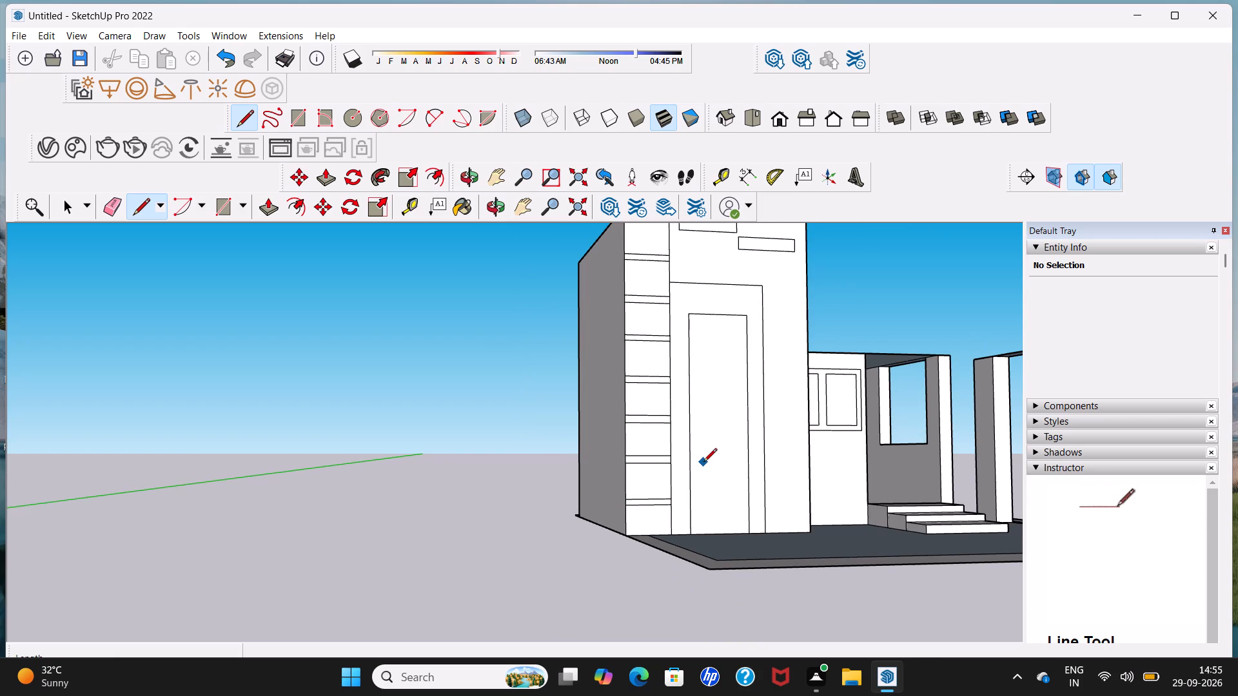
{"action": "scroll", "coordinate": [703, 463], "scroll_direction": "down", "scroll_amount": 3}
{"action": "middle_click_drag", "start_coordinate": [703, 463], "coordinate": [563, 467]}
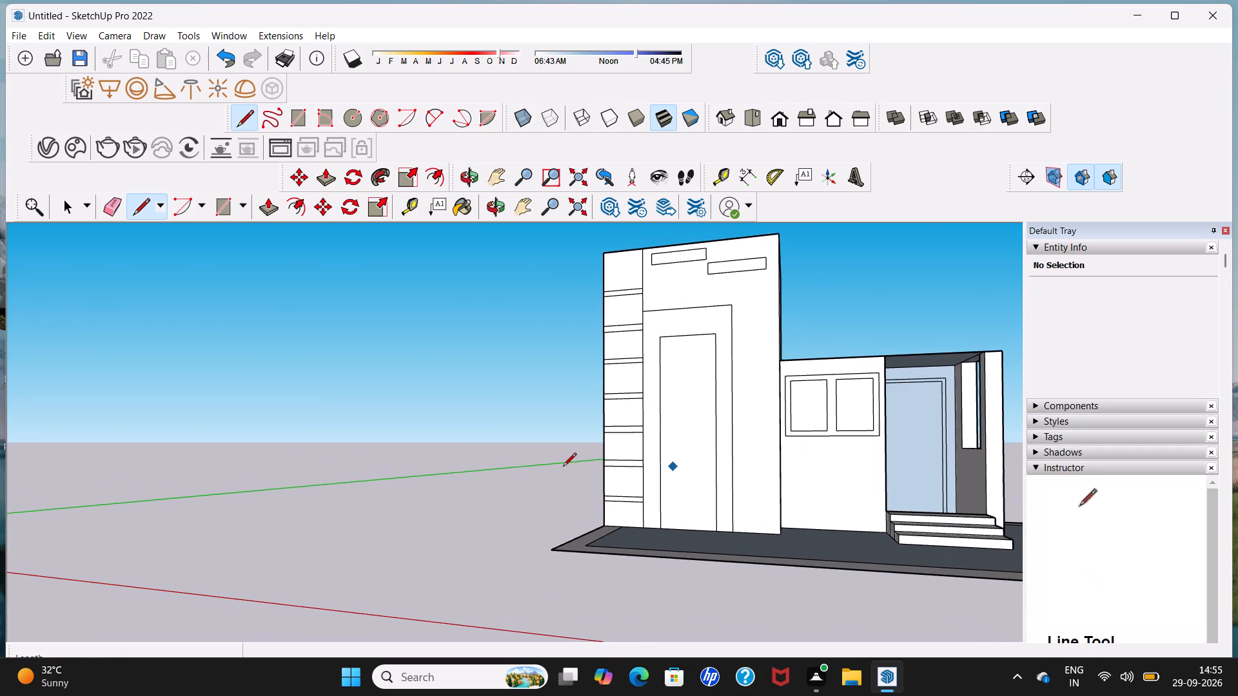
{"action": "middle_click_drag", "start_coordinate": [565, 465], "coordinate": [576, 342], "text": "shift"}
{"action": "scroll", "coordinate": [576, 342], "scroll_direction": "down", "scroll_amount": 5}
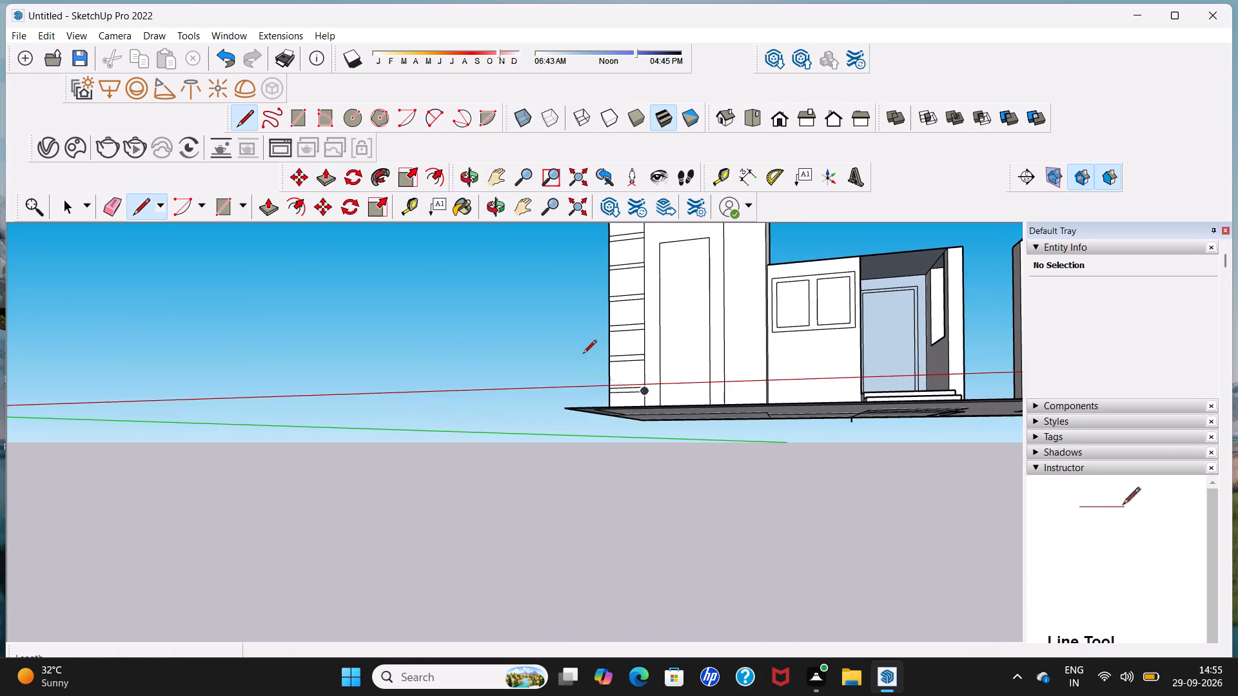
{"action": "middle_click_drag", "start_coordinate": [583, 354], "coordinate": [622, 495]}
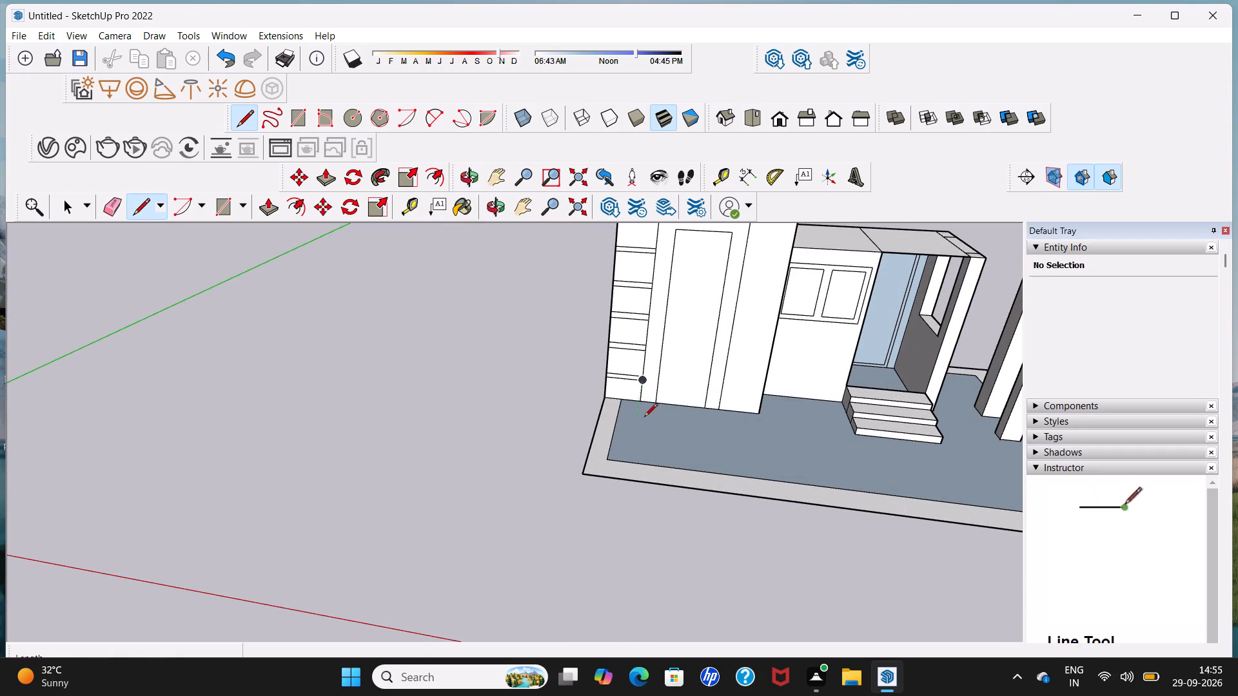
{"action": "scroll", "coordinate": [644, 414], "scroll_direction": "up", "scroll_amount": 6}
{"action": "scroll", "coordinate": [644, 412], "scroll_direction": "down", "scroll_amount": 10}
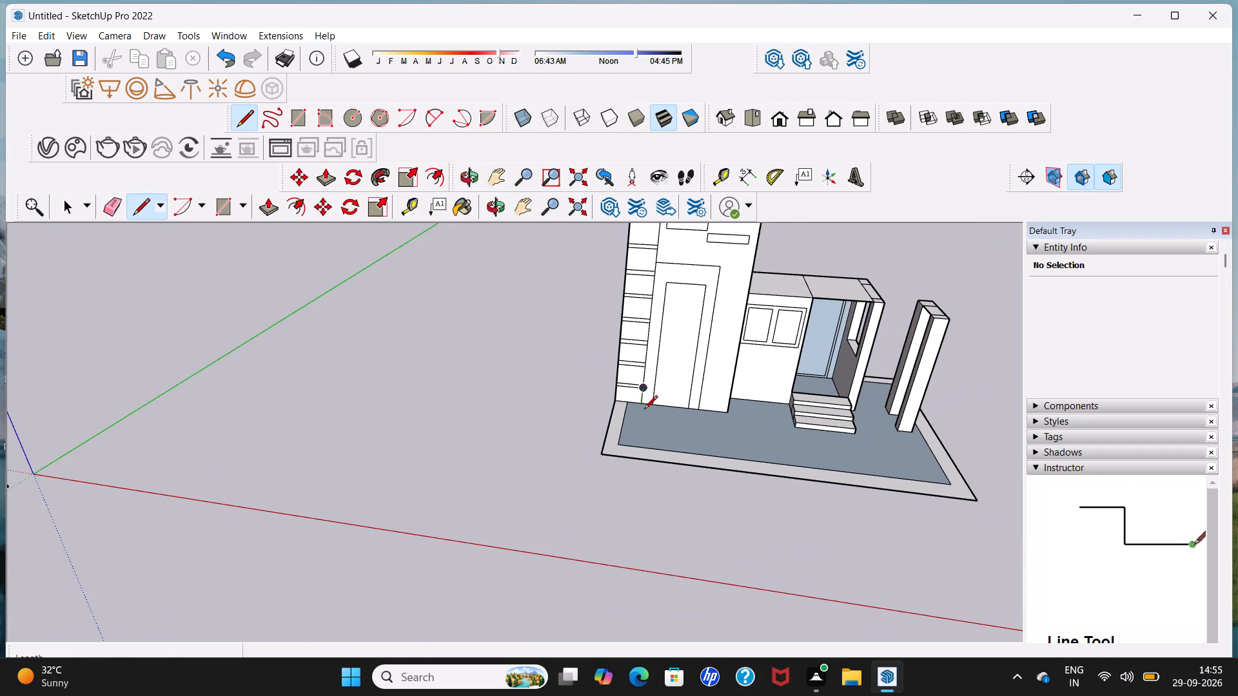
{"action": "key", "text": "space"}
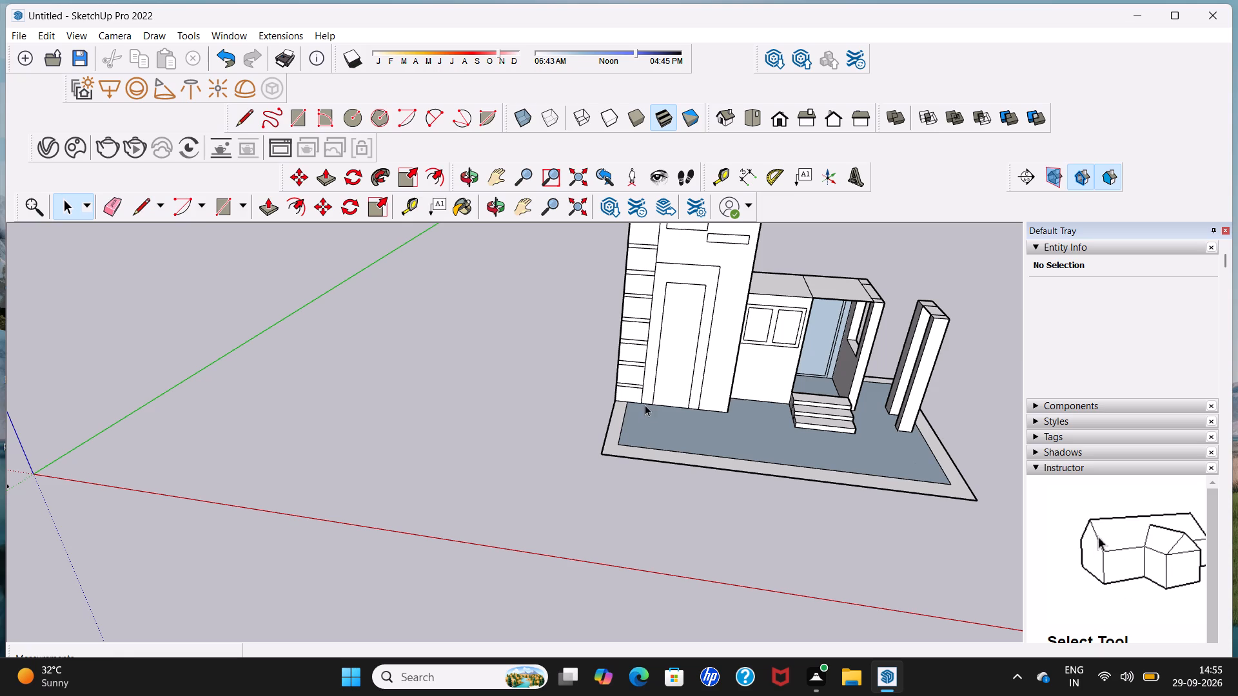
{"action": "scroll", "coordinate": [713, 261], "scroll_direction": "down", "scroll_amount": 1}
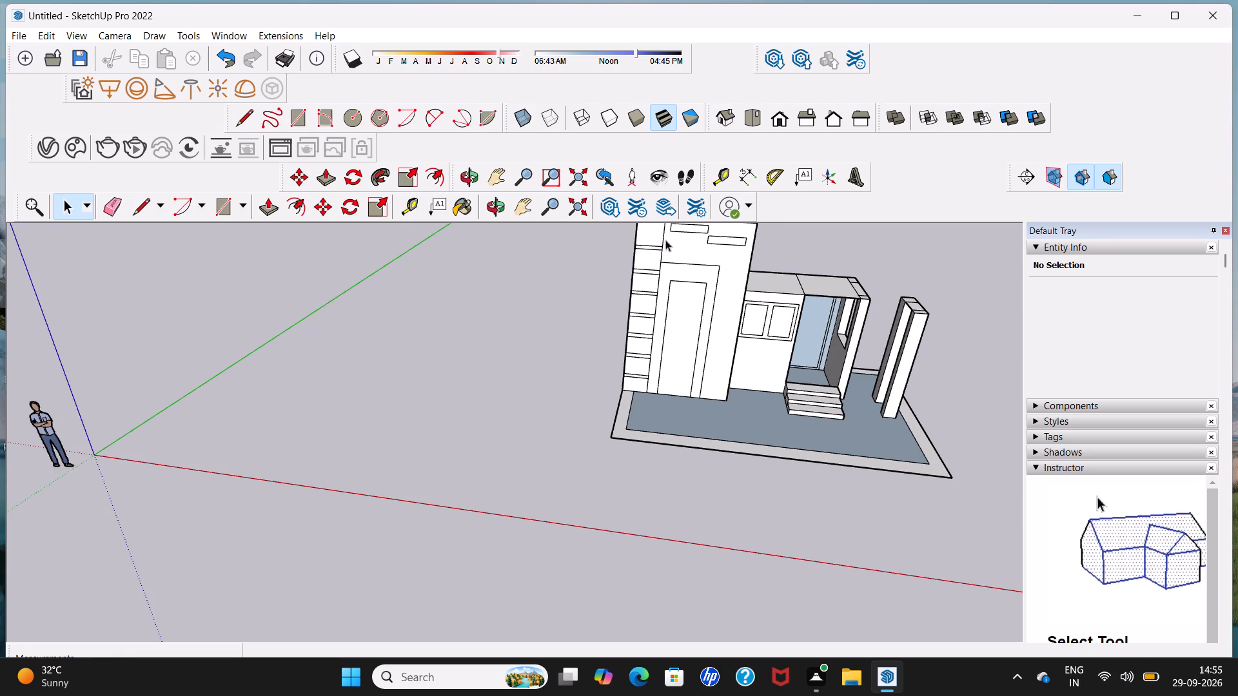
{"action": "middle_click_drag", "start_coordinate": [752, 242], "coordinate": [741, 314], "text": "shift"}
{"action": "middle_click_drag", "start_coordinate": [707, 321], "coordinate": [707, 291]}
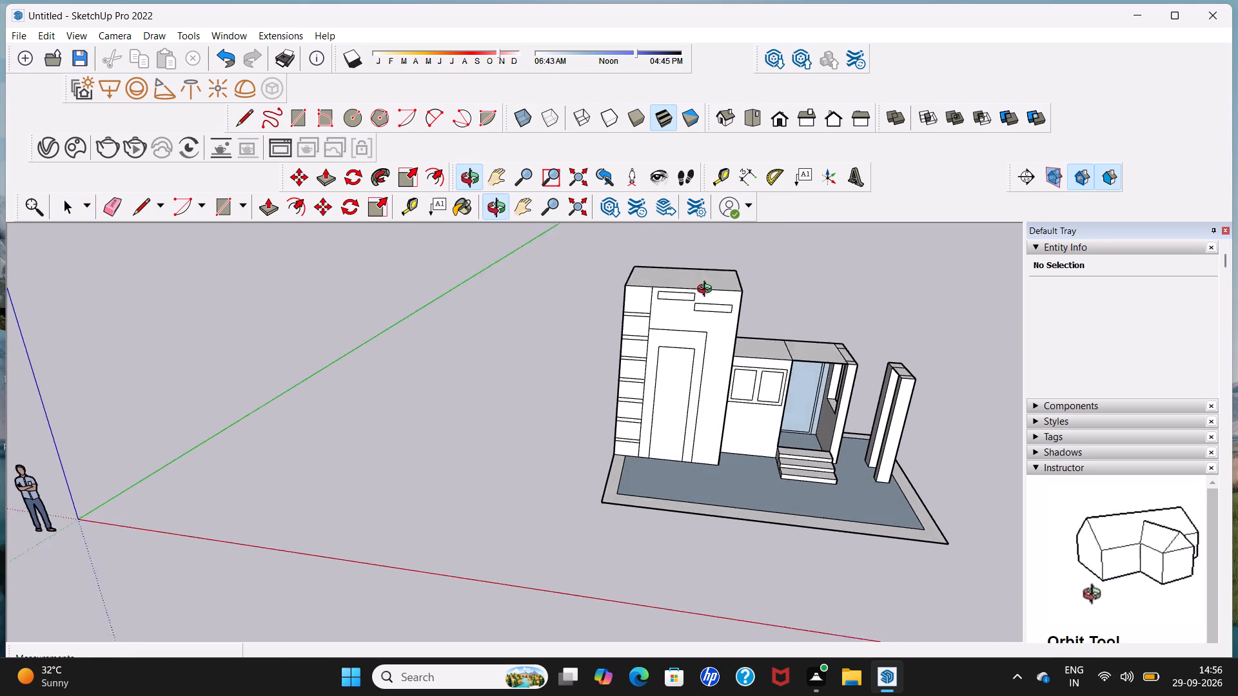
{"action": "middle_click_drag", "start_coordinate": [707, 291], "coordinate": [710, 280]}
{"action": "scroll", "coordinate": [700, 275], "scroll_direction": "up", "scroll_amount": 2}
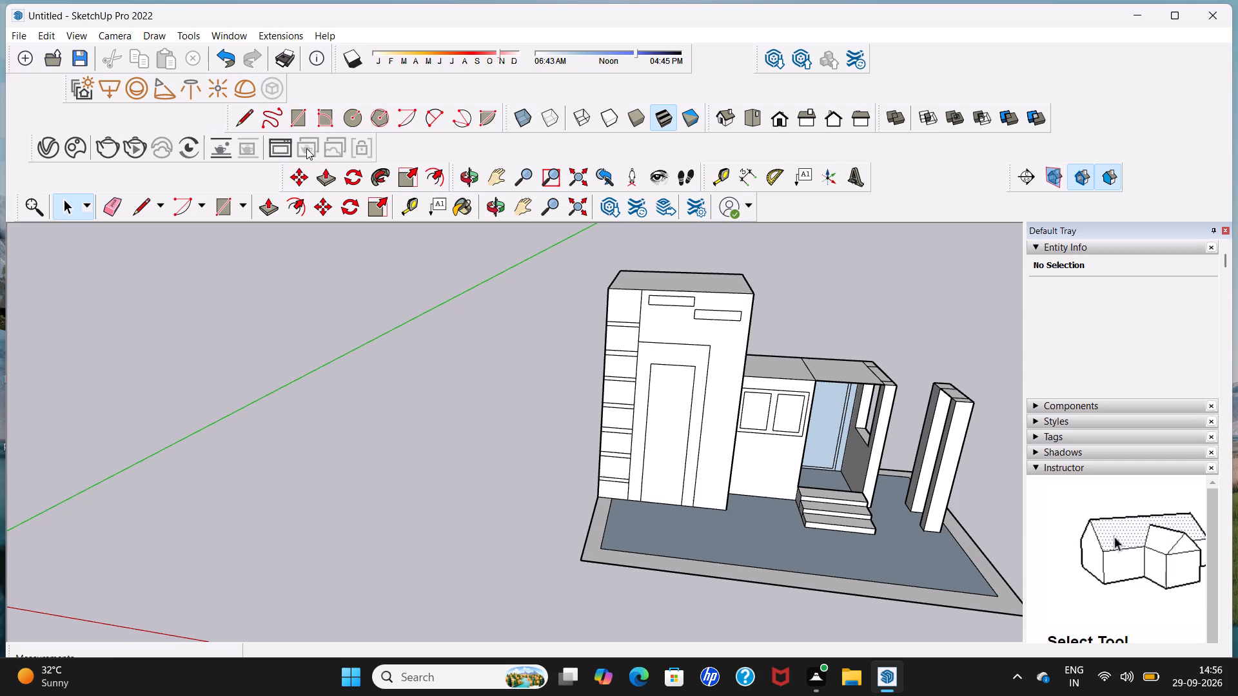
{"action": "left_click", "coordinate": [329, 185]}
{"action": "scroll", "coordinate": [669, 299], "scroll_direction": "up", "scroll_amount": 7}
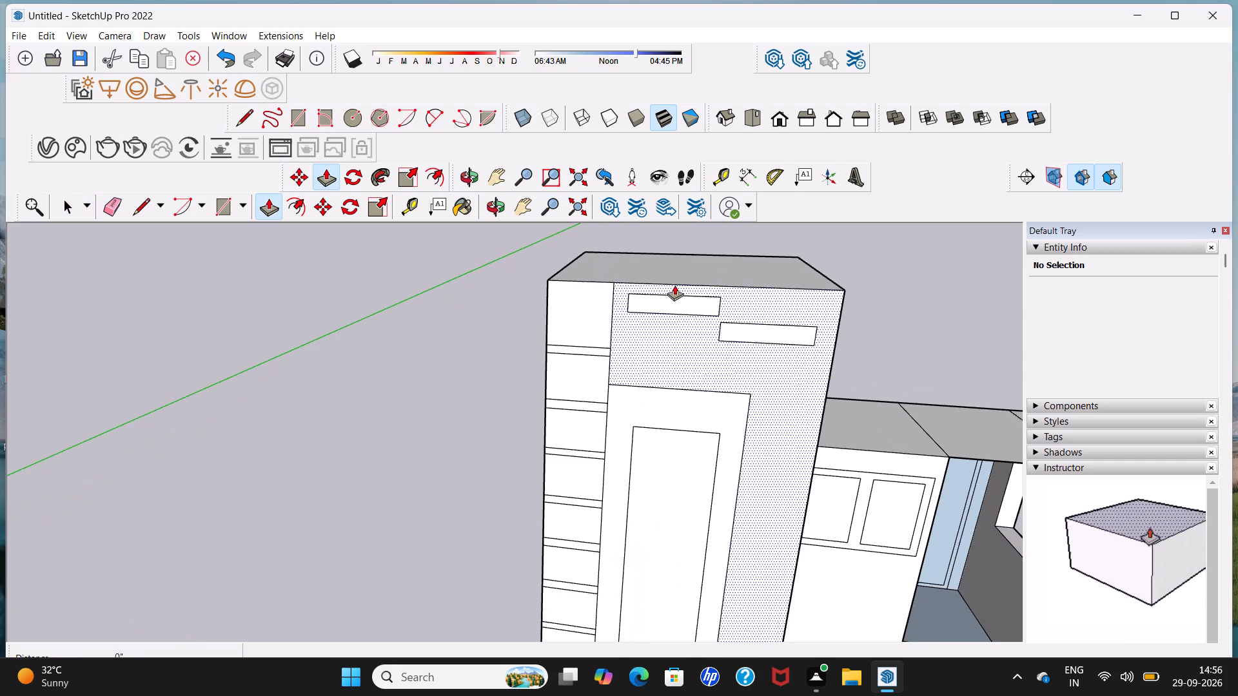
{"action": "left_click", "coordinate": [682, 301]}
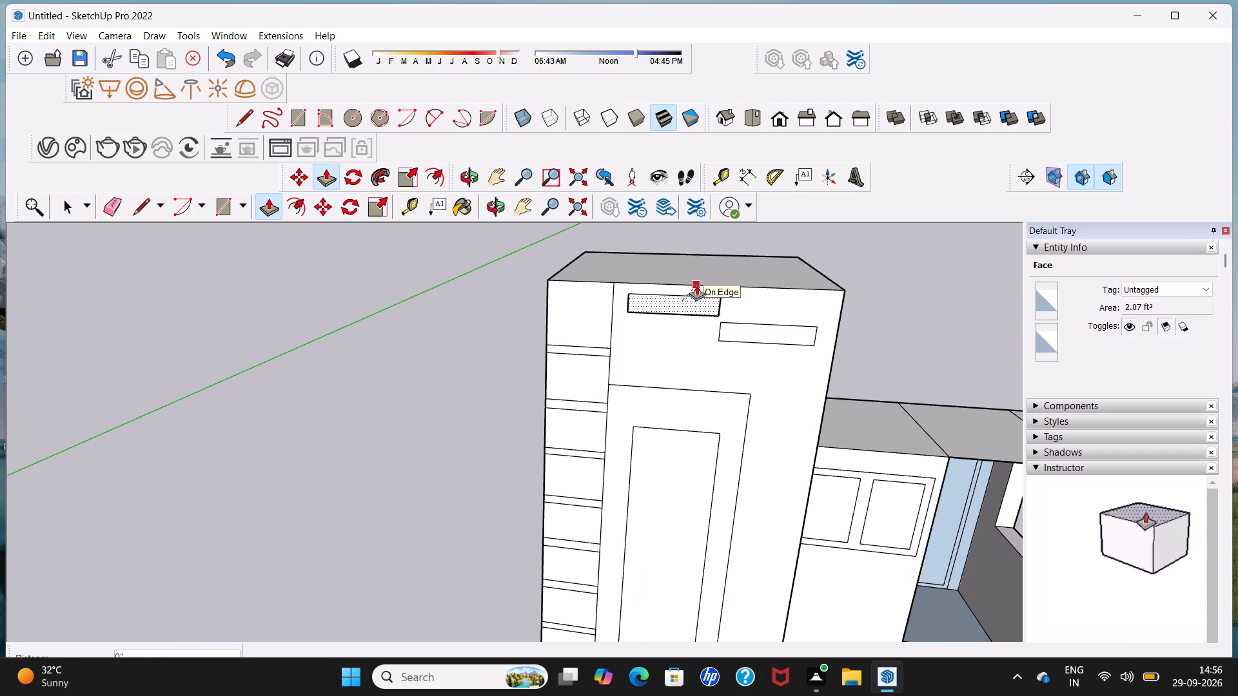
{"action": "scroll", "coordinate": [696, 285], "scroll_direction": "up", "scroll_amount": 1}
{"action": "middle_click_drag", "start_coordinate": [696, 285], "coordinate": [449, 299]}
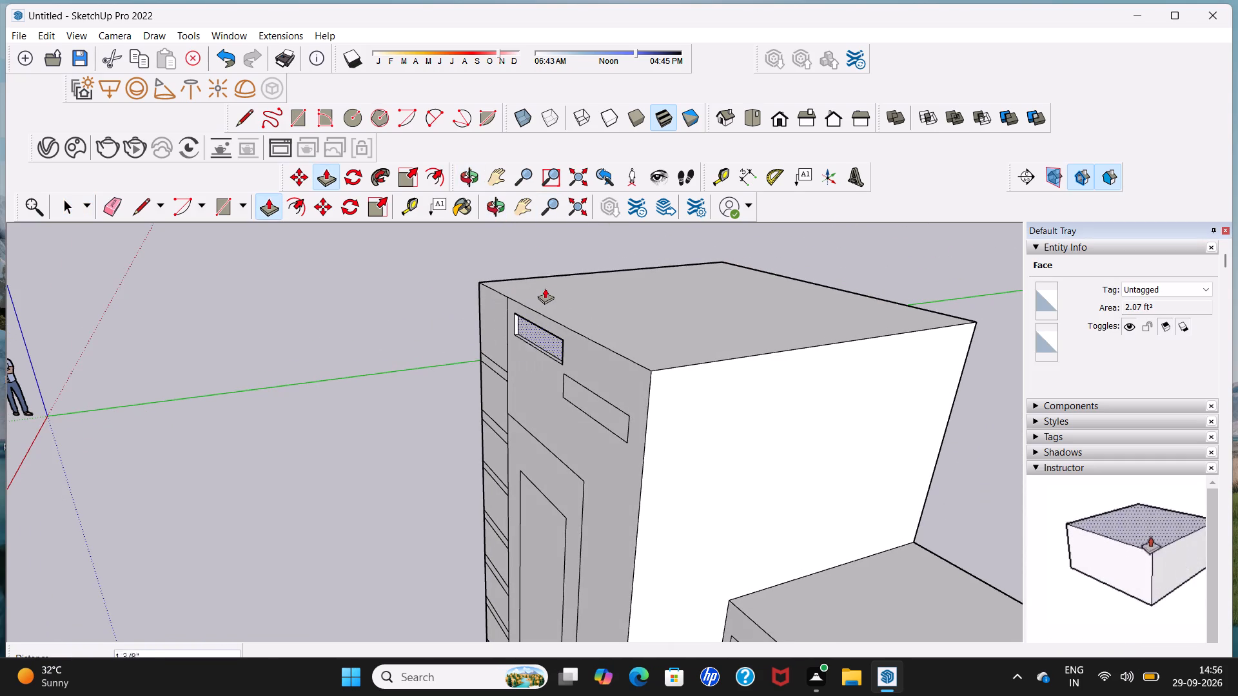
{"action": "left_click", "coordinate": [556, 287]}
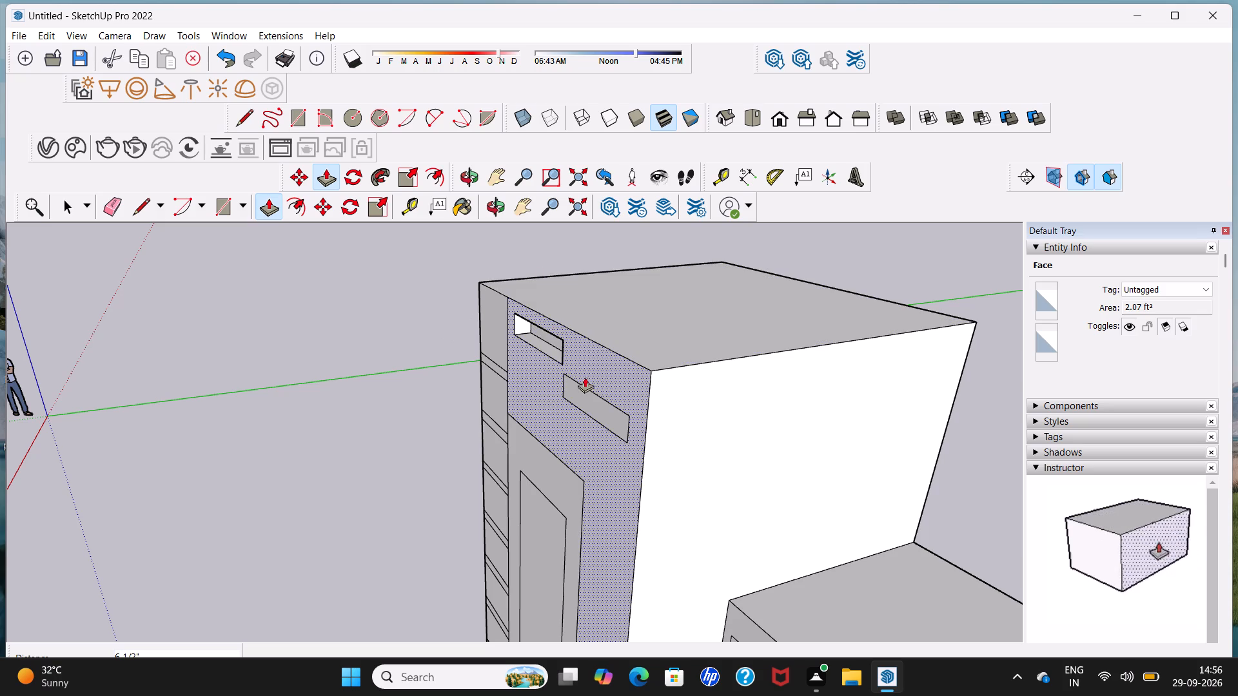
{"action": "left_click", "coordinate": [590, 398]}
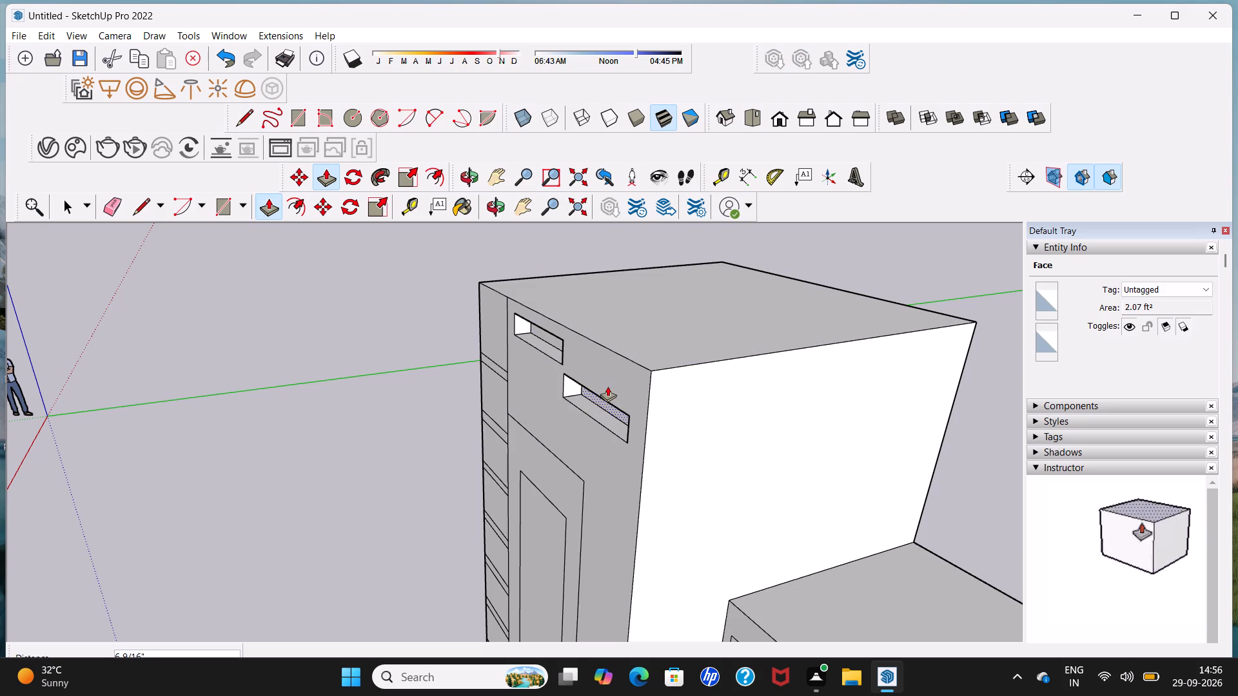
{"action": "left_click", "coordinate": [605, 388]}
Pull the border around the tall block's upright rectangle outward about 5 3/16" from the front face.
{"action": "middle_click_drag", "start_coordinate": [604, 388], "coordinate": [623, 381]}
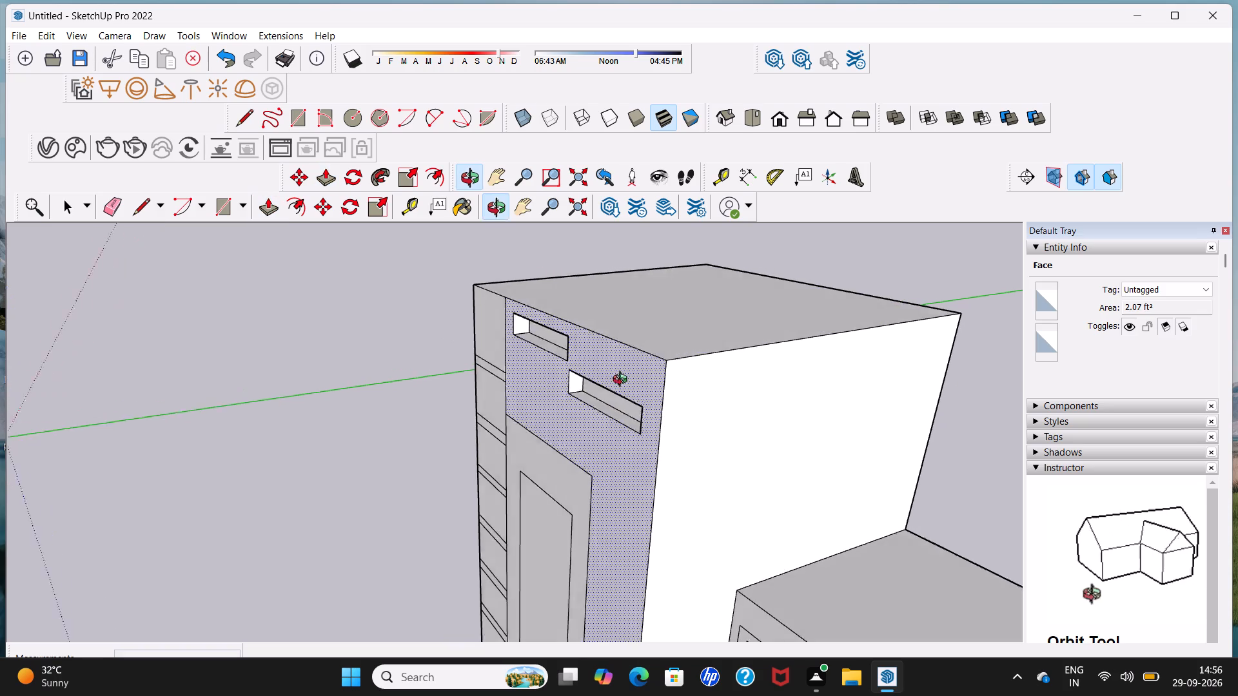
{"action": "middle_click_drag", "start_coordinate": [623, 381], "coordinate": [845, 294]}
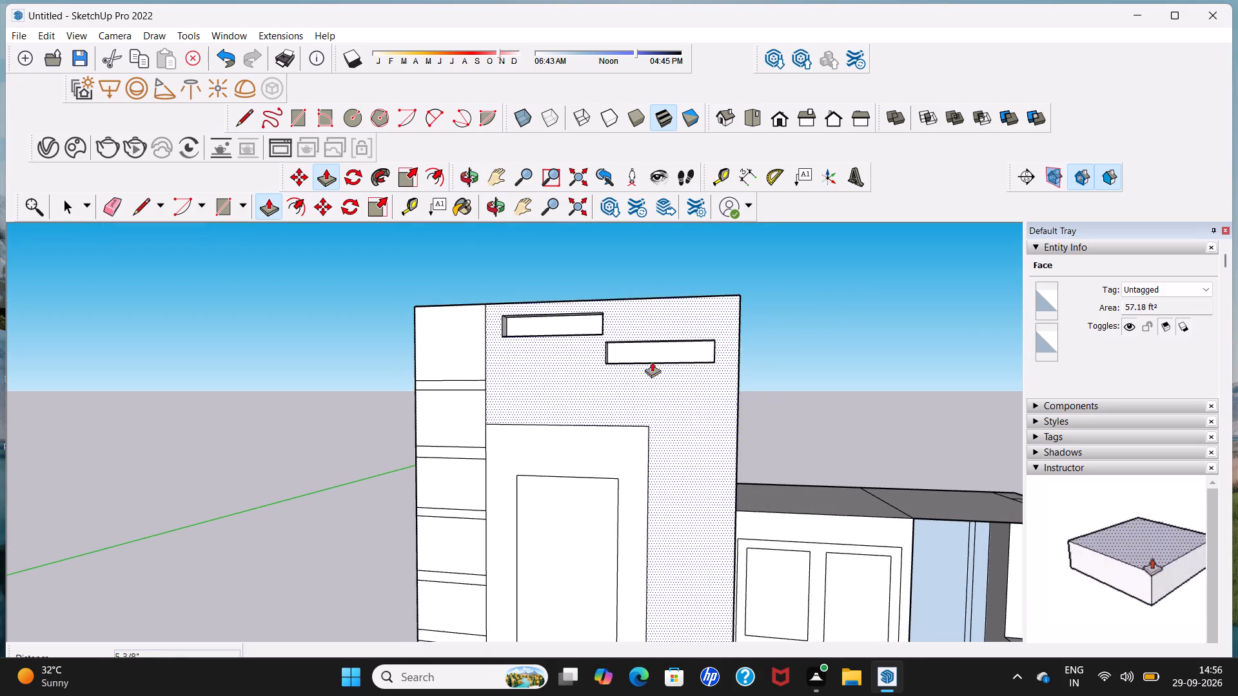
{"action": "middle_click_drag", "start_coordinate": [631, 367], "coordinate": [667, 387]}
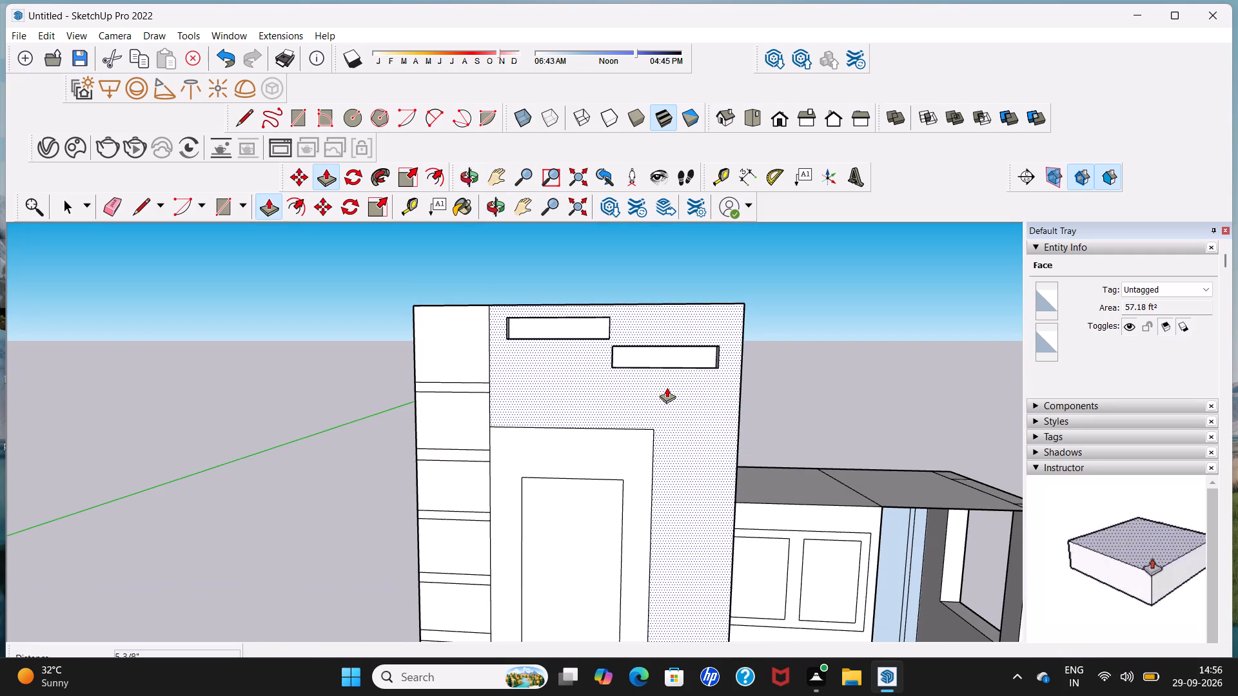
{"action": "left_click", "coordinate": [600, 443]}
{"action": "middle_click_drag", "start_coordinate": [611, 437], "coordinate": [514, 450]}
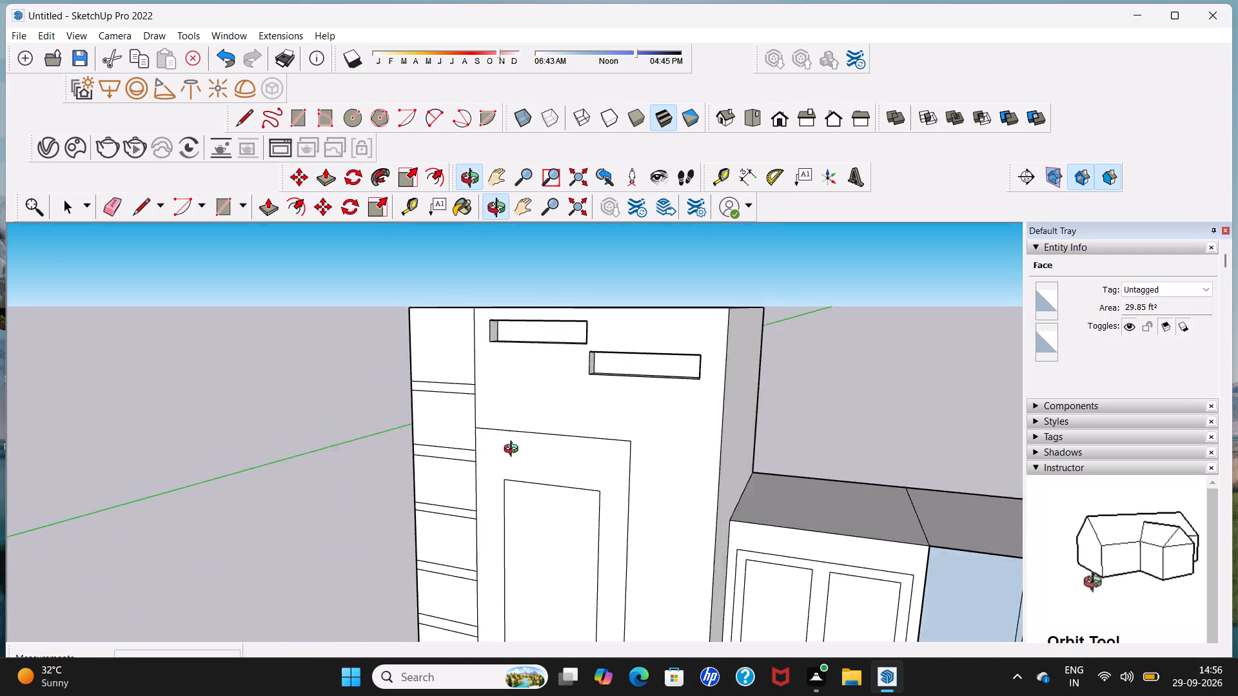
{"action": "middle_click_drag", "start_coordinate": [514, 450], "coordinate": [309, 452]}
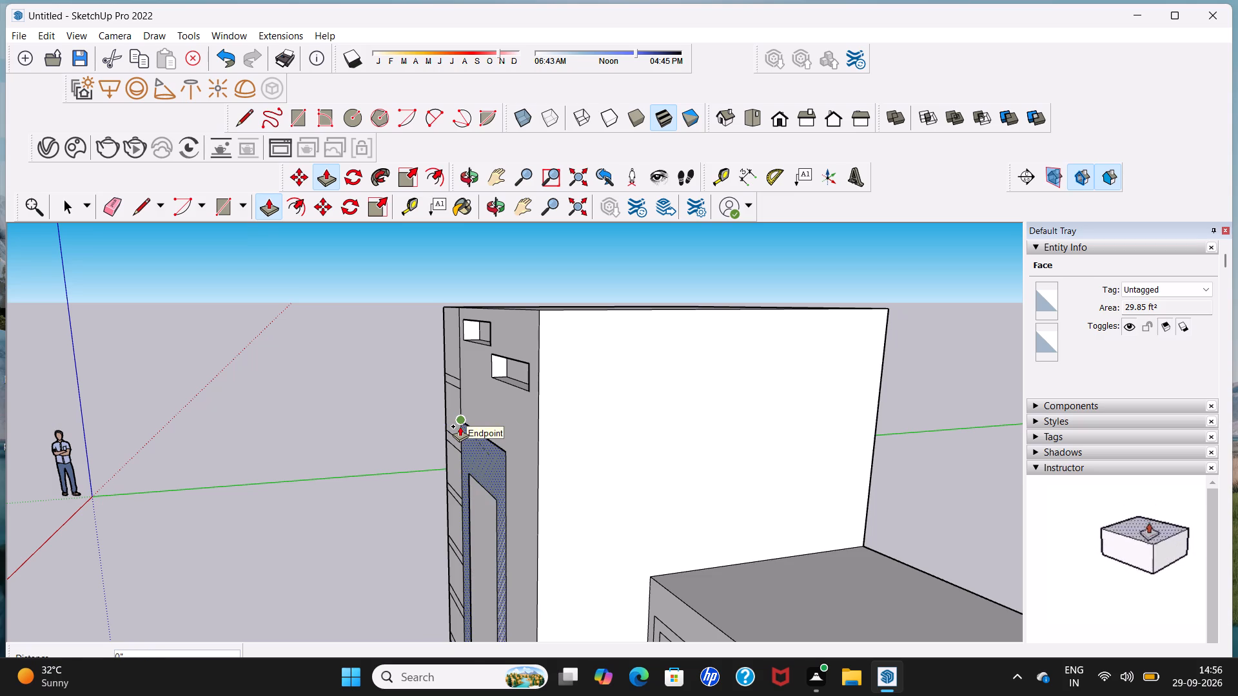
{"action": "middle_click_drag", "start_coordinate": [460, 426], "coordinate": [474, 310]}
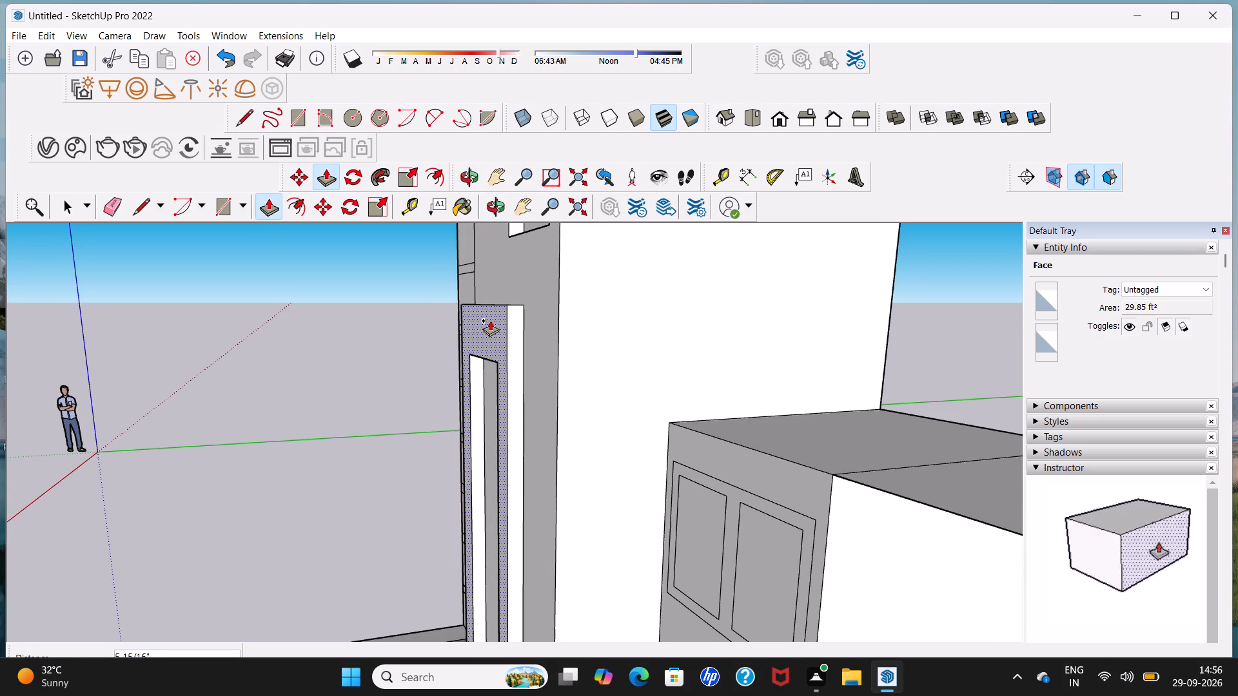
{"action": "left_click", "coordinate": [491, 320]}
Pull the top three large segments of the narrow front strip outward about 5" each, leaving the thin bands between them flush.
{"action": "scroll", "coordinate": [491, 320], "scroll_direction": "down", "scroll_amount": 1}
{"action": "middle_click_drag", "start_coordinate": [491, 320], "coordinate": [765, 306]}
{"action": "scroll", "coordinate": [606, 331], "scroll_direction": "down", "scroll_amount": 6}
{"action": "middle_click_drag", "start_coordinate": [565, 343], "coordinate": [634, 349]}
{"action": "scroll", "coordinate": [535, 348], "scroll_direction": "up", "scroll_amount": 4}
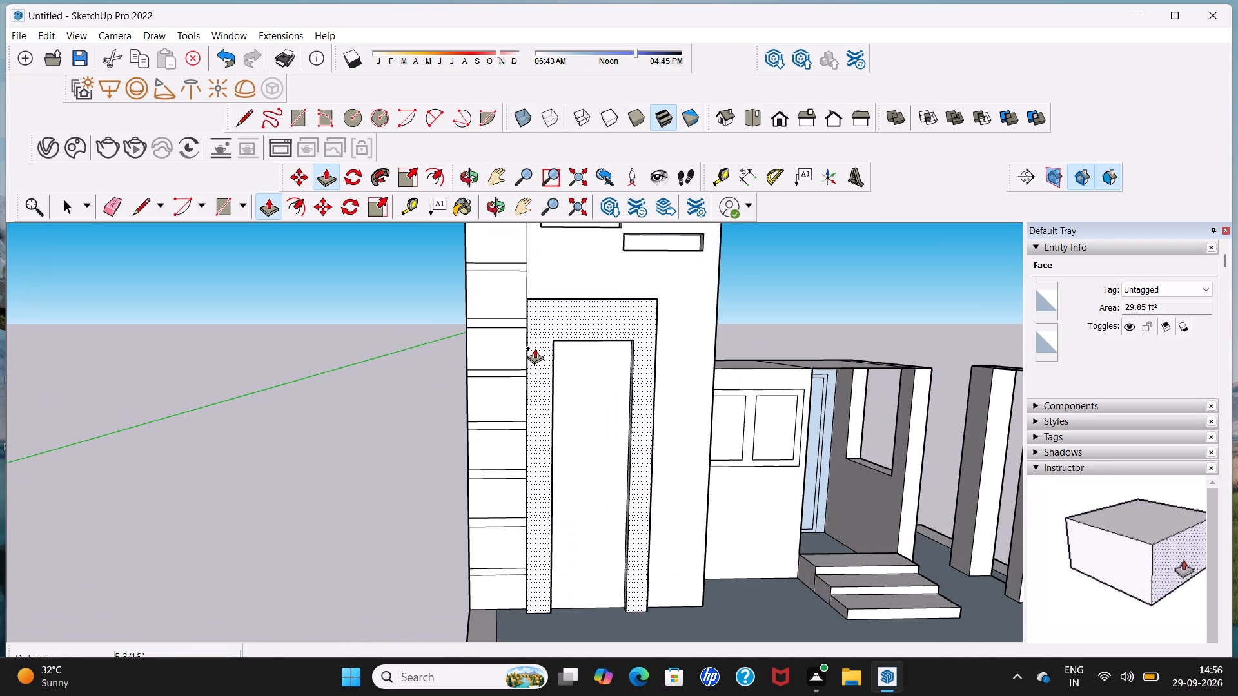
{"action": "middle_click_drag", "start_coordinate": [535, 348], "coordinate": [535, 331]}
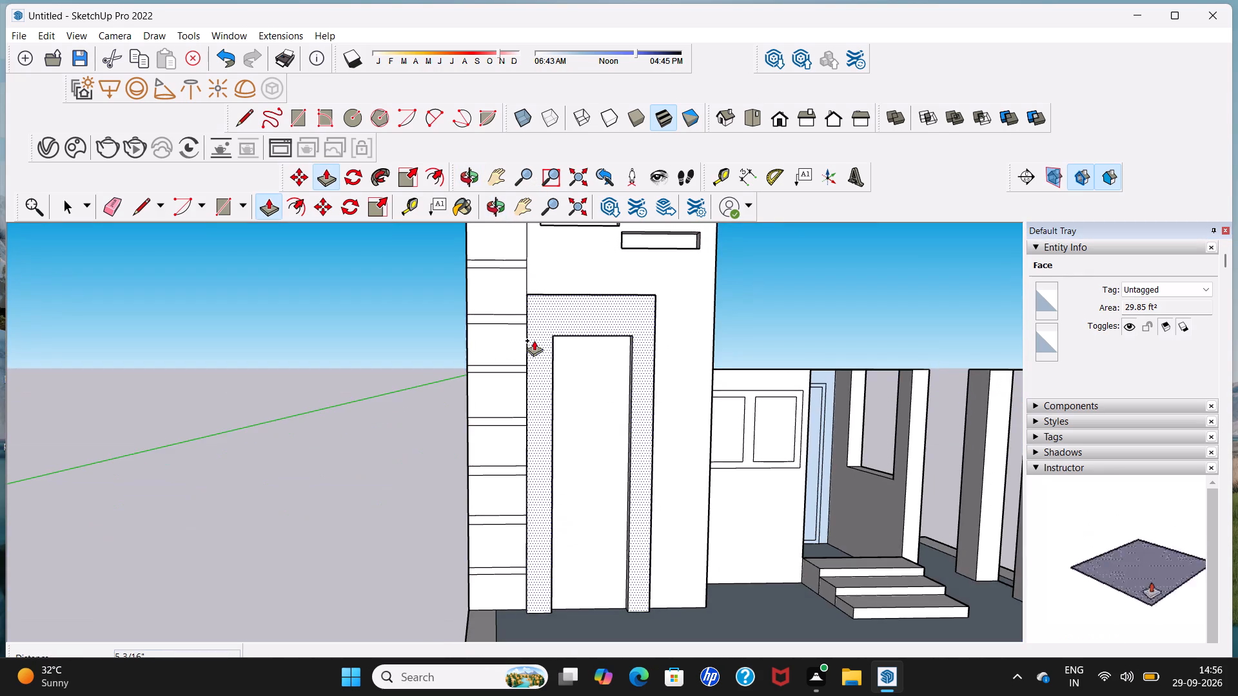
{"action": "scroll", "coordinate": [511, 296], "scroll_direction": "down", "scroll_amount": 5}
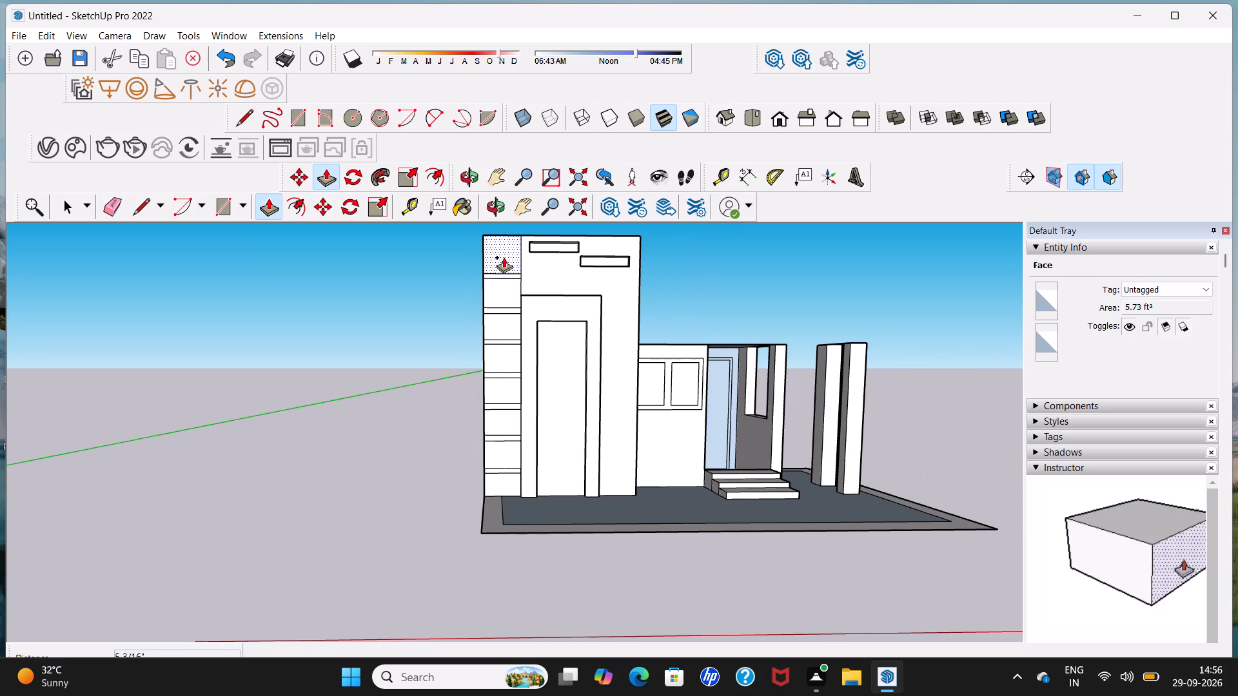
{"action": "middle_click_drag", "start_coordinate": [504, 257], "coordinate": [273, 322]}
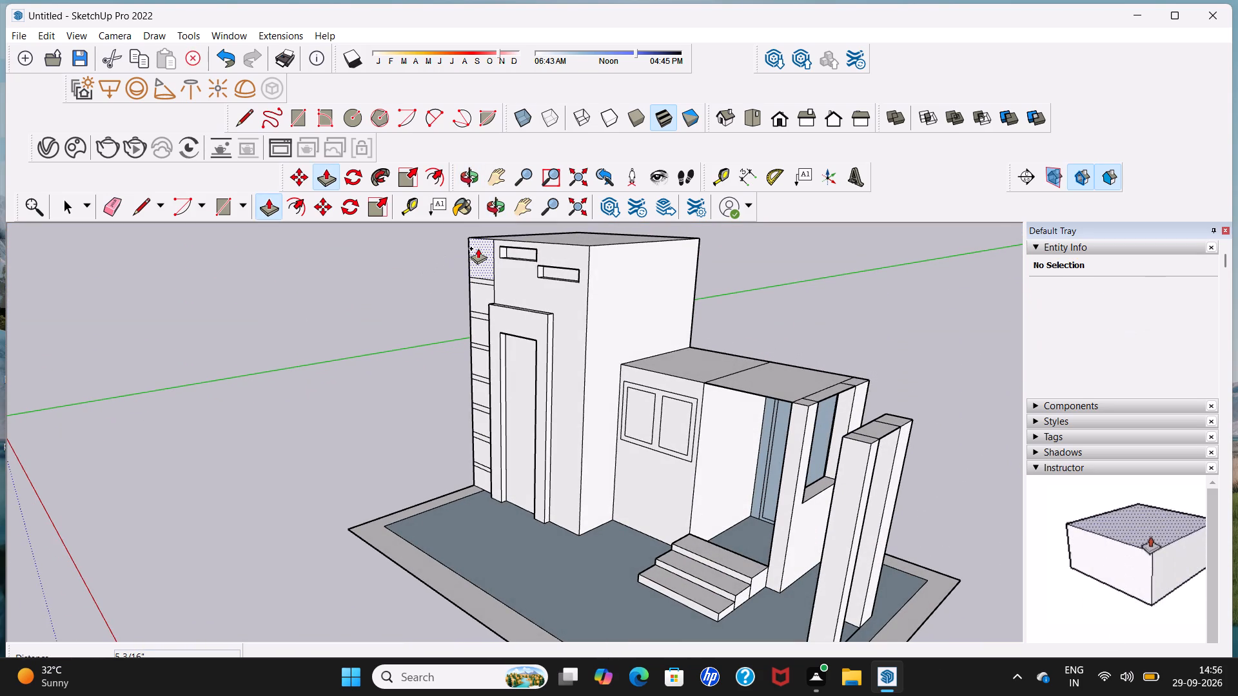
{"action": "left_click", "coordinate": [478, 248]}
{"action": "left_click", "coordinate": [473, 250]}
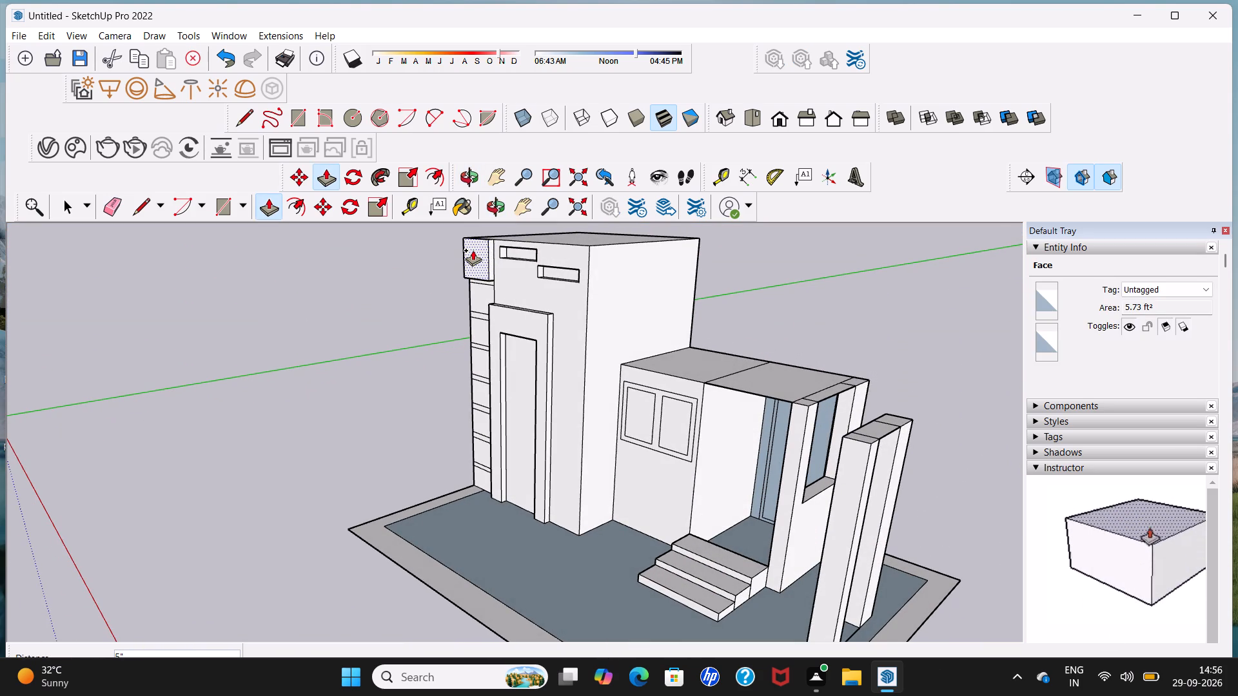
{"action": "left_click", "coordinate": [479, 291]}
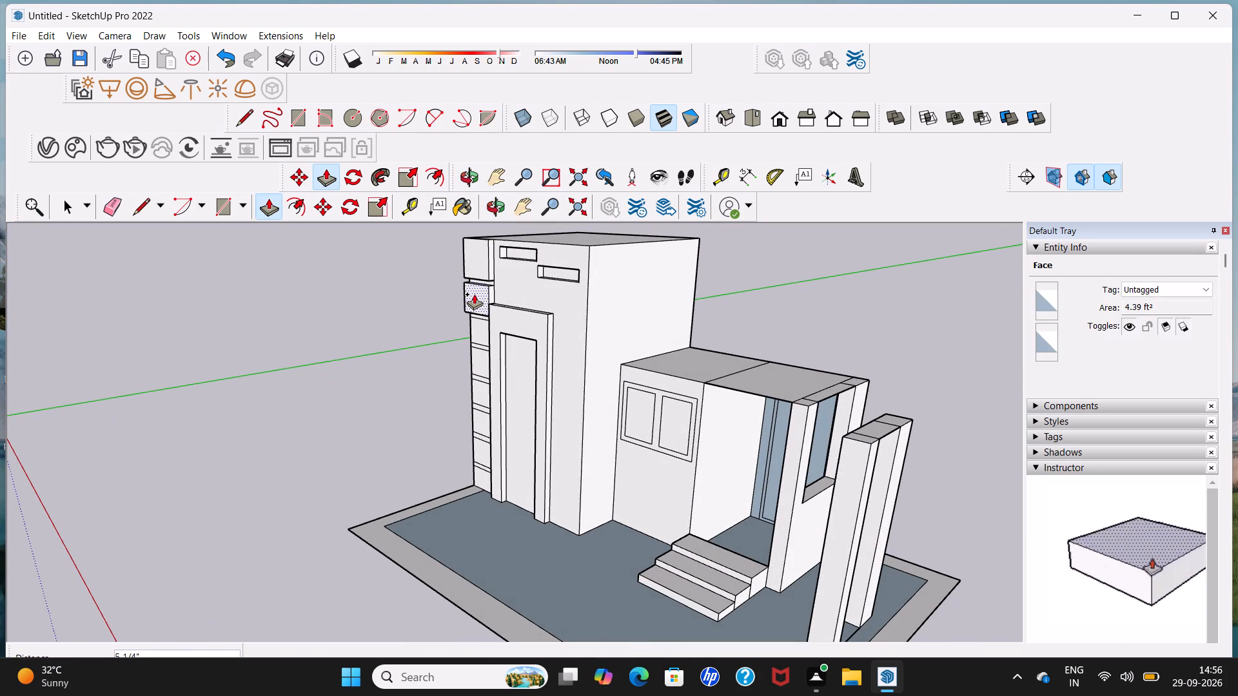
{"action": "left_click", "coordinate": [479, 264]}
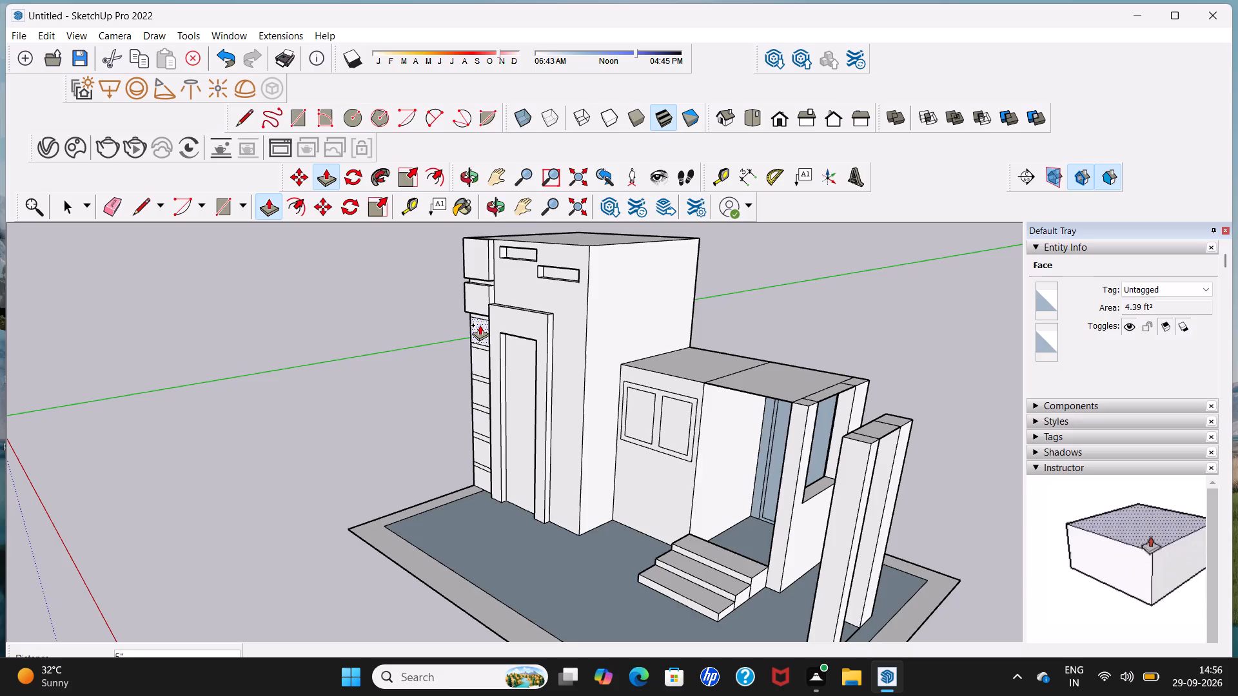
{"action": "left_click", "coordinate": [480, 325]}
{"action": "left_click", "coordinate": [481, 289]}
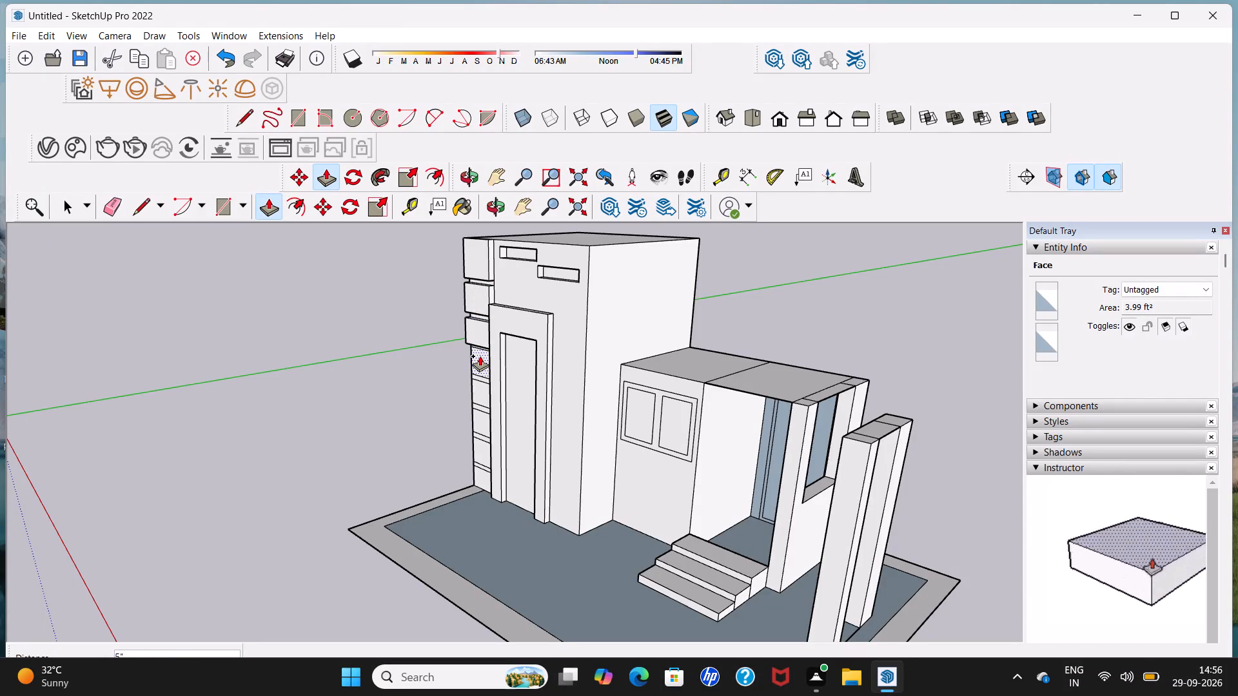
Pull the fourth, fifth and sixth large segments of the narrow front strip outward 5" each, level with the segments above.
{"action": "left_click", "coordinate": [480, 356]}
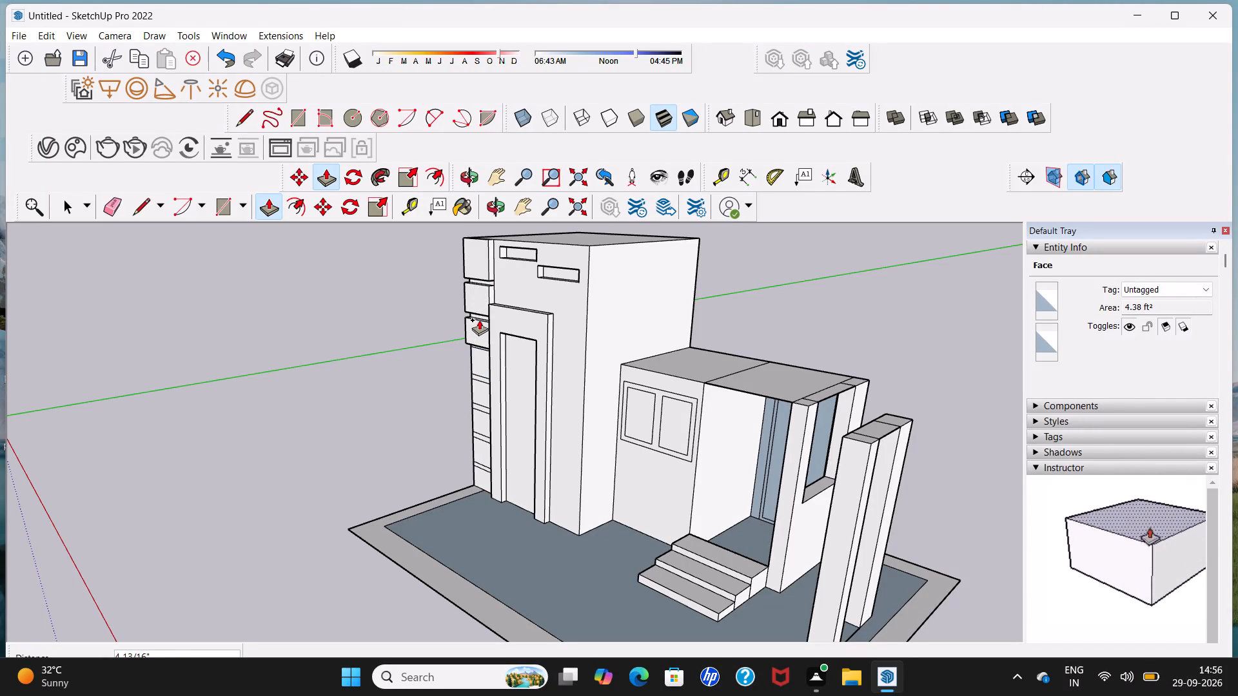
{"action": "scroll", "coordinate": [477, 324], "scroll_direction": "up", "scroll_amount": 4}
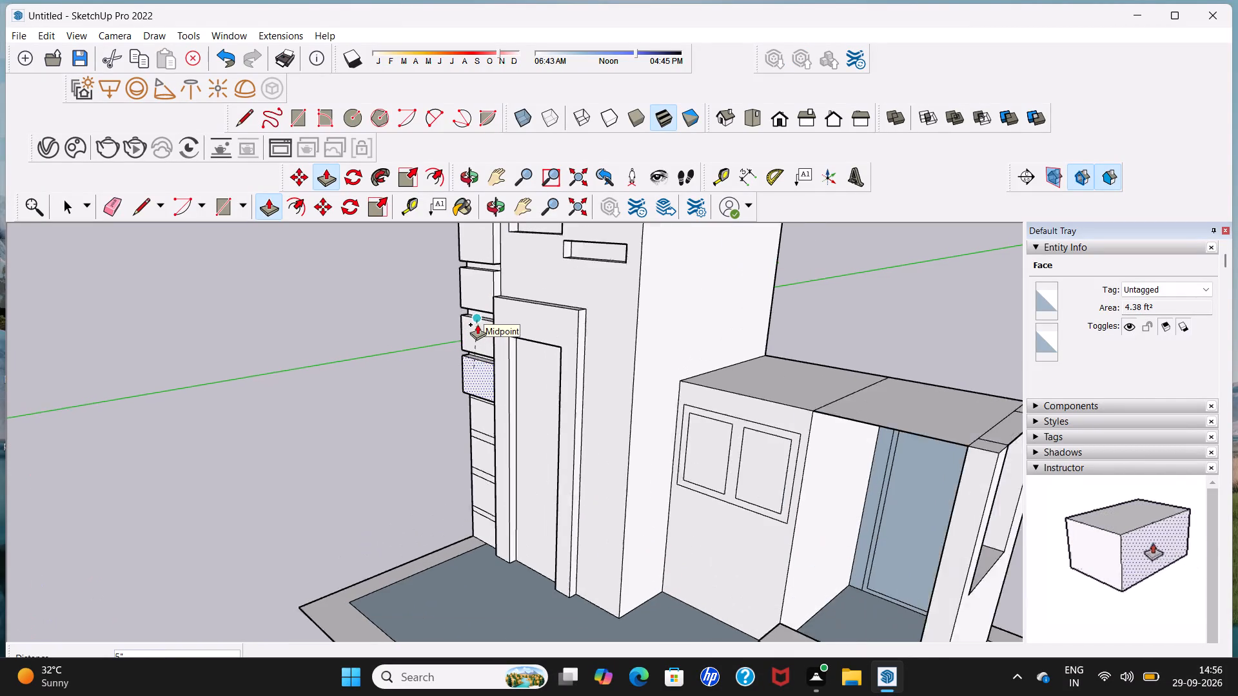
{"action": "scroll", "coordinate": [477, 324], "scroll_direction": "up", "scroll_amount": 1}
{"action": "left_click", "coordinate": [477, 324]}
{"action": "scroll", "coordinate": [482, 438], "scroll_direction": "up", "scroll_amount": 1}
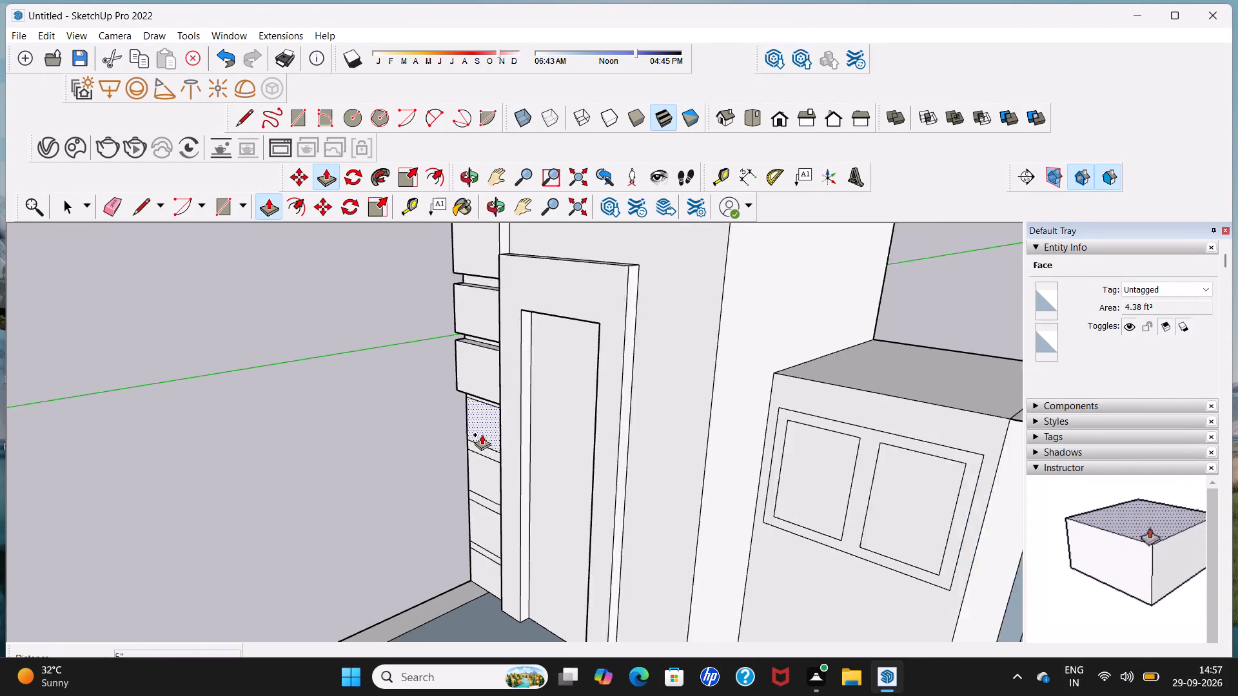
{"action": "scroll", "coordinate": [482, 434], "scroll_direction": "up", "scroll_amount": 2}
{"action": "left_click", "coordinate": [482, 427]}
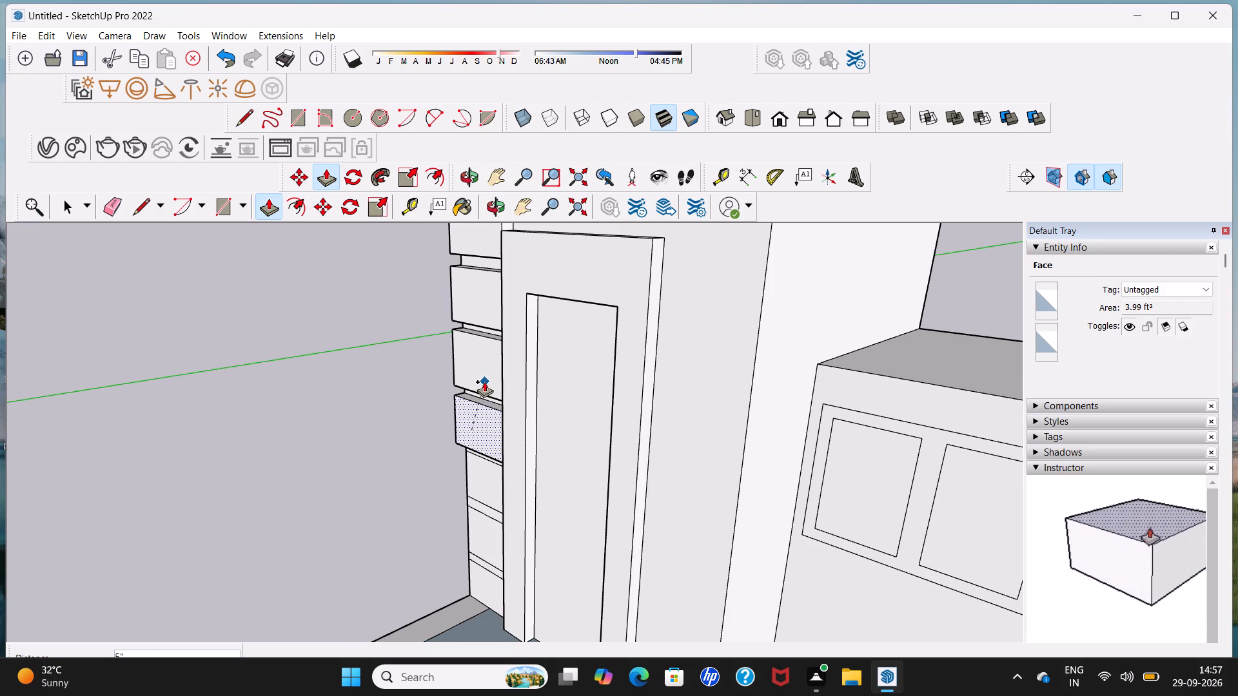
{"action": "left_click", "coordinate": [484, 382]}
{"action": "left_click", "coordinate": [484, 483]}
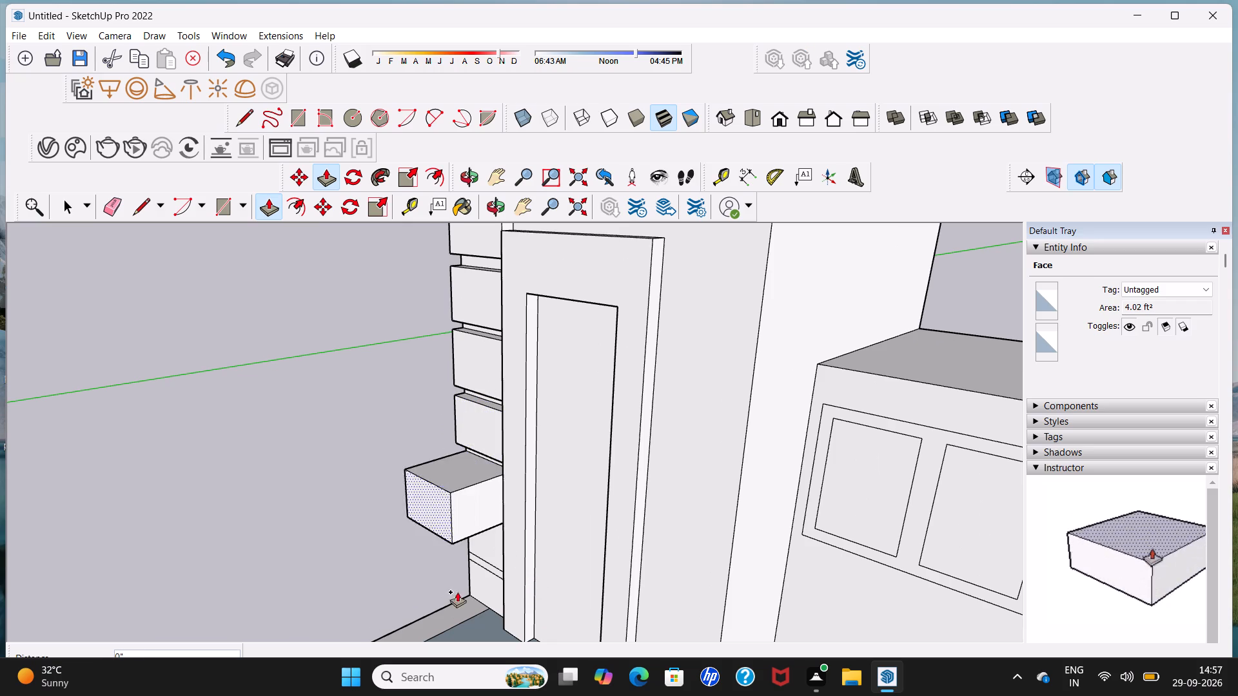
{"action": "left_click", "coordinate": [487, 421]}
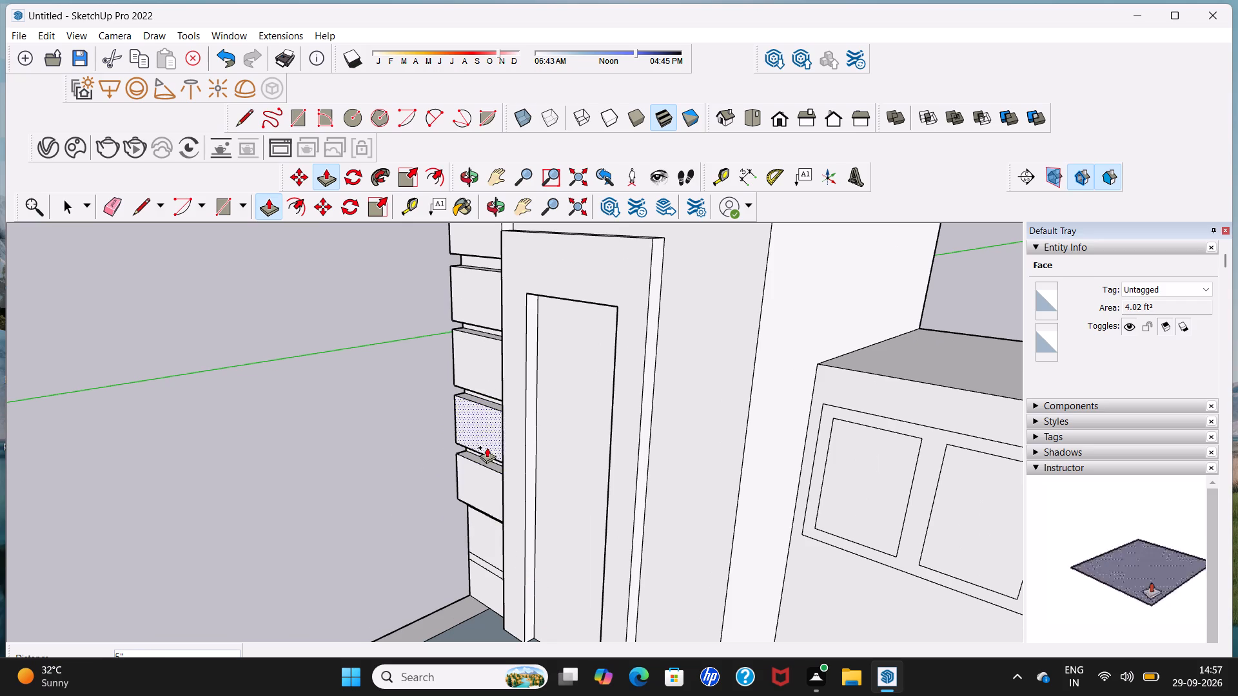
Pull the seventh and bottom segments of the narrow front strip outward 5" each, leaving the thin bands recessed.
{"action": "scroll", "coordinate": [156, 180], "scroll_direction": "down", "scroll_amount": 5}
{"action": "scroll", "coordinate": [13, 202], "scroll_direction": "down", "scroll_amount": 3}
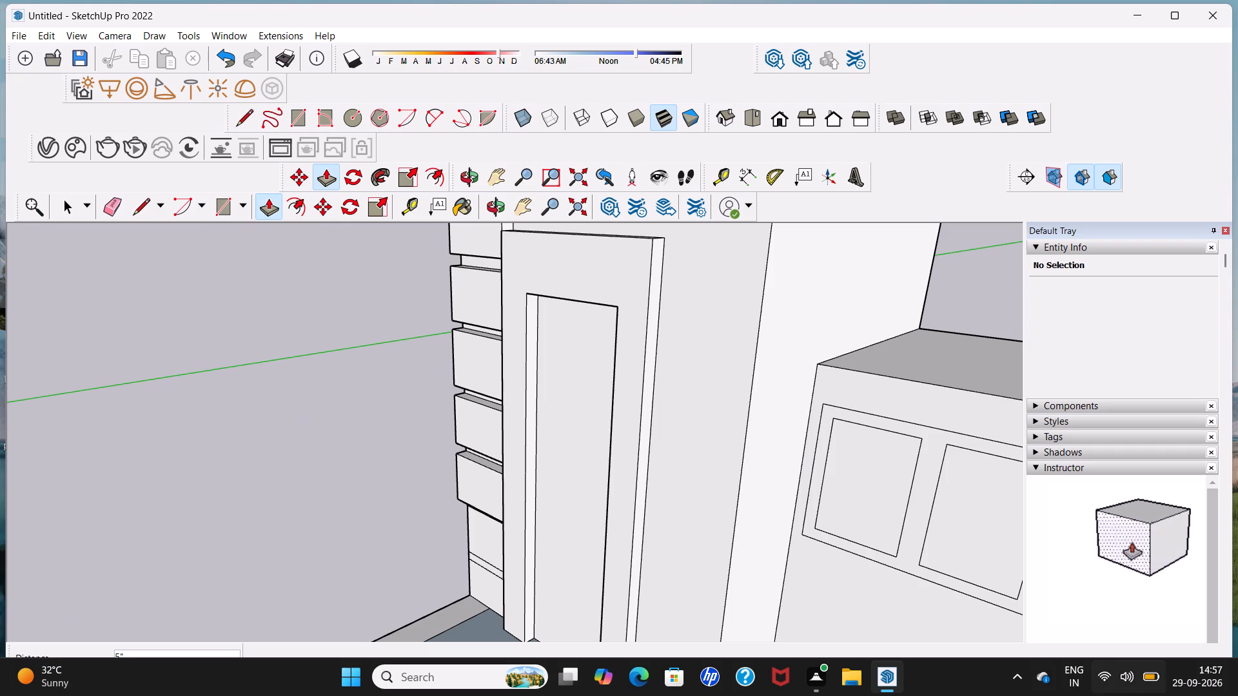
{"action": "scroll", "coordinate": [587, 530], "scroll_direction": "down", "scroll_amount": 5}
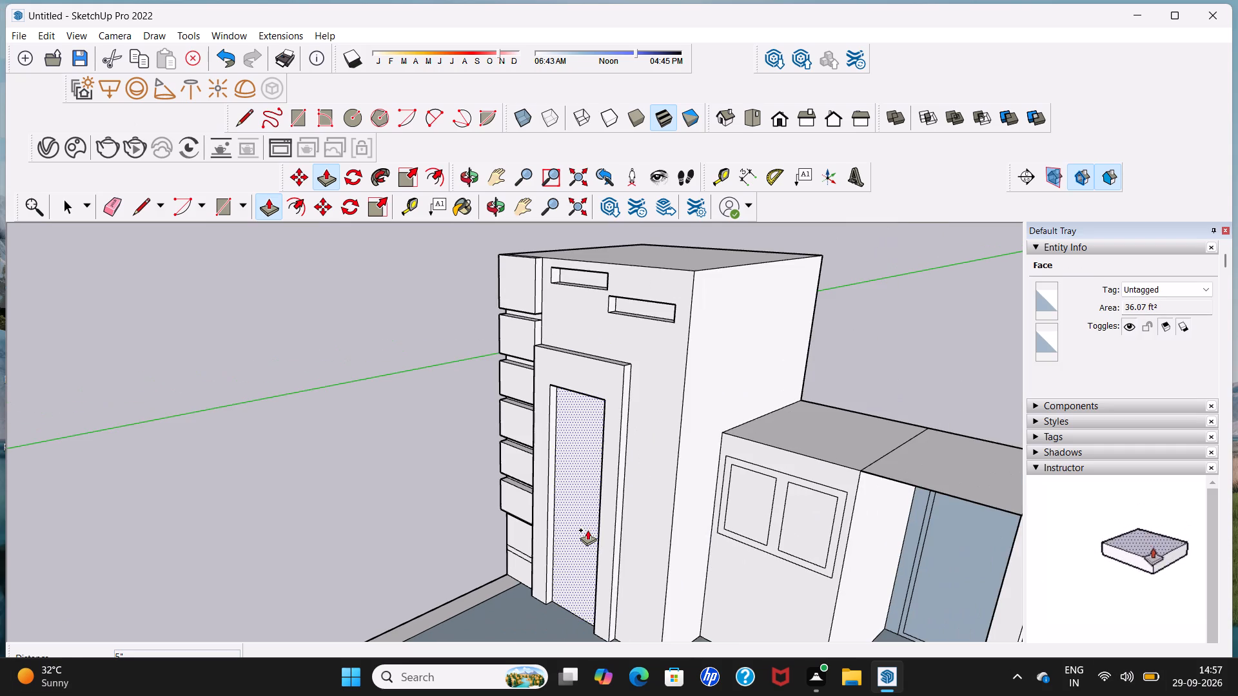
{"action": "middle_click_drag", "start_coordinate": [587, 530], "coordinate": [691, 320]}
{"action": "scroll", "coordinate": [603, 336], "scroll_direction": "up", "scroll_amount": 3}
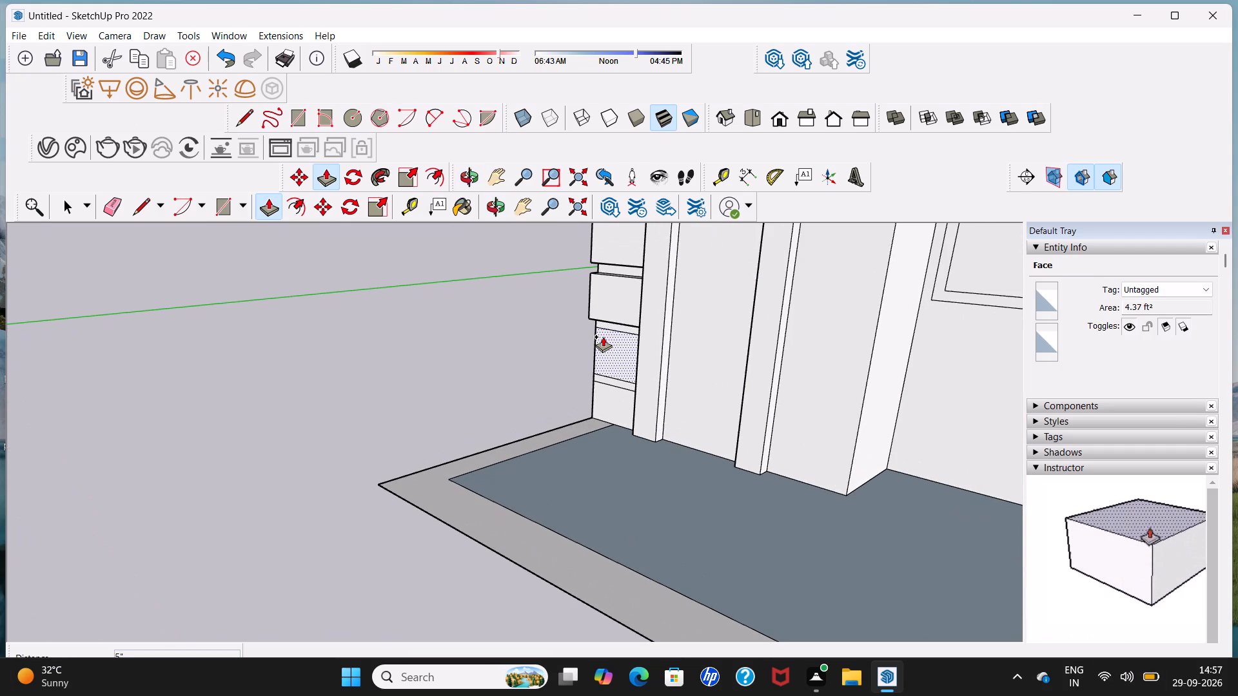
{"action": "left_click", "coordinate": [603, 336]}
{"action": "left_click", "coordinate": [598, 293]}
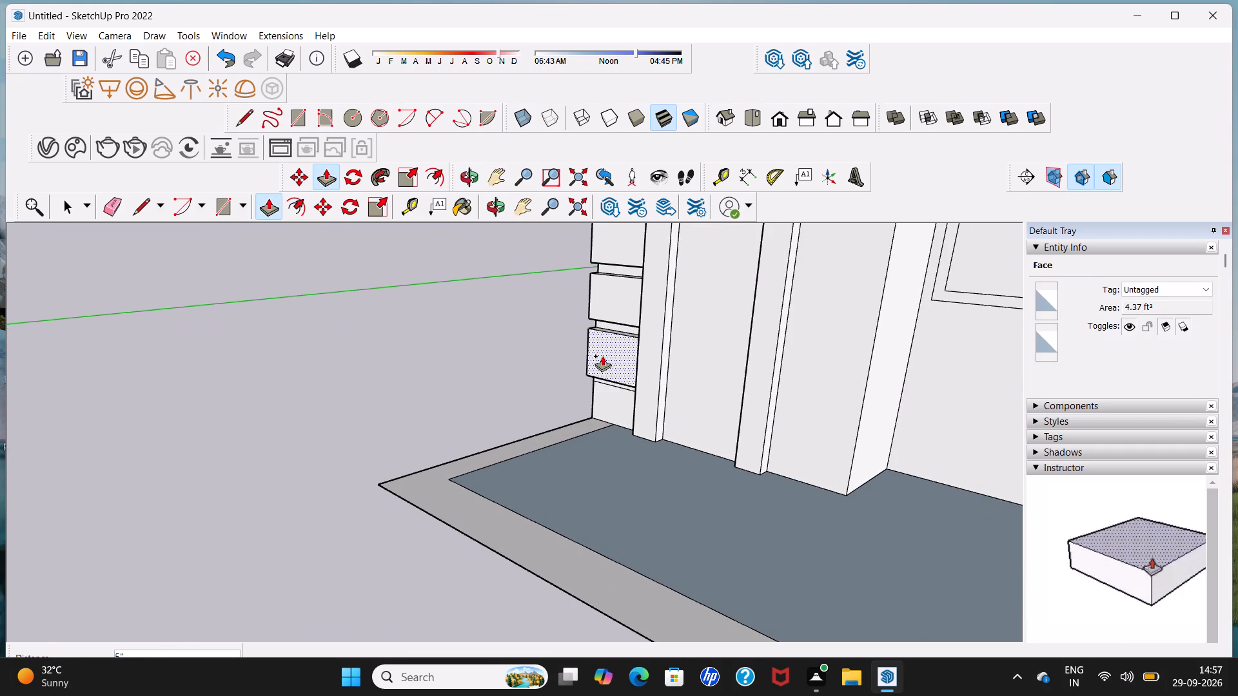
{"action": "left_click", "coordinate": [607, 397]}
{"action": "left_click", "coordinate": [593, 344]}
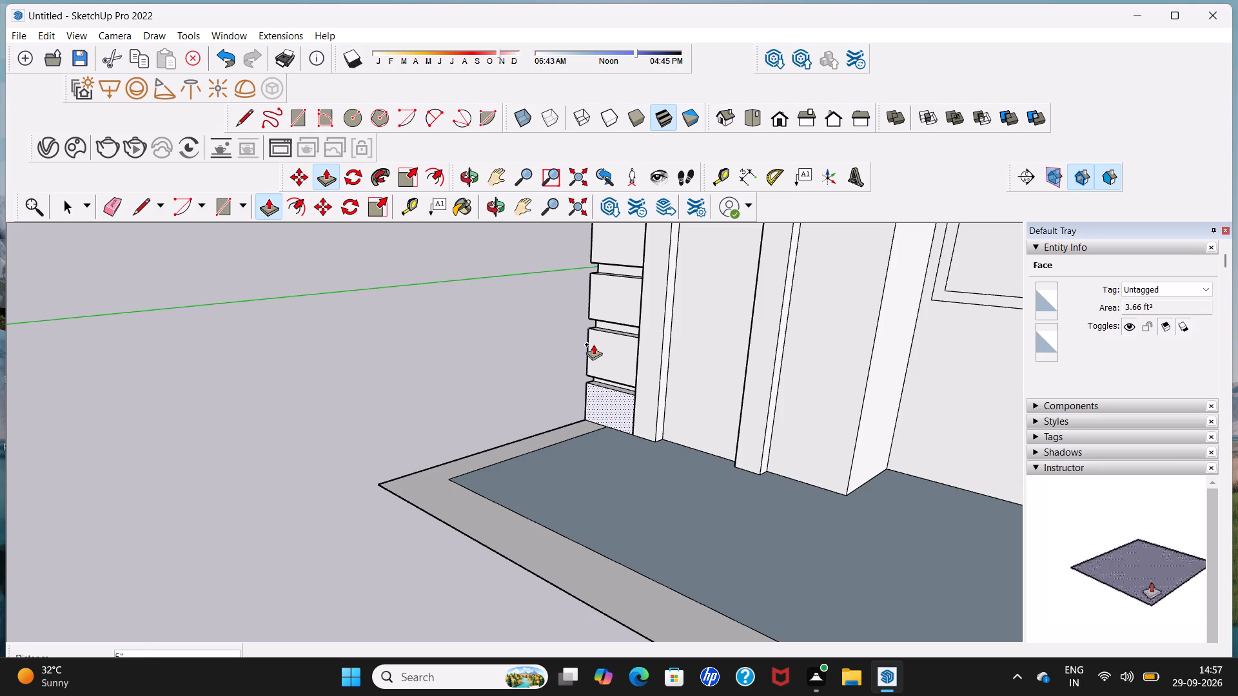
Examine the whole house from the front, the side and a low angle.
{"action": "scroll", "coordinate": [593, 344], "scroll_direction": "down", "scroll_amount": 16}
{"action": "middle_click_drag", "start_coordinate": [593, 344], "coordinate": [602, 345]}
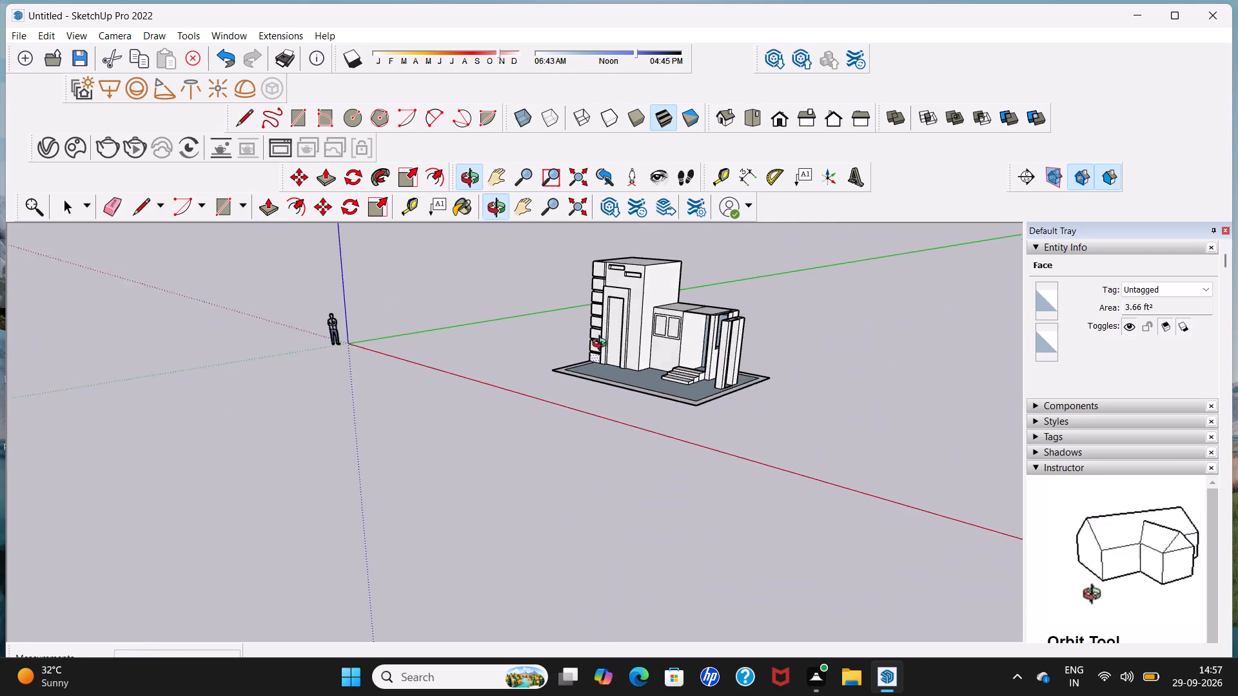
{"action": "middle_click_drag", "start_coordinate": [602, 345], "coordinate": [738, 334]}
{"action": "scroll", "coordinate": [680, 325], "scroll_direction": "up", "scroll_amount": 4}
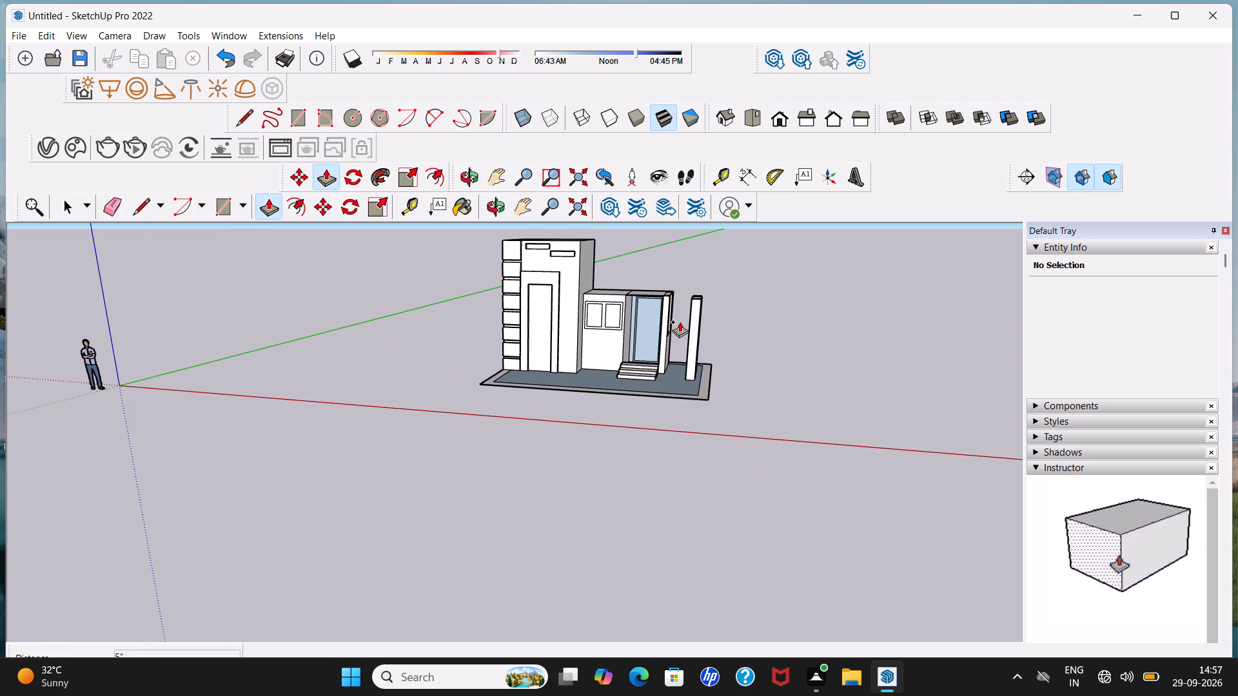
{"action": "middle_click_drag", "start_coordinate": [680, 322], "coordinate": [679, 302]}
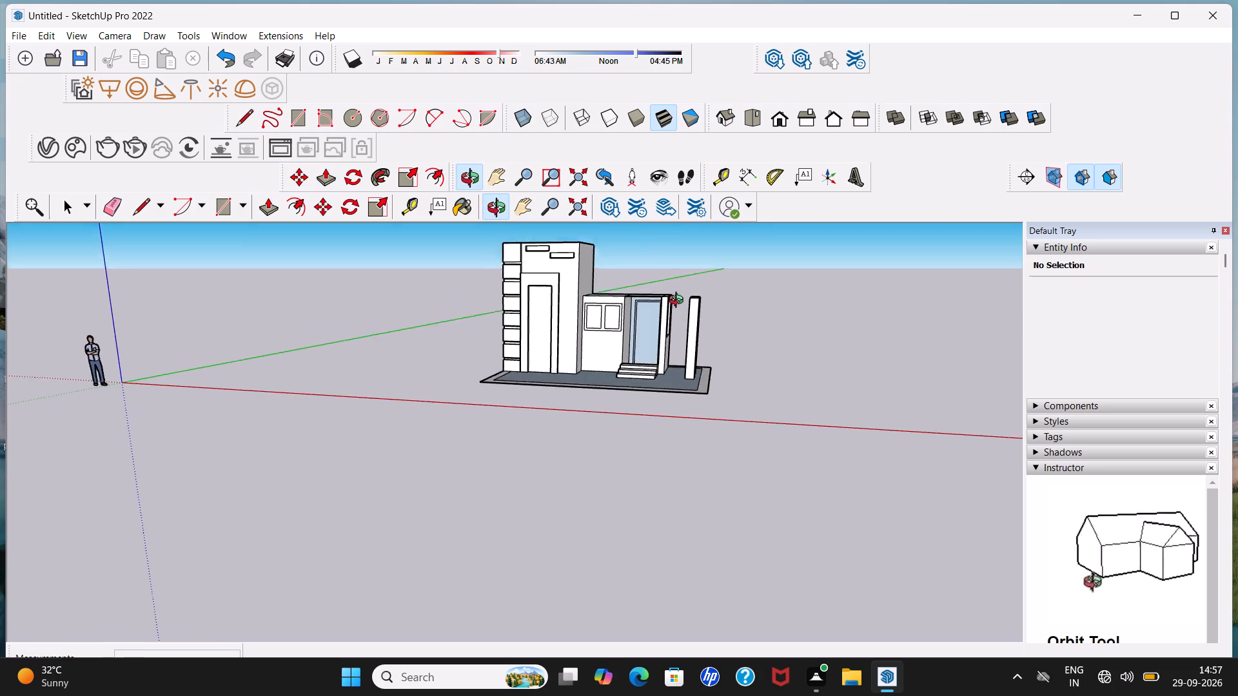
{"action": "middle_click_drag", "start_coordinate": [679, 302], "coordinate": [776, 256]}
{"action": "scroll", "coordinate": [776, 256], "scroll_direction": "down", "scroll_amount": 1}
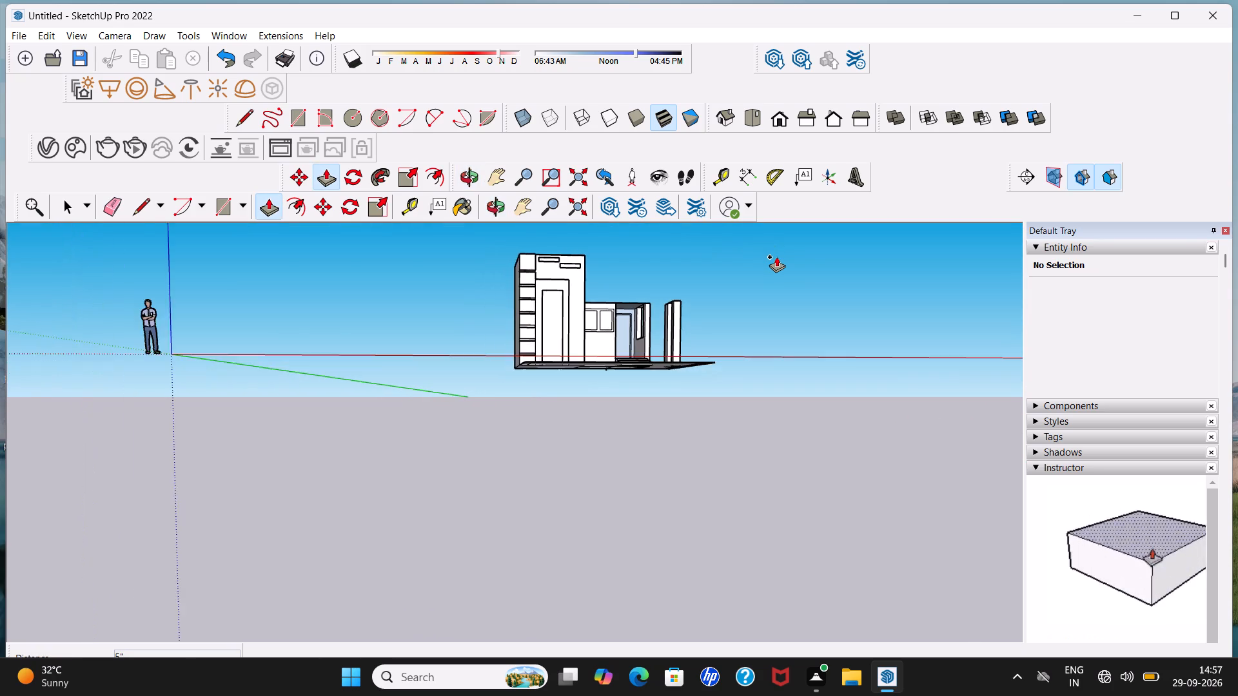
{"action": "scroll", "coordinate": [776, 256], "scroll_direction": "down", "scroll_amount": 5}
{"action": "middle_click_drag", "start_coordinate": [708, 278], "coordinate": [666, 406]}
Raise the roof faces over the windowed room and the porch 6' 8 13/16", level with the tall block's top.
{"action": "scroll", "coordinate": [677, 271], "scroll_direction": "up", "scroll_amount": 2}
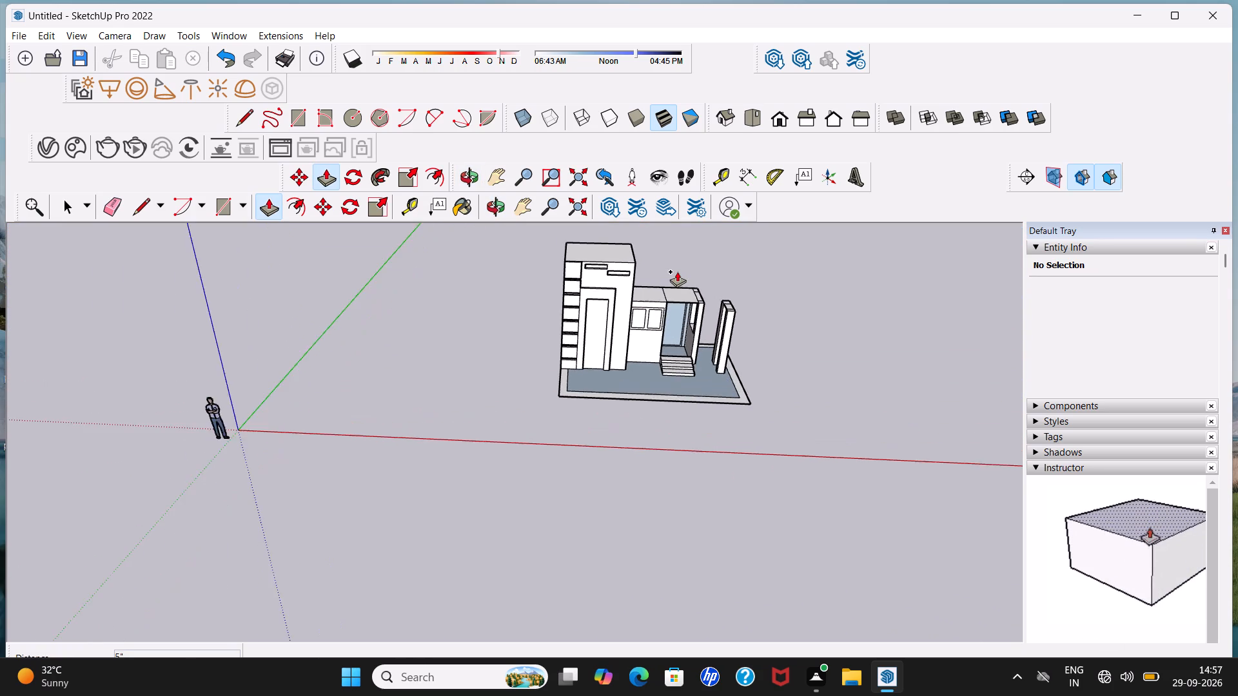
{"action": "scroll", "coordinate": [677, 271], "scroll_direction": "up", "scroll_amount": 3}
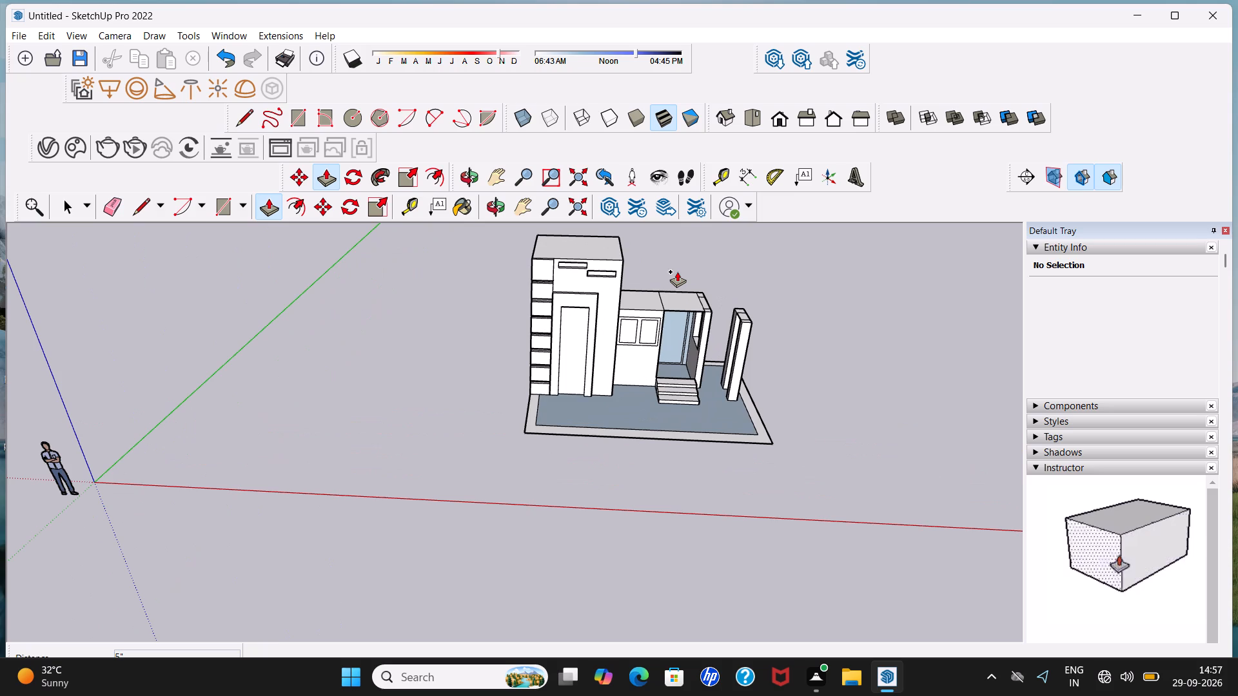
{"action": "scroll", "coordinate": [677, 271], "scroll_direction": "up", "scroll_amount": 9}
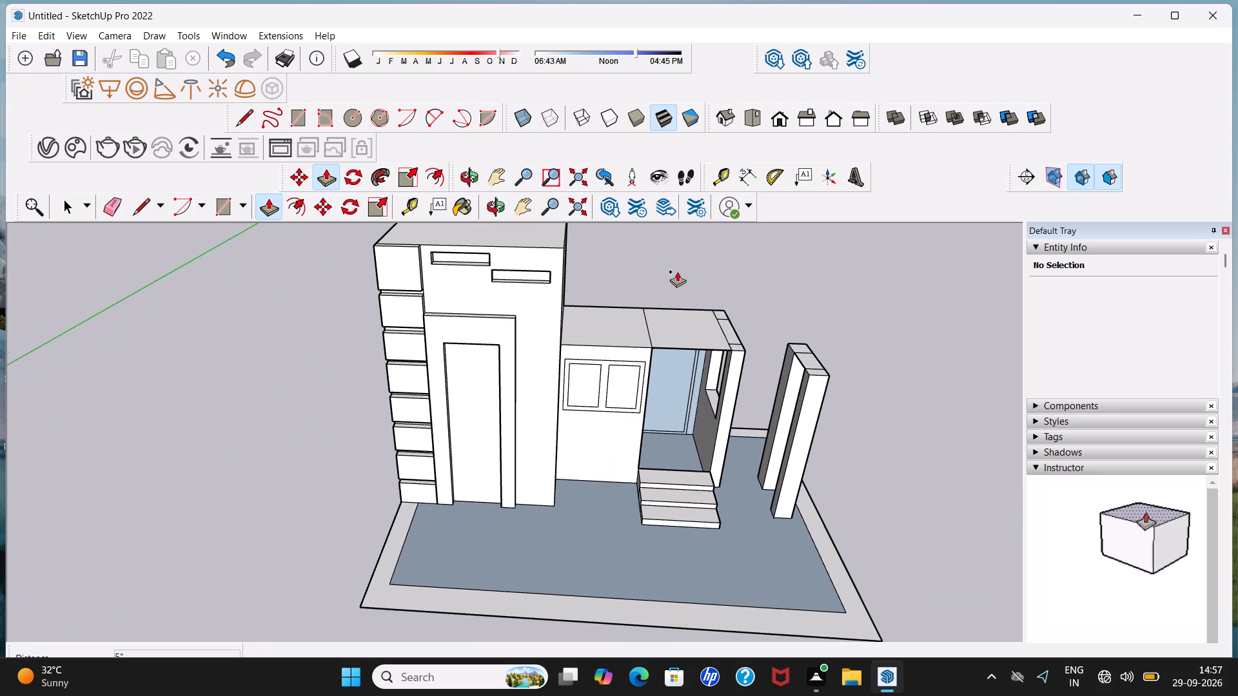
{"action": "scroll", "coordinate": [677, 271], "scroll_direction": "up", "scroll_amount": 1}
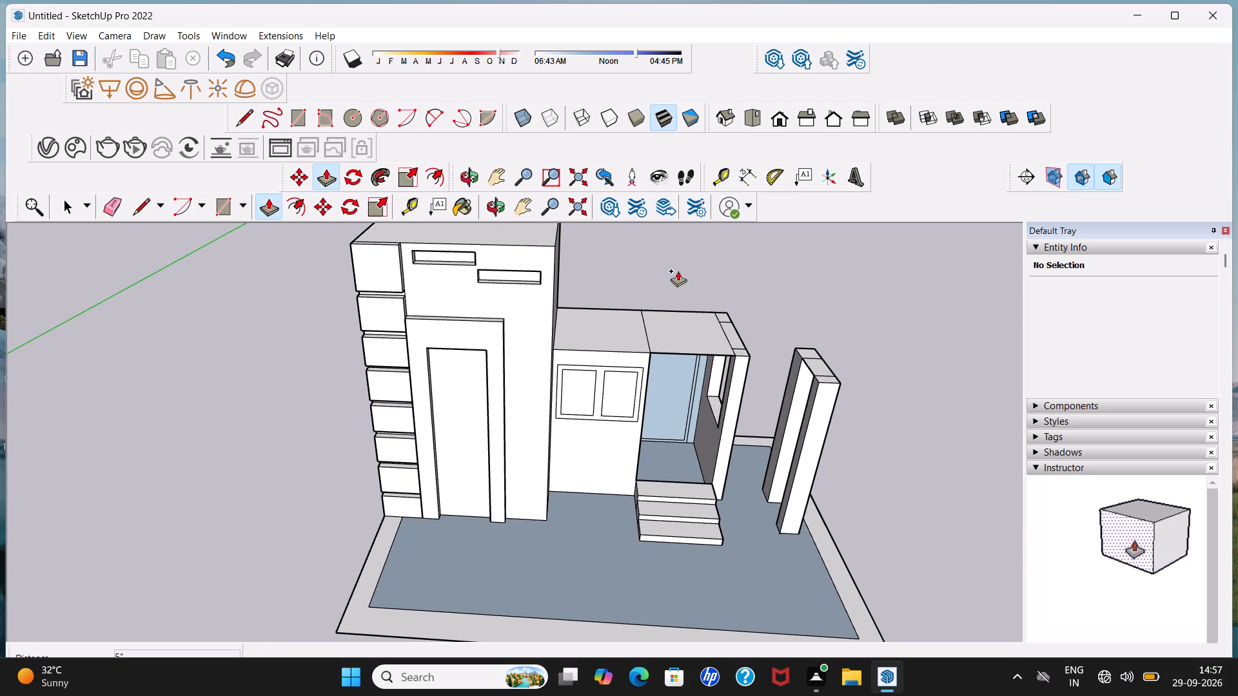
{"action": "left_click", "coordinate": [612, 320]}
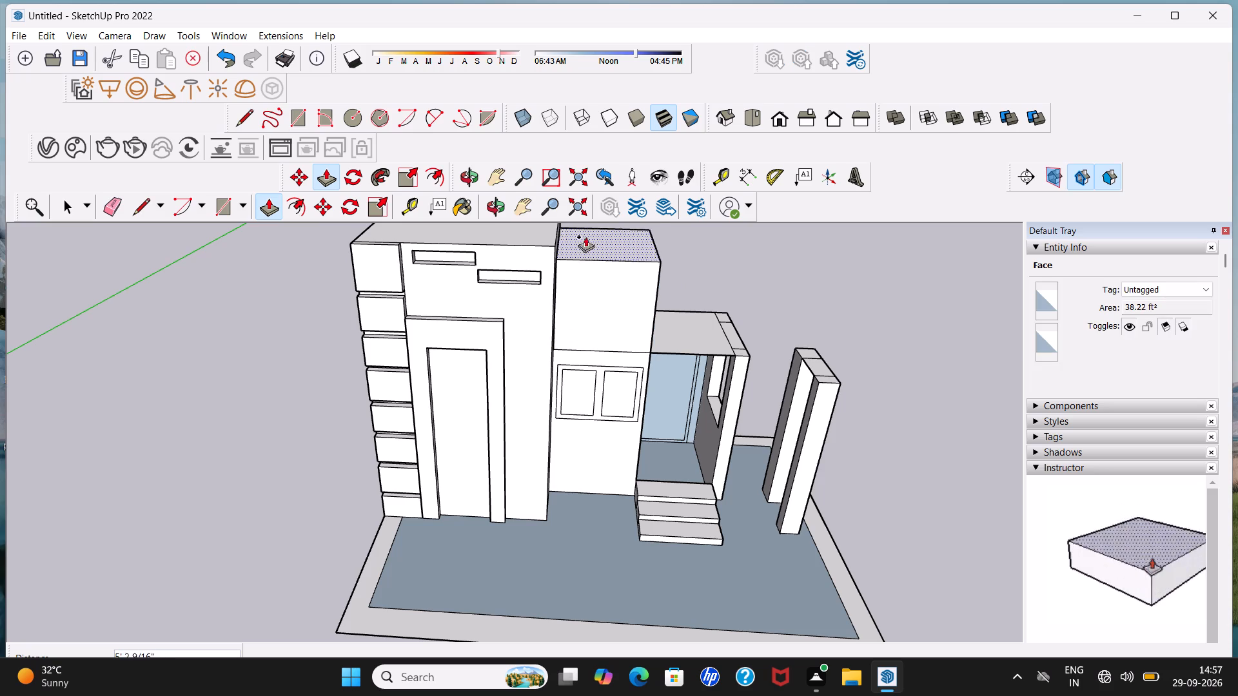
{"action": "left_click", "coordinate": [547, 241]}
{"action": "left_click", "coordinate": [692, 331]}
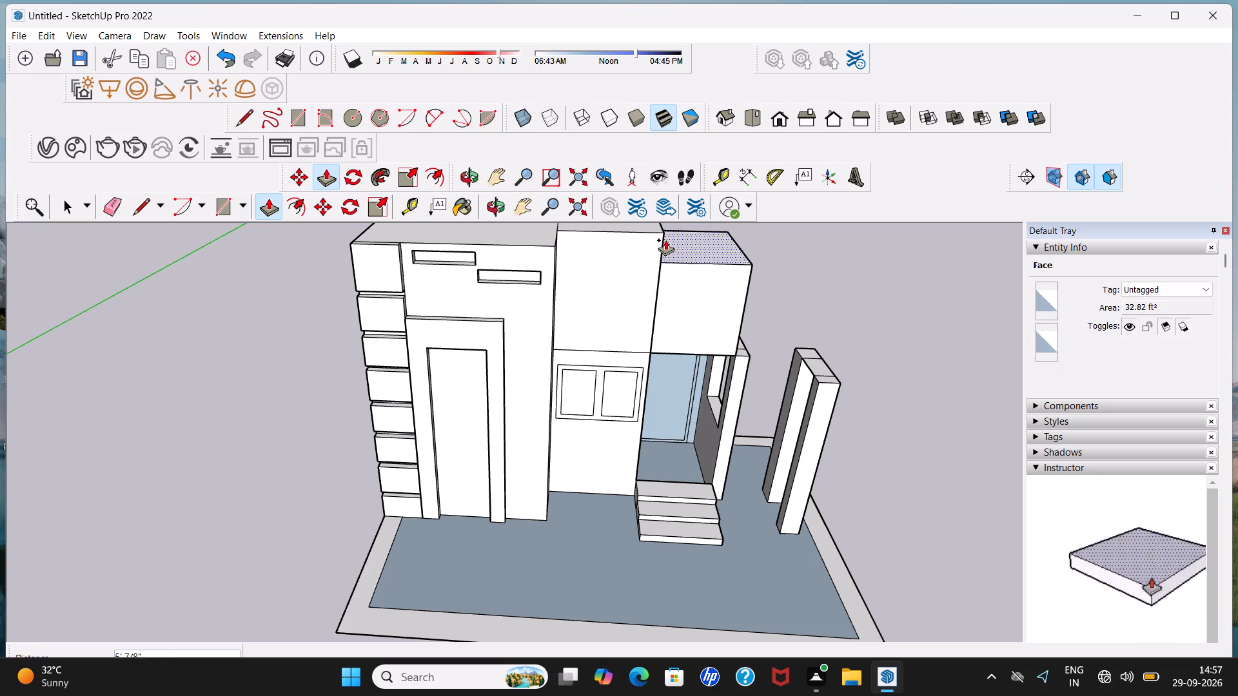
{"action": "left_click", "coordinate": [649, 232]}
Raise the small top face at the porch side wall's front corner 6' 8 13/16" to the upper roof level.
{"action": "scroll", "coordinate": [649, 232], "scroll_direction": "down", "scroll_amount": 6}
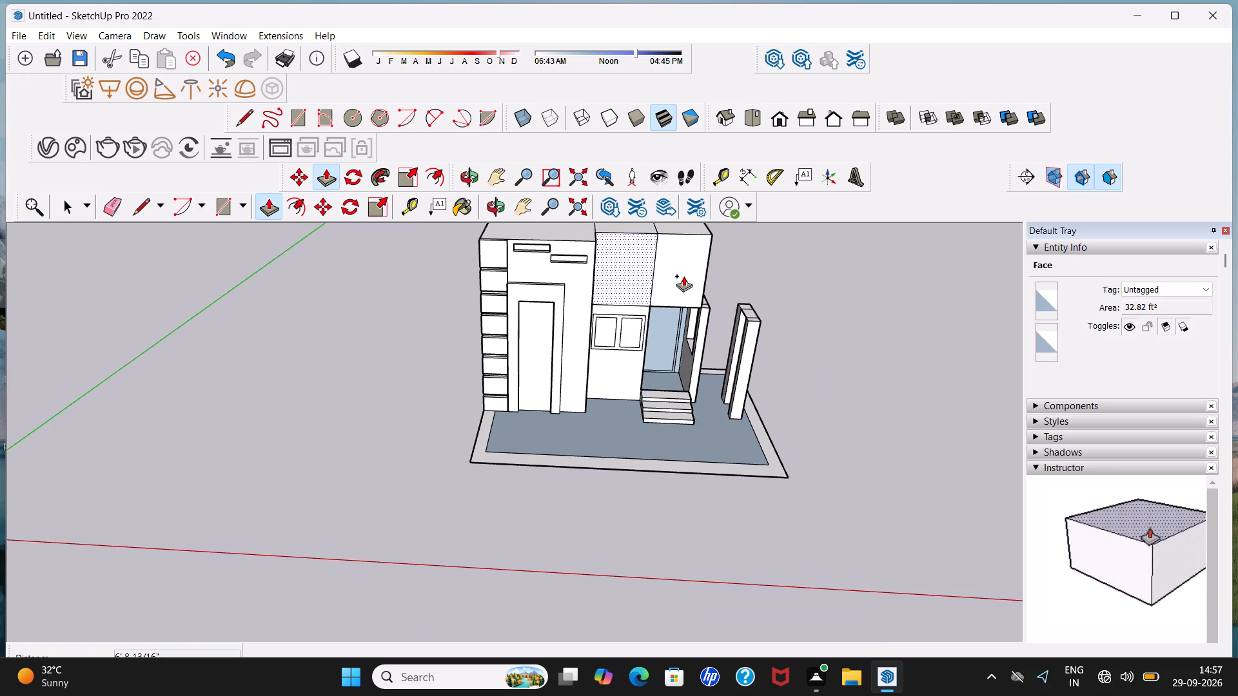
{"action": "middle_click_drag", "start_coordinate": [700, 287], "coordinate": [670, 355], "text": "shift"}
{"action": "scroll", "coordinate": [686, 345], "scroll_direction": "up", "scroll_amount": 4}
{"action": "middle_click_drag", "start_coordinate": [686, 345], "coordinate": [570, 331]}
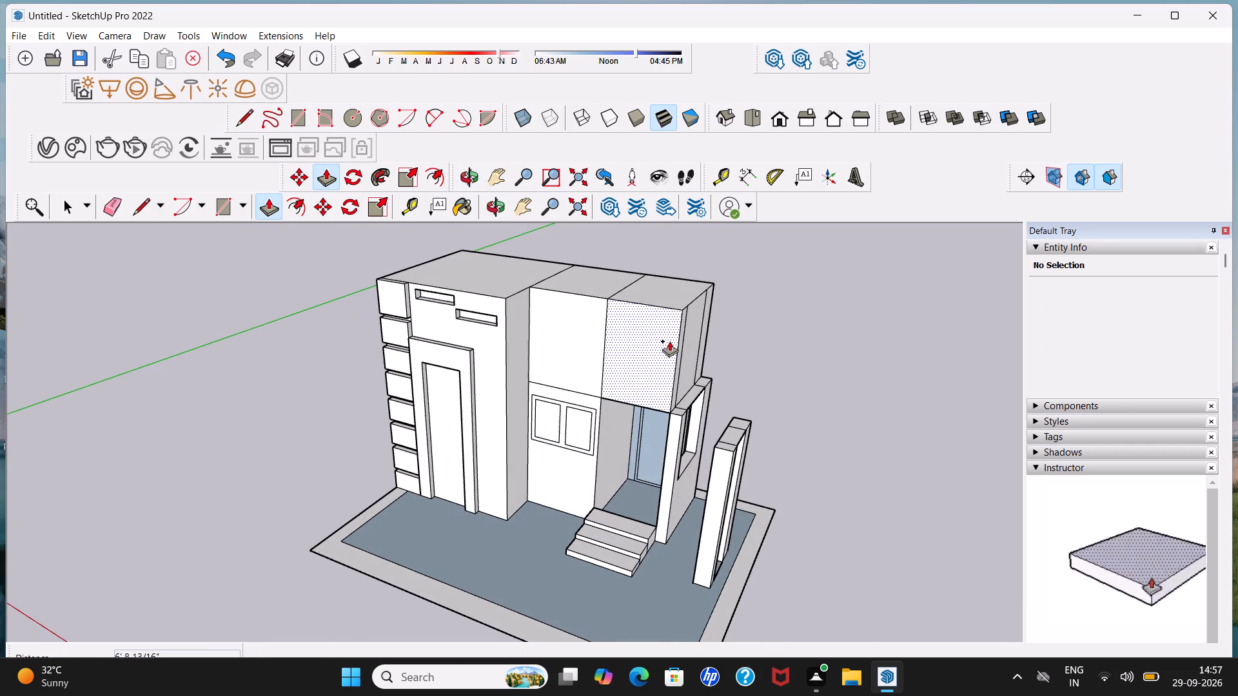
{"action": "scroll", "coordinate": [677, 343], "scroll_direction": "up", "scroll_amount": 3}
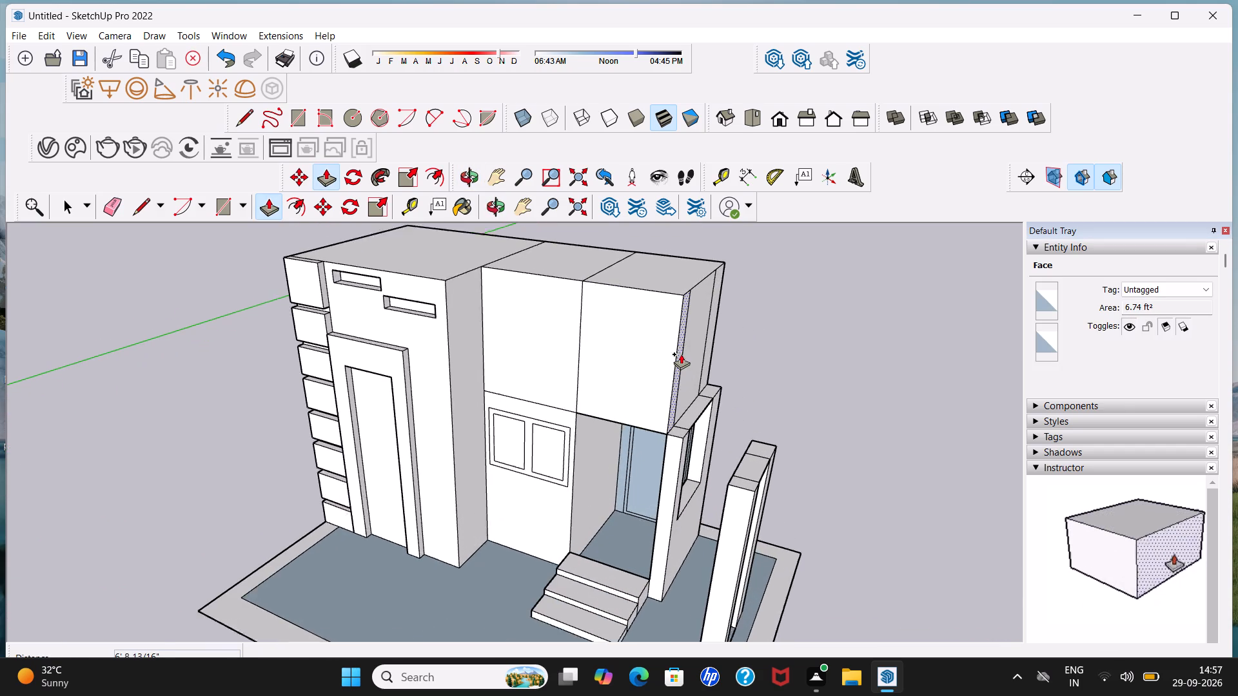
{"action": "scroll", "coordinate": [681, 354], "scroll_direction": "up", "scroll_amount": 1}
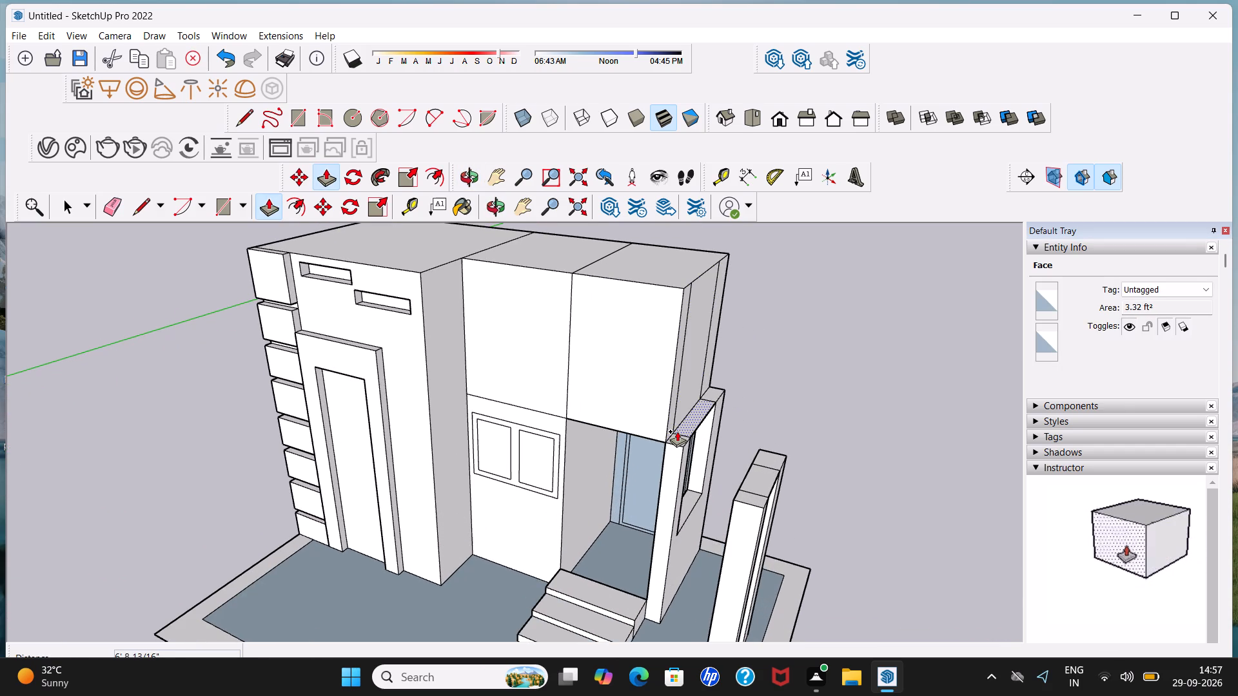
{"action": "scroll", "coordinate": [675, 429], "scroll_direction": "up", "scroll_amount": 4}
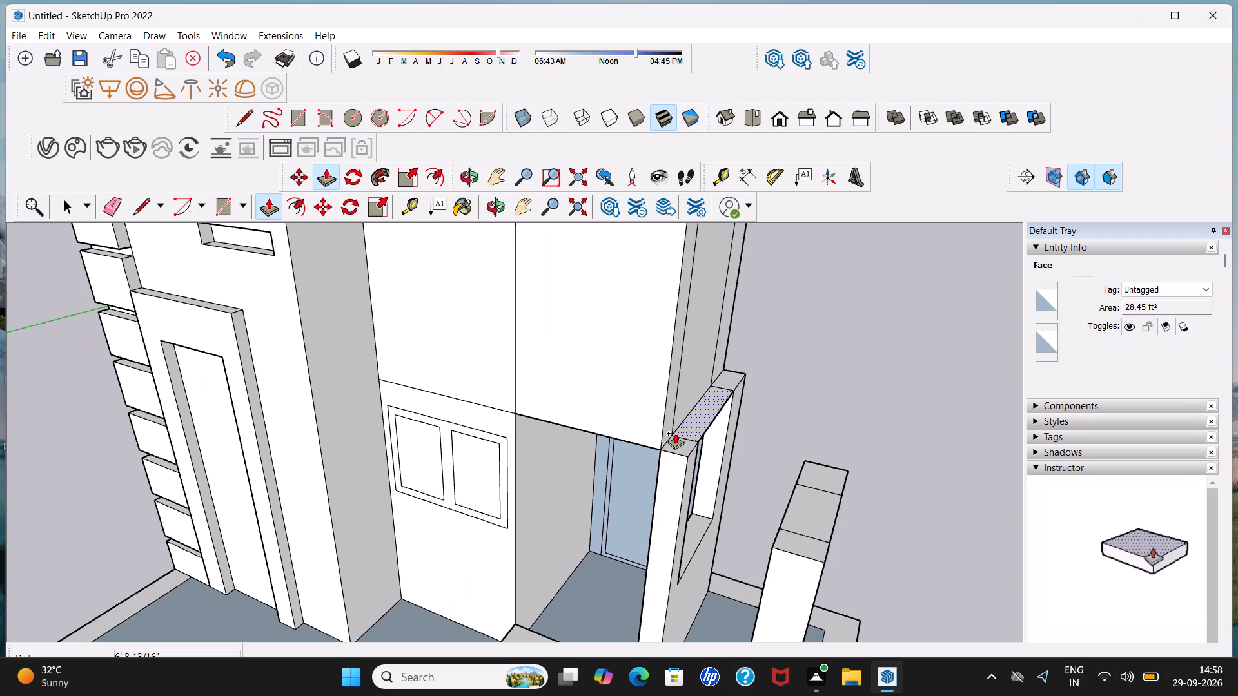
{"action": "left_click", "coordinate": [676, 441]}
{"action": "scroll", "coordinate": [673, 358], "scroll_direction": "down", "scroll_amount": 6}
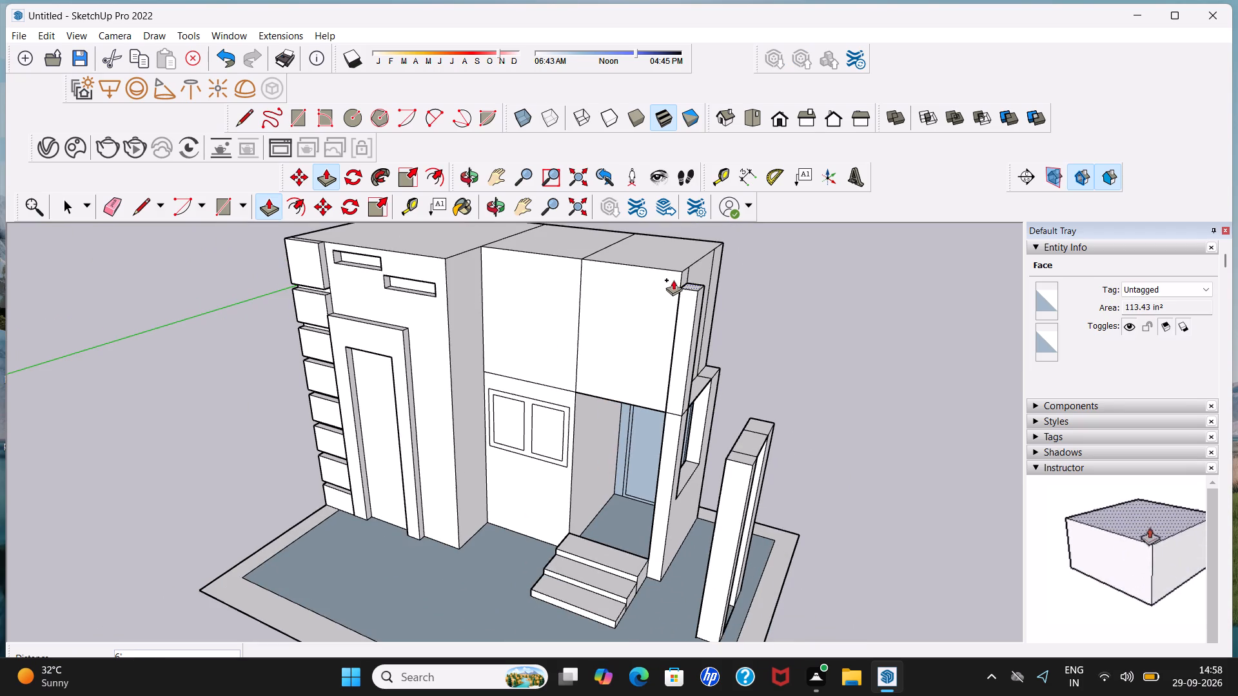
{"action": "left_click", "coordinate": [673, 267]}
Raise the narrow top face above the side wall's window opening 6' 8 13/16" to the upper roof level.
{"action": "middle_click_drag", "start_coordinate": [677, 341], "coordinate": [519, 336]}
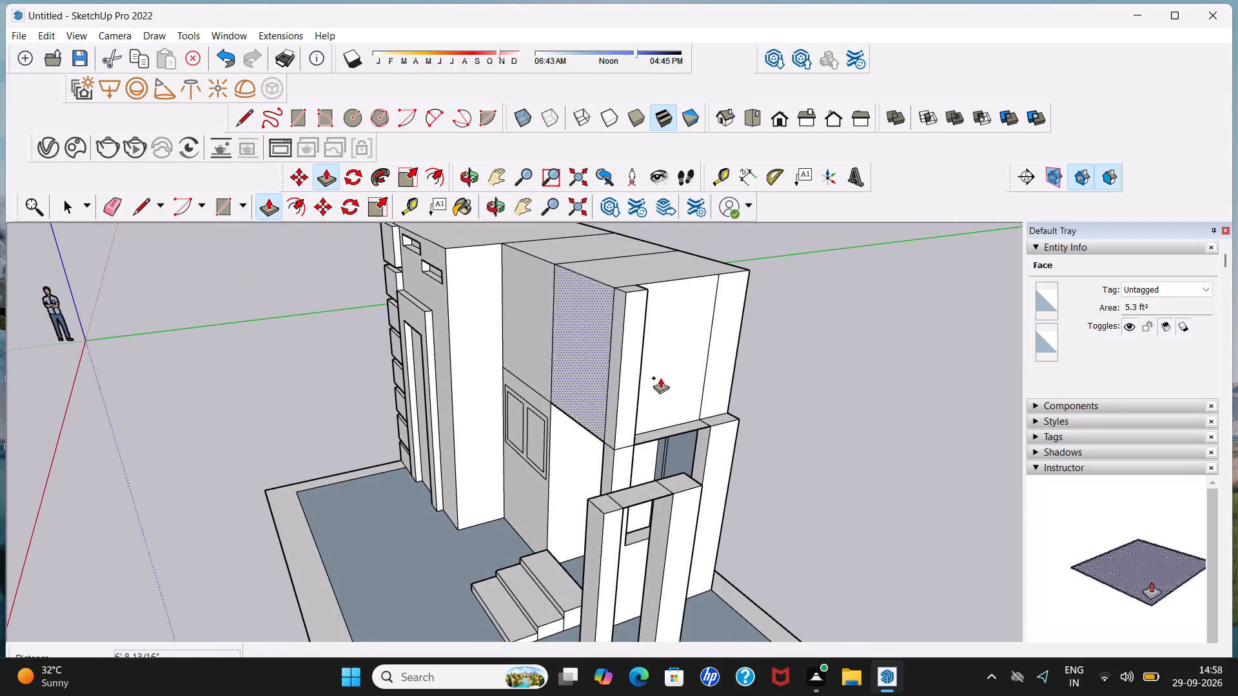
{"action": "scroll", "coordinate": [697, 420], "scroll_direction": "up", "scroll_amount": 7}
{"action": "left_click", "coordinate": [696, 425]}
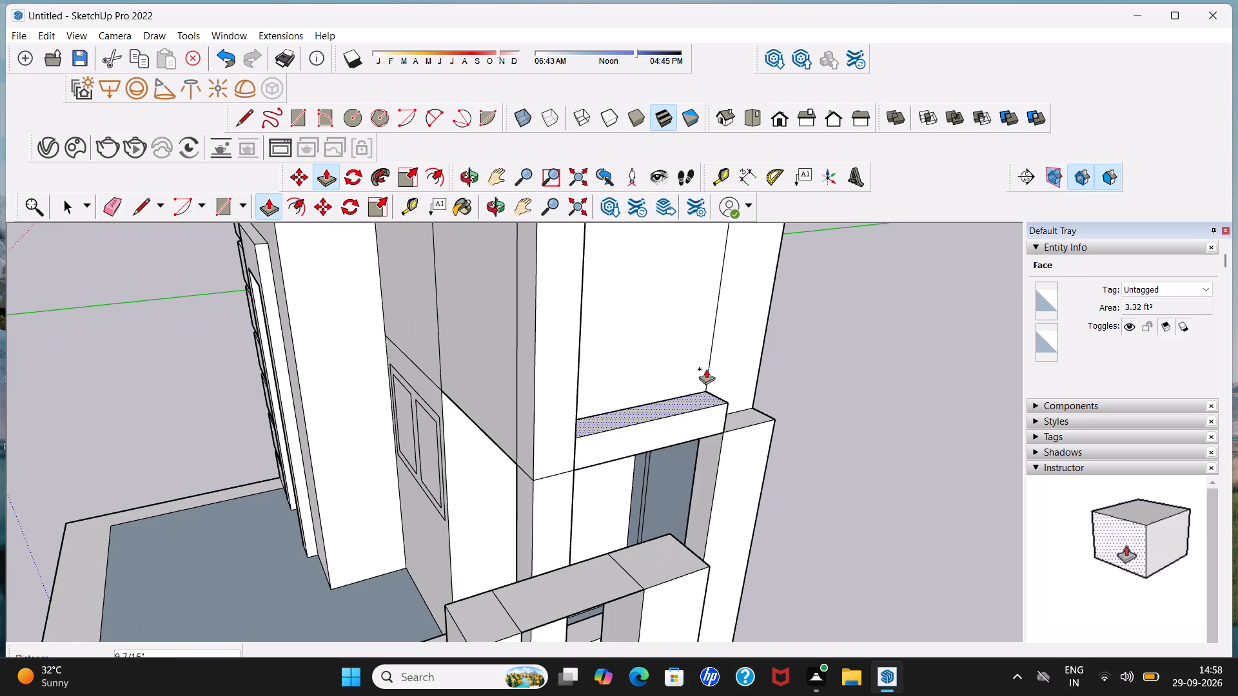
{"action": "scroll", "coordinate": [698, 330], "scroll_direction": "down", "scroll_amount": 7}
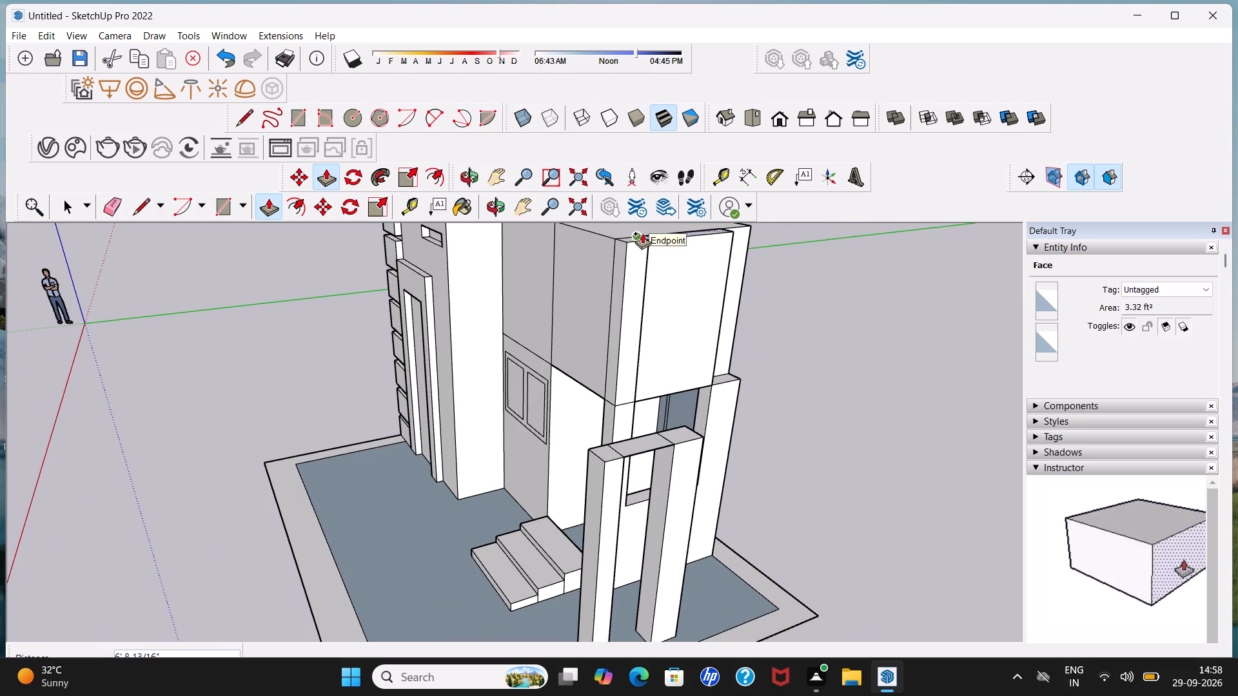
{"action": "left_click", "coordinate": [642, 233]}
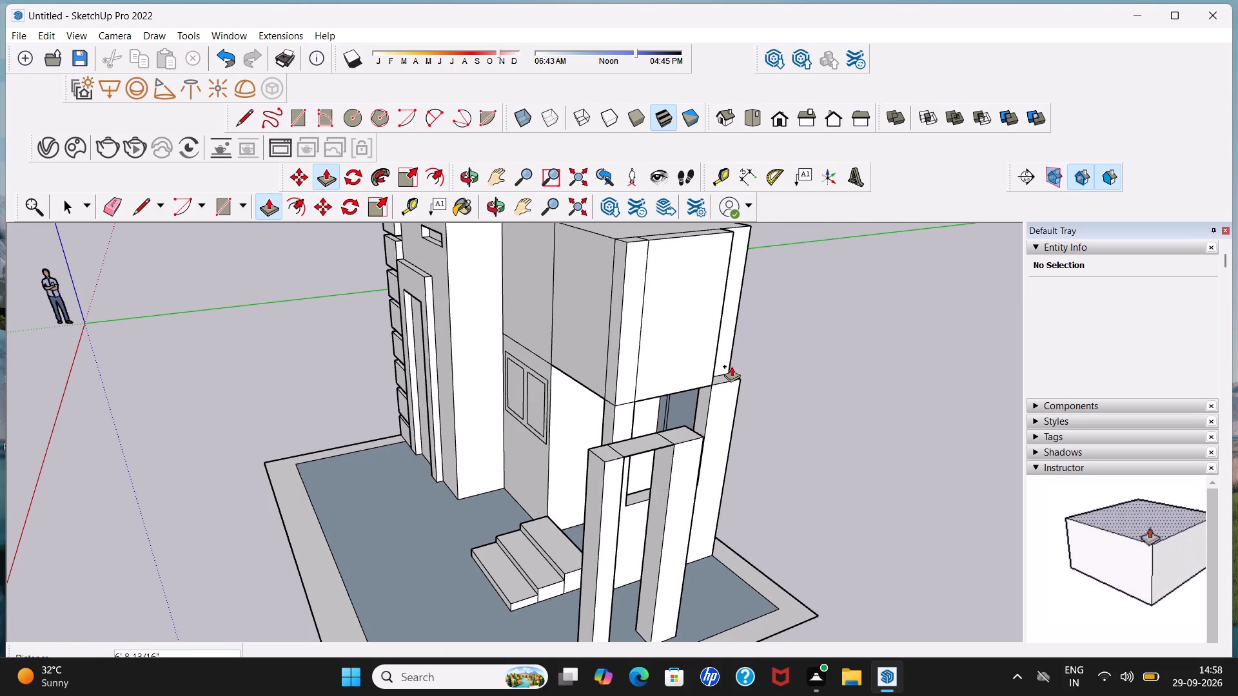
Pull the upper storey's recessed rear side face outward about 9 7/16", flush with the raised side wall.
{"action": "left_click", "coordinate": [728, 371]}
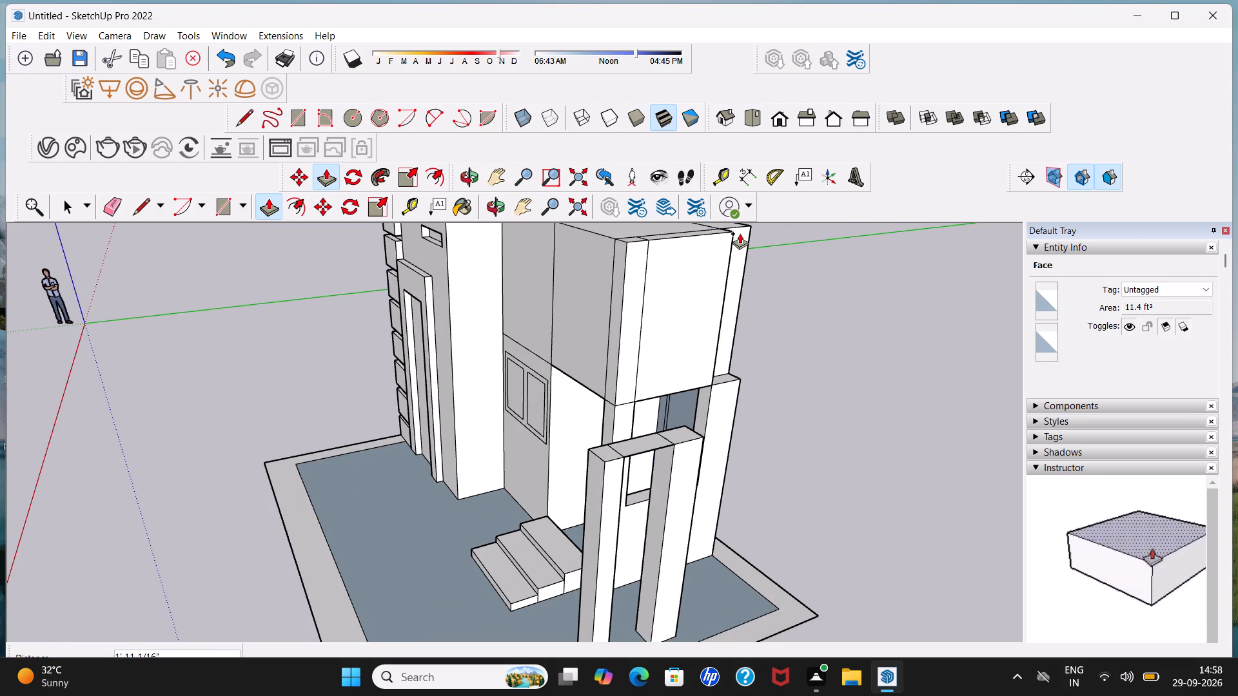
{"action": "middle_click_drag", "start_coordinate": [757, 252], "coordinate": [602, 351]}
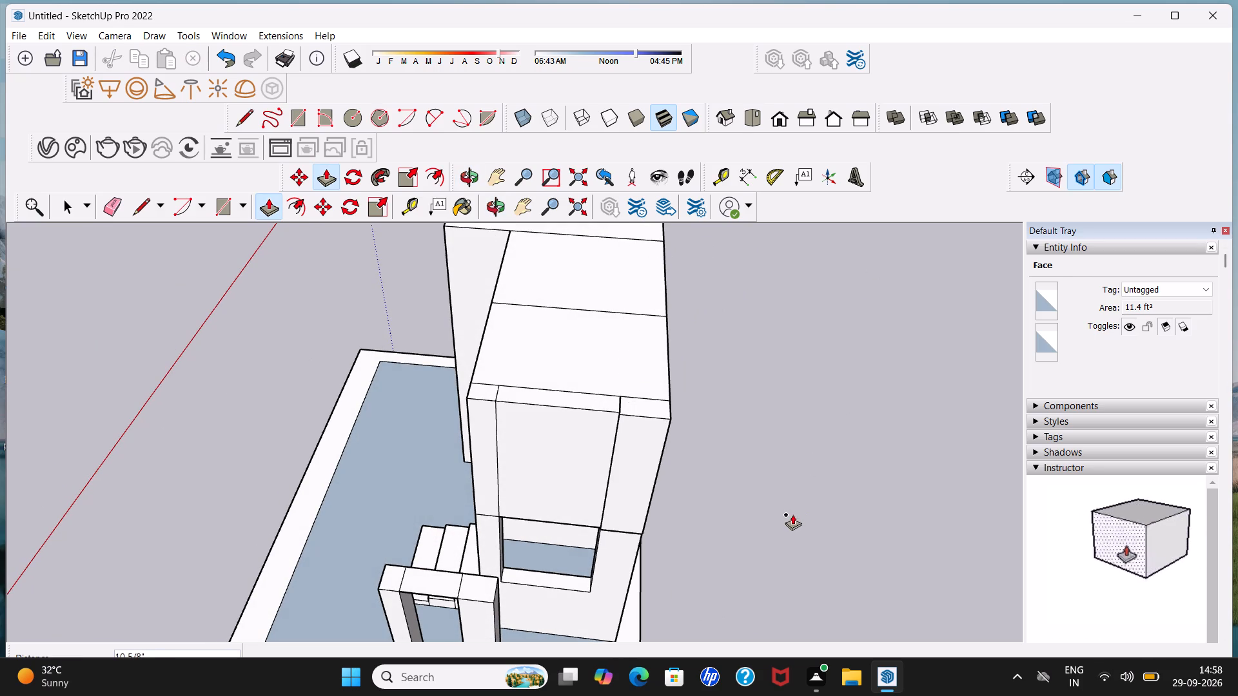
{"action": "left_click", "coordinate": [604, 409]}
{"action": "key", "text": "space"}
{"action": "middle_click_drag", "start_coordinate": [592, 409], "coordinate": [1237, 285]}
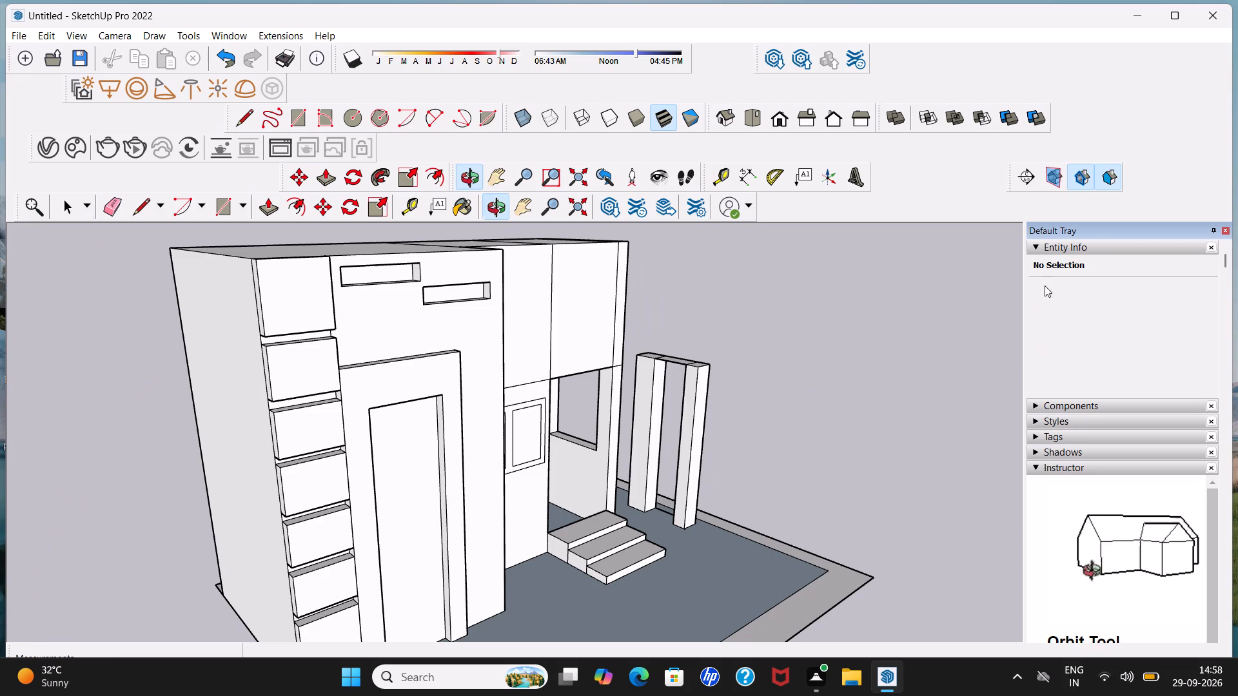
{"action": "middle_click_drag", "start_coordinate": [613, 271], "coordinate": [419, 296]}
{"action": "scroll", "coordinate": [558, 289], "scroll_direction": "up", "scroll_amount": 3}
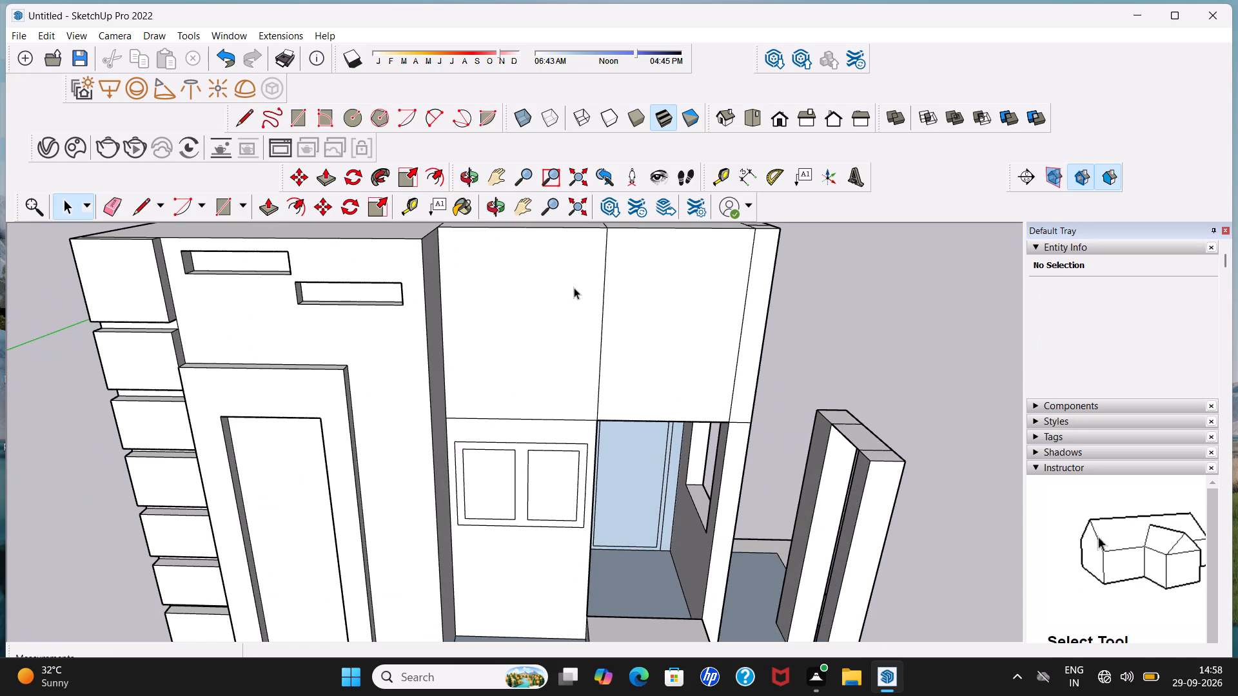
Delete the seam edges between the windowed room and porch sections on the upper storey's front face and roof.
{"action": "left_click", "coordinate": [603, 291]}
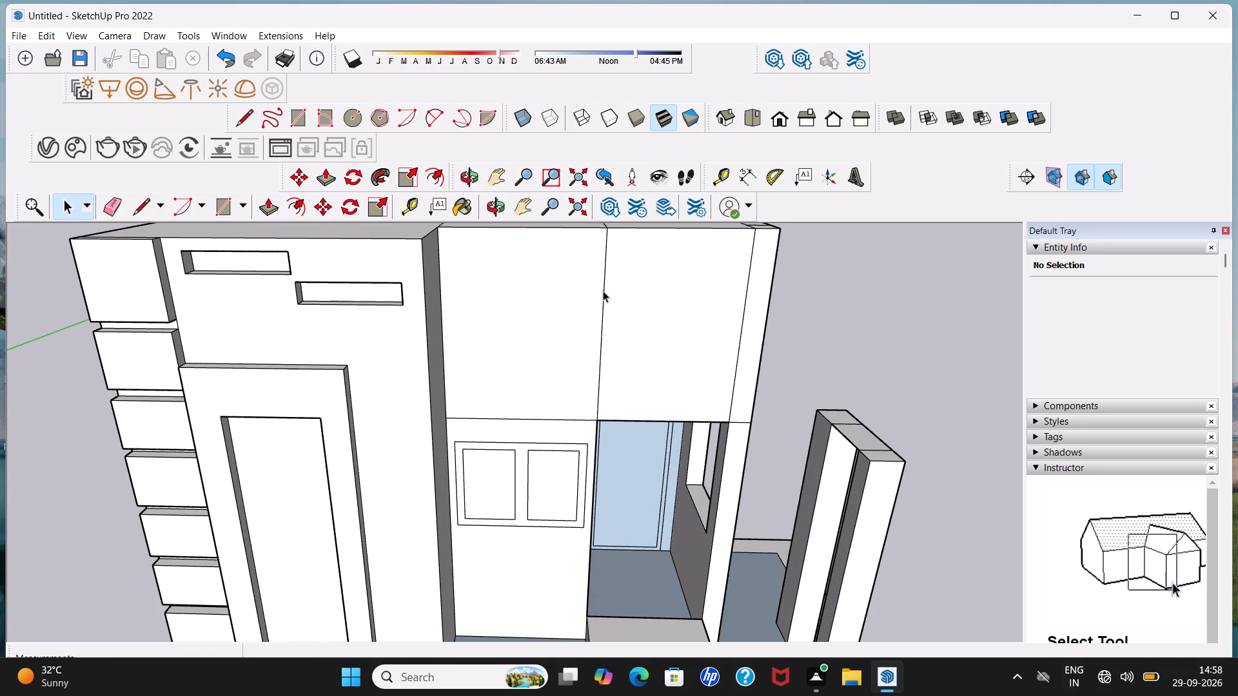
{"action": "key", "text": "Delete"}
{"action": "middle_click_drag", "start_coordinate": [603, 291], "coordinate": [592, 290]}
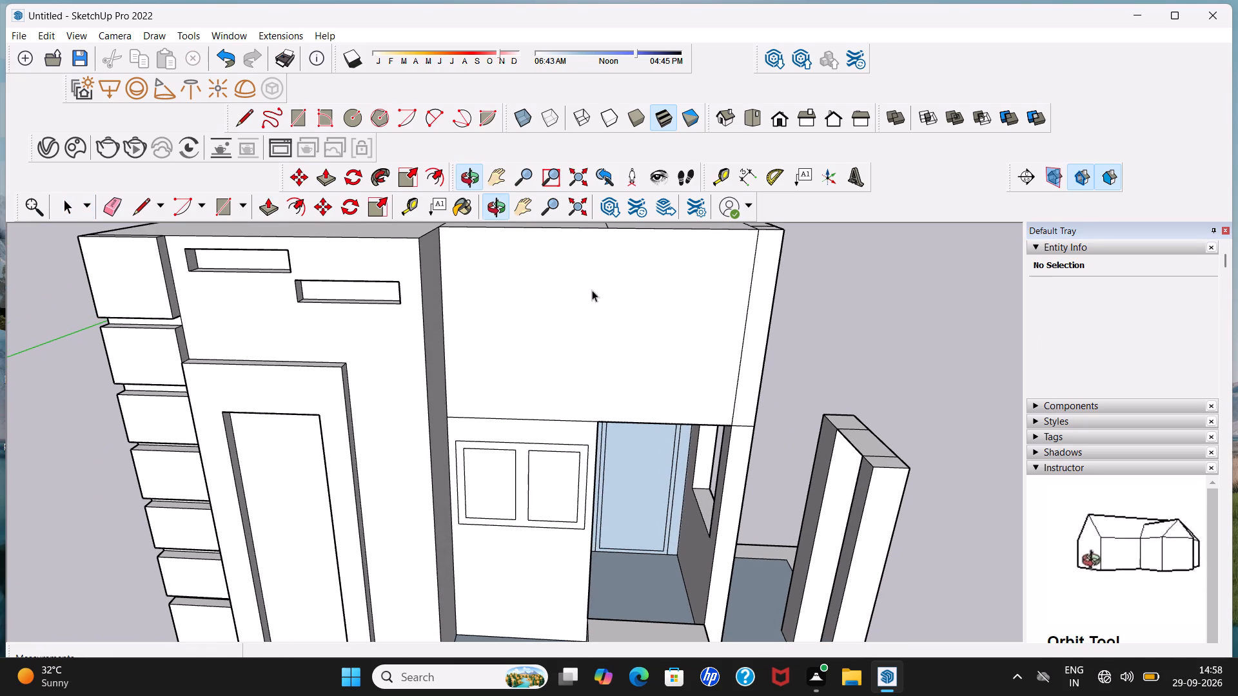
{"action": "middle_click_drag", "start_coordinate": [1008, 262], "coordinate": [827, 287]}
{"action": "scroll", "coordinate": [819, 268], "scroll_direction": "down", "scroll_amount": 6}
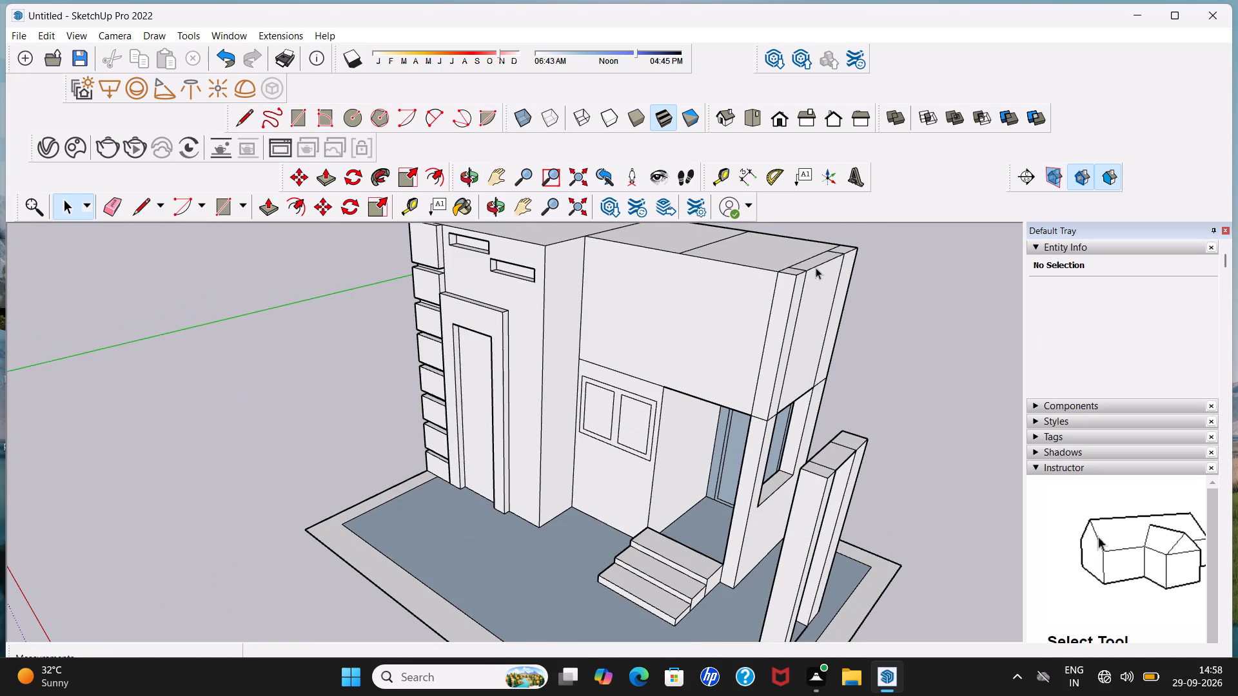
{"action": "middle_click_drag", "start_coordinate": [815, 266], "coordinate": [816, 229]}
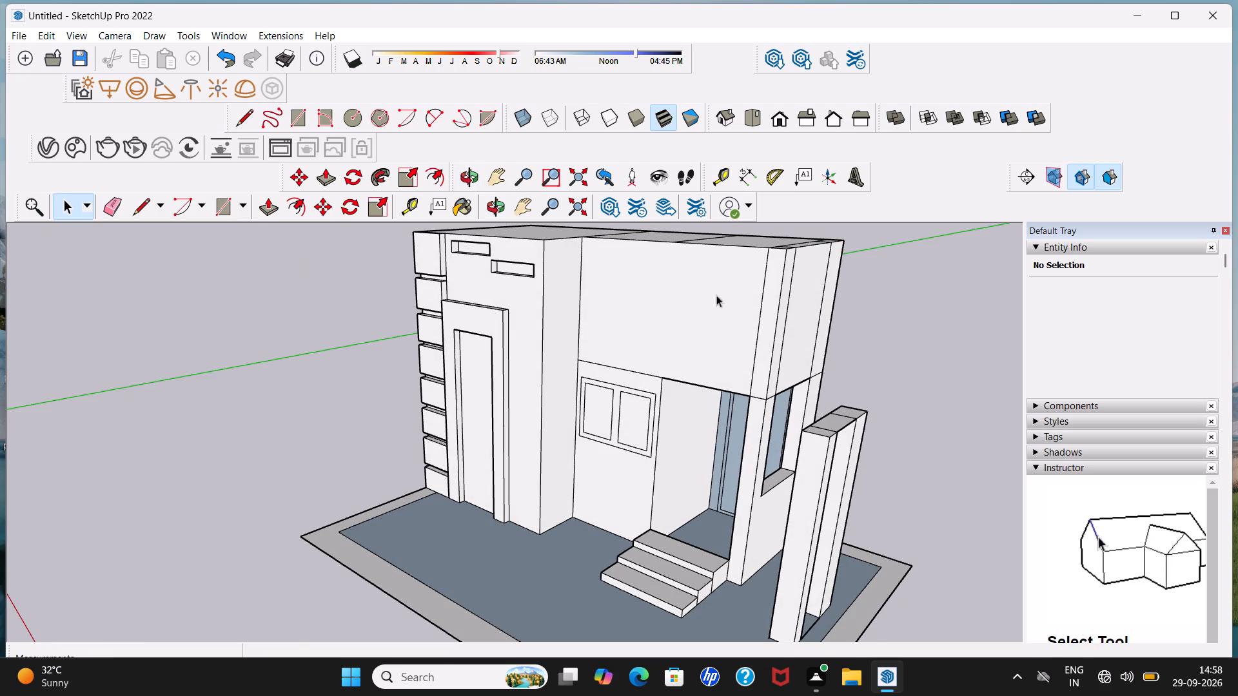
{"action": "scroll", "coordinate": [732, 273], "scroll_direction": "down", "scroll_amount": 4}
{"action": "middle_click_drag", "start_coordinate": [734, 215], "coordinate": [703, 387]}
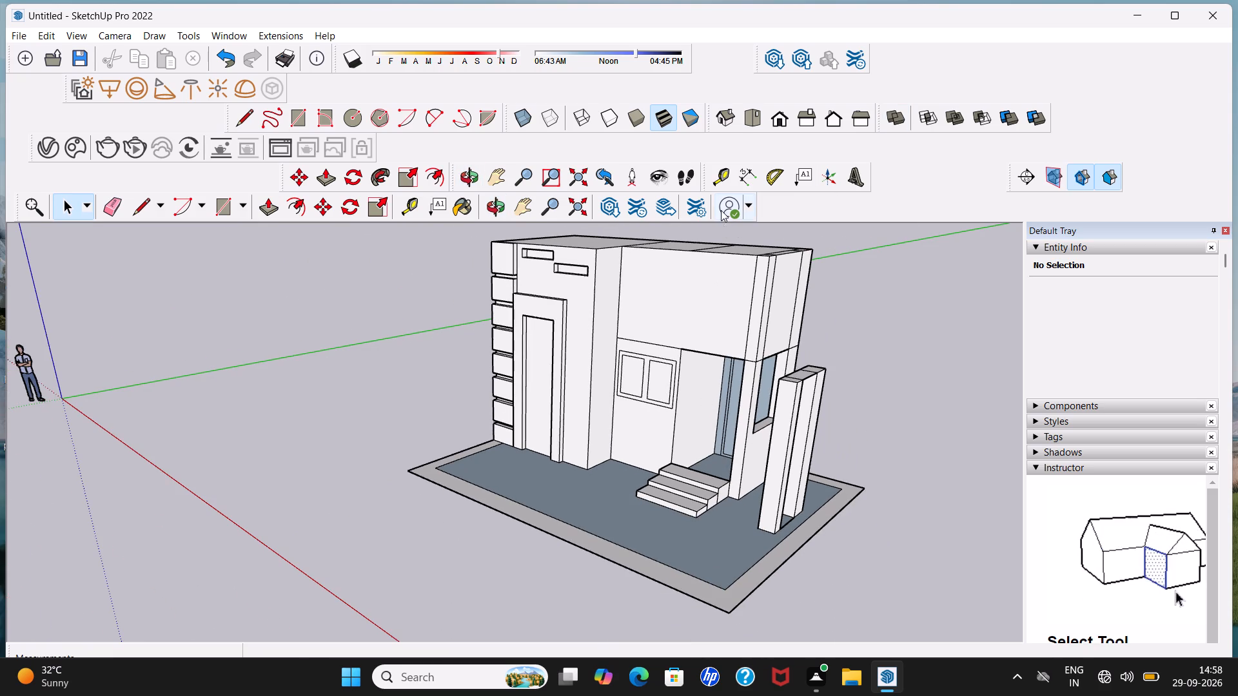
{"action": "middle_click_drag", "start_coordinate": [718, 271], "coordinate": [682, 416], "text": "shift"}
{"action": "scroll", "coordinate": [685, 381], "scroll_direction": "up", "scroll_amount": 2}
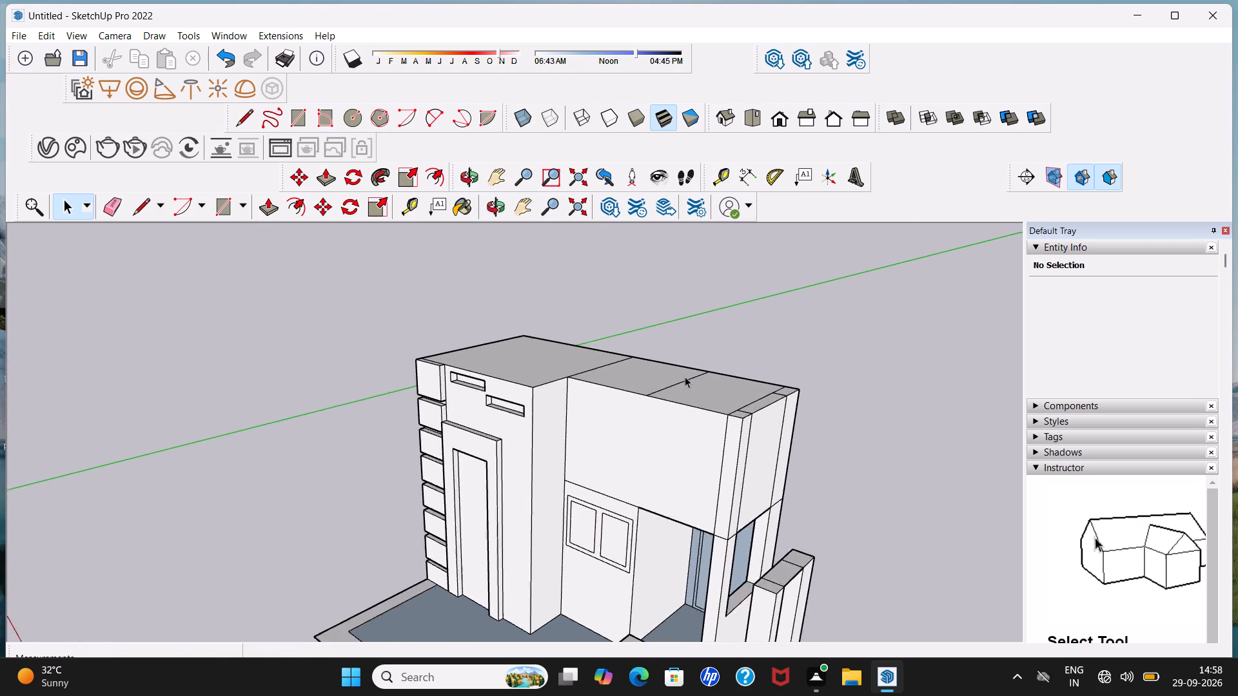
{"action": "scroll", "coordinate": [685, 376], "scroll_direction": "up", "scroll_amount": 3}
{"action": "left_click", "coordinate": [691, 382]}
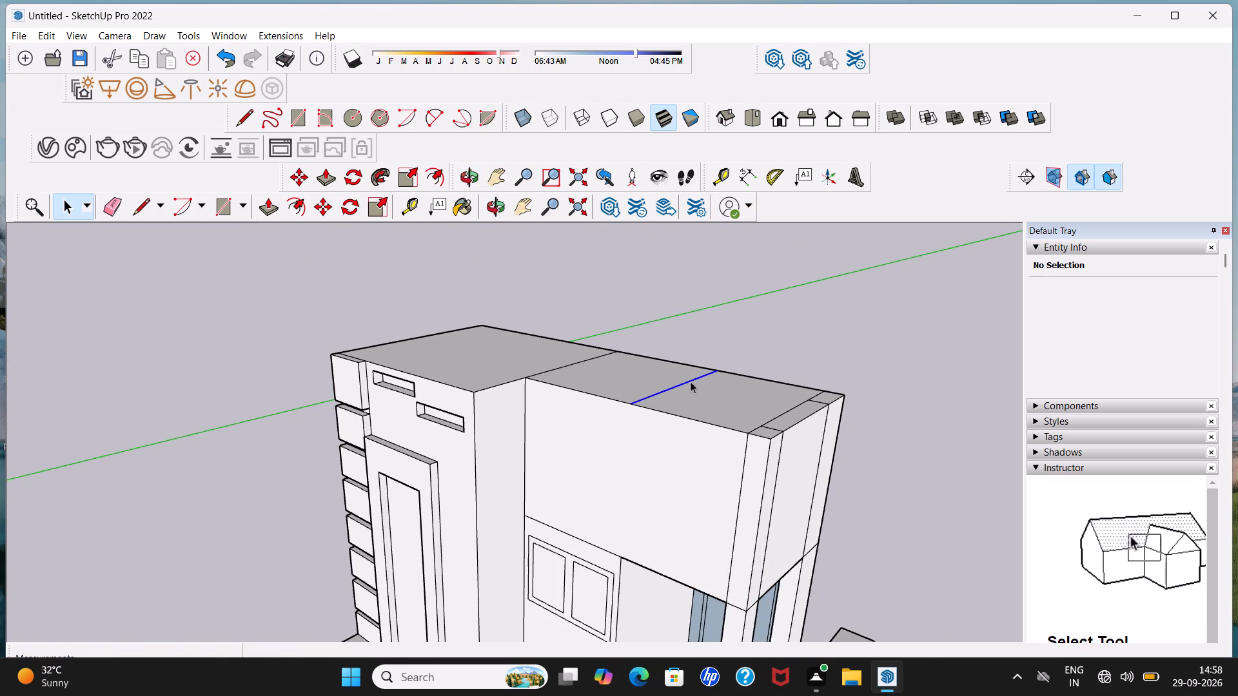
{"action": "key", "text": "Delete"}
Draw a line about 11' 11/16" long across the upper storey's front wall, about 7 3/4" above its lower edge.
{"action": "scroll", "coordinate": [684, 349], "scroll_direction": "down", "scroll_amount": 6}
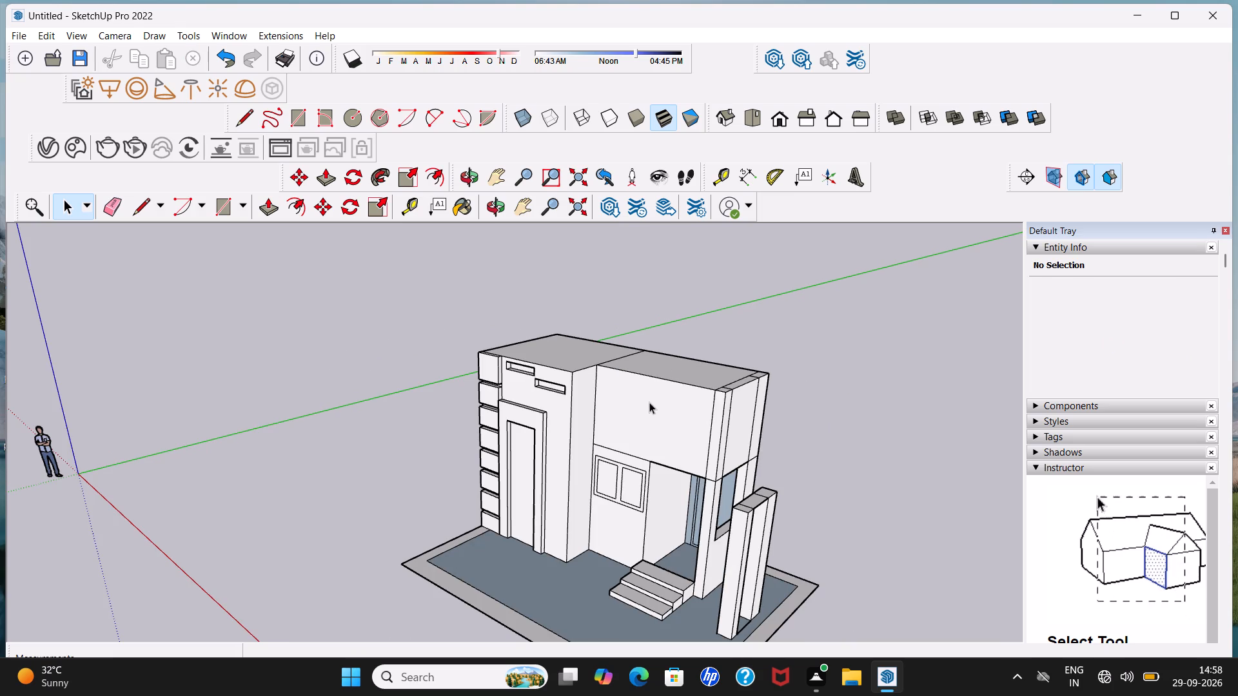
{"action": "middle_click_drag", "start_coordinate": [649, 402], "coordinate": [923, 376]}
{"action": "scroll", "coordinate": [679, 376], "scroll_direction": "up", "scroll_amount": 3}
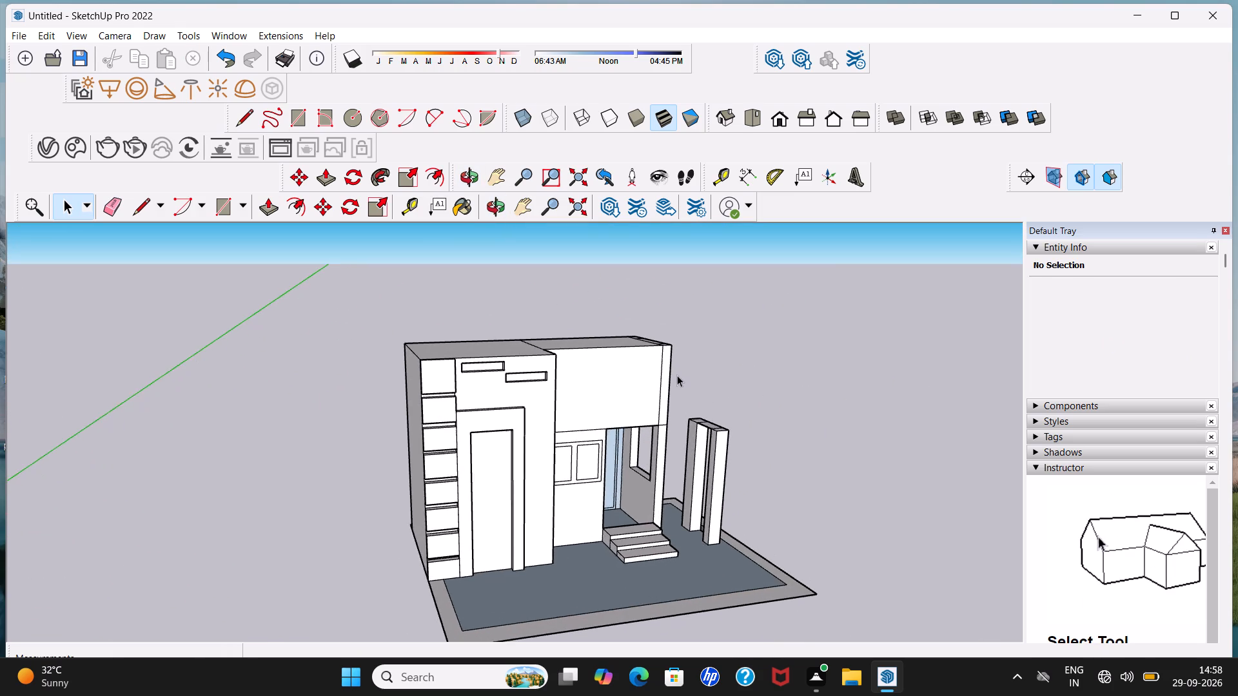
{"action": "scroll", "coordinate": [677, 375], "scroll_direction": "up", "scroll_amount": 3}
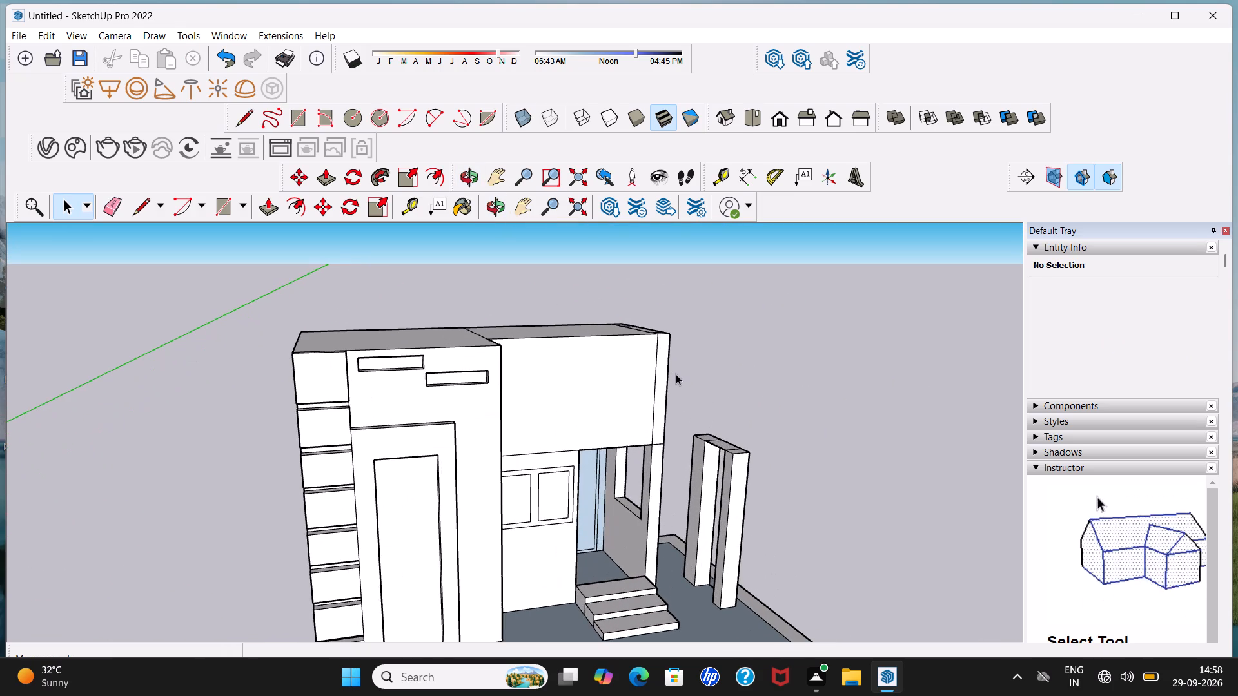
{"action": "scroll", "coordinate": [676, 374], "scroll_direction": "down", "scroll_amount": 3}
{"action": "middle_click_drag", "start_coordinate": [640, 425], "coordinate": [579, 426]}
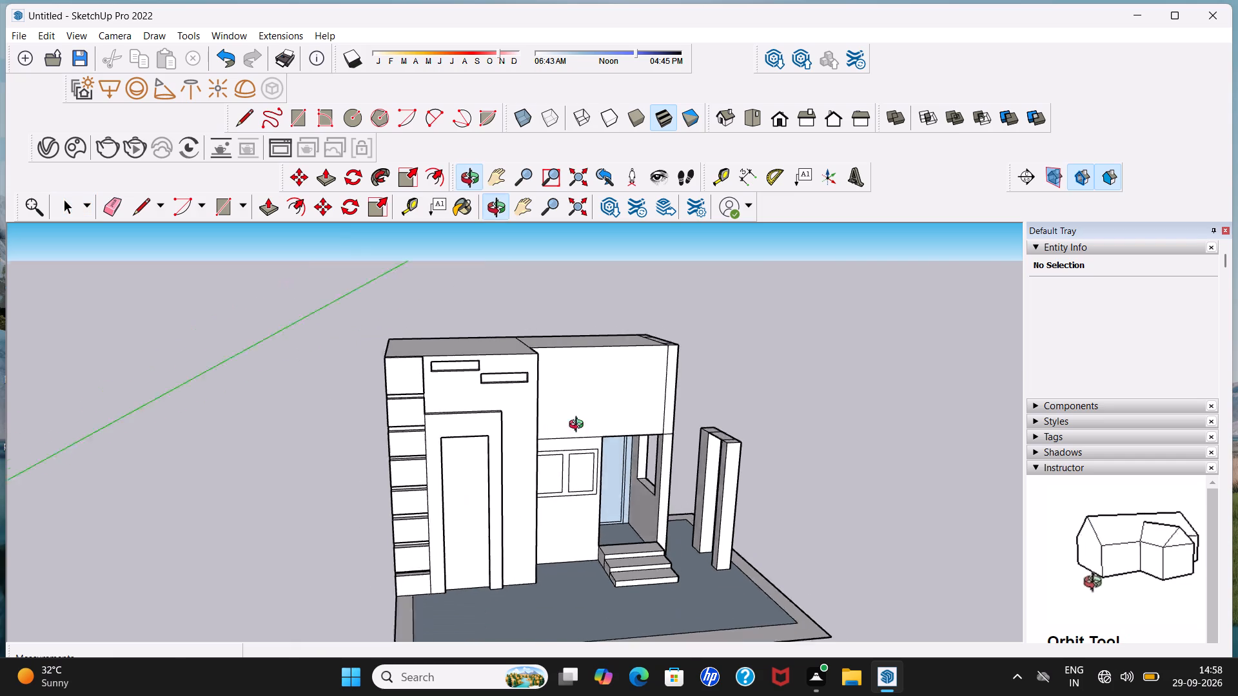
{"action": "middle_click_drag", "start_coordinate": [579, 426], "coordinate": [475, 438]}
{"action": "scroll", "coordinate": [625, 418], "scroll_direction": "up", "scroll_amount": 2}
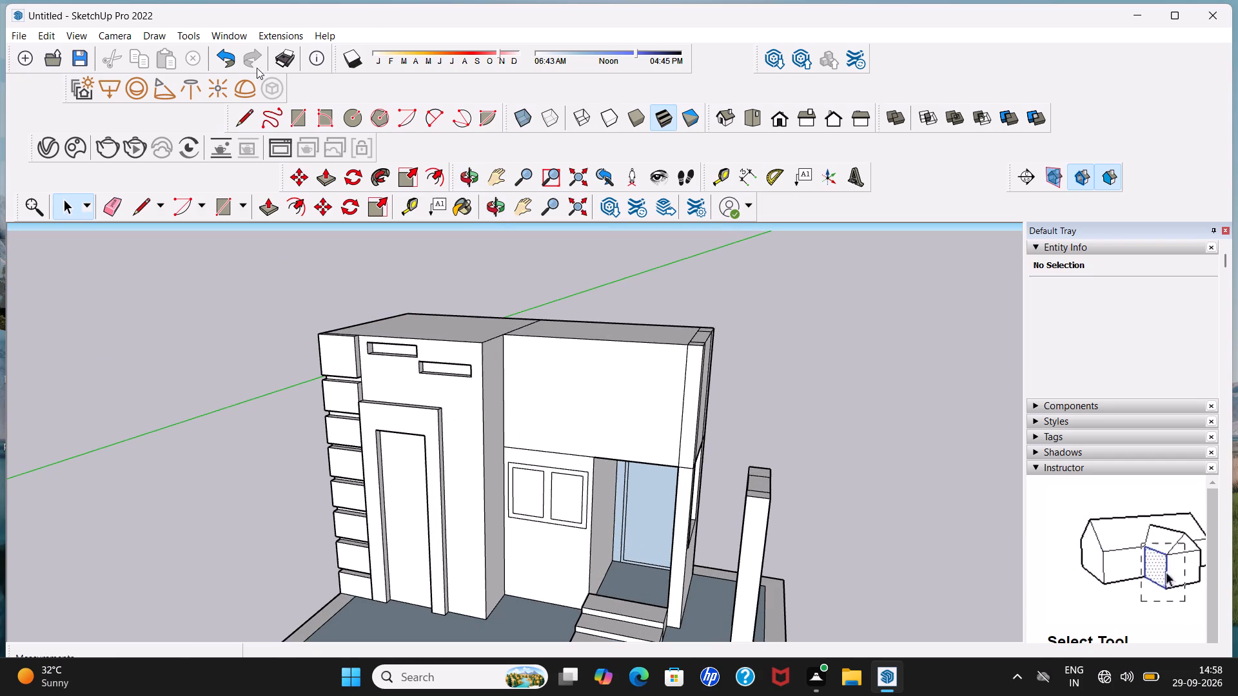
{"action": "left_click", "coordinate": [251, 110]}
{"action": "middle_click_drag", "start_coordinate": [495, 487], "coordinate": [536, 447]}
{"action": "scroll", "coordinate": [526, 436], "scroll_direction": "up", "scroll_amount": 4}
{"action": "left_click", "coordinate": [501, 439]}
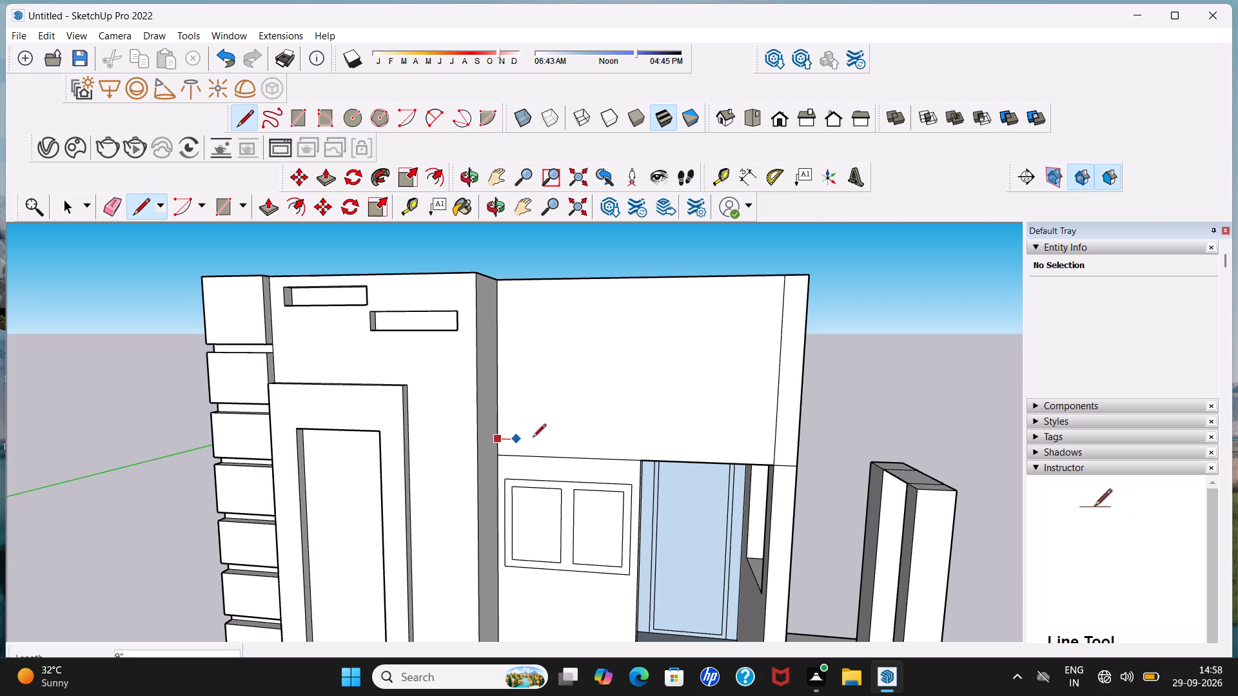
{"action": "left_click", "coordinate": [798, 450]}
{"action": "key", "text": "space"}
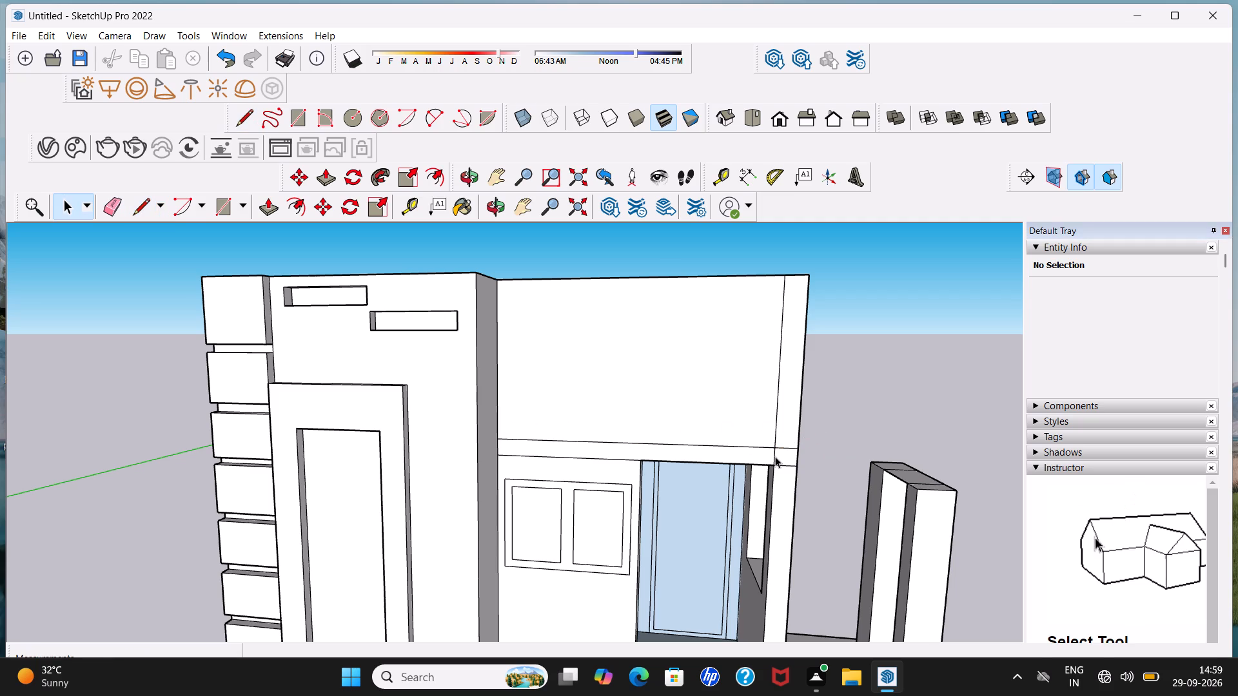
Delete the short vertical edge that divides the narrow front strip near the porch side wall.
{"action": "left_click", "coordinate": [774, 458]}
{"action": "key", "text": "Delete"}
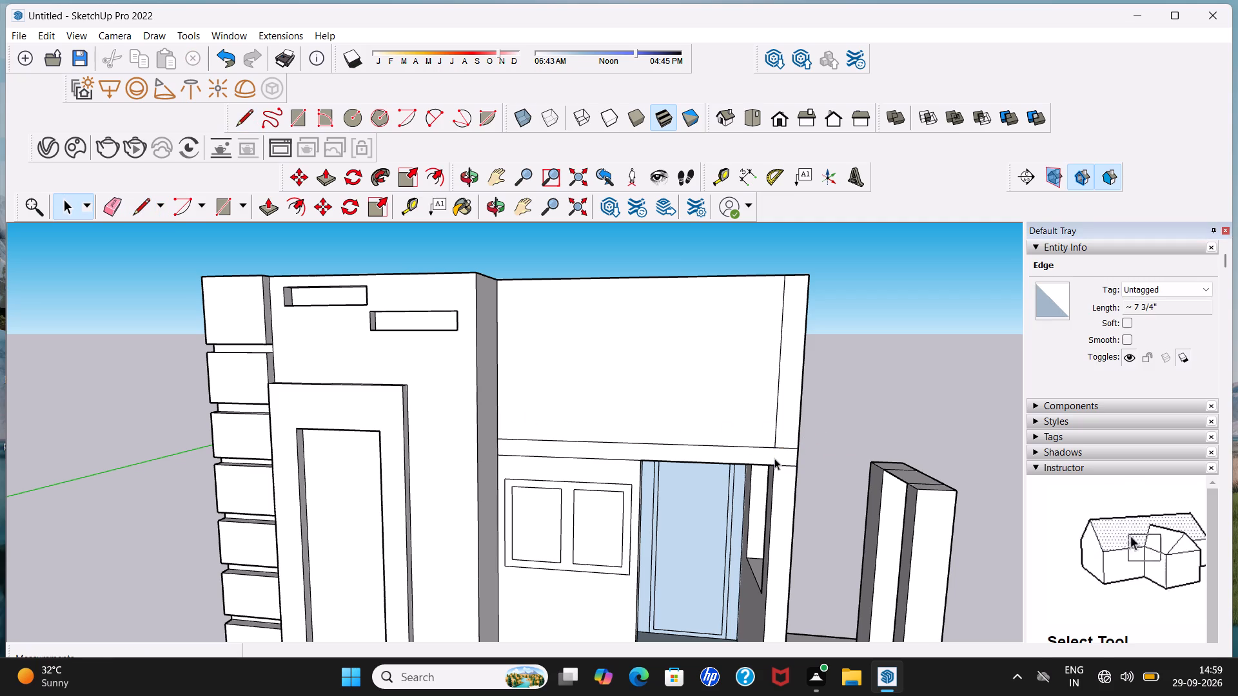
Push/Pull the narrow strip above the front window and porch outward 3' 6" as a canopy slab.
{"action": "middle_click_drag", "start_coordinate": [774, 458], "coordinate": [907, 426]}
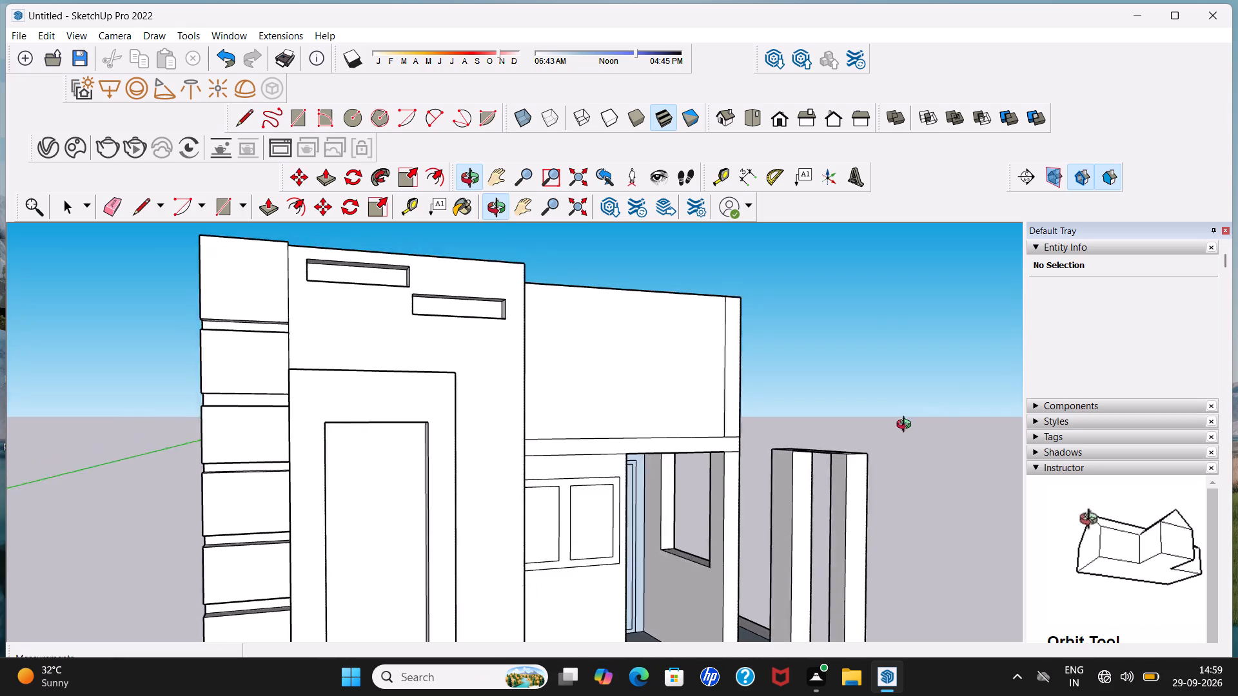
{"action": "middle_click_drag", "start_coordinate": [907, 426], "coordinate": [619, 453]}
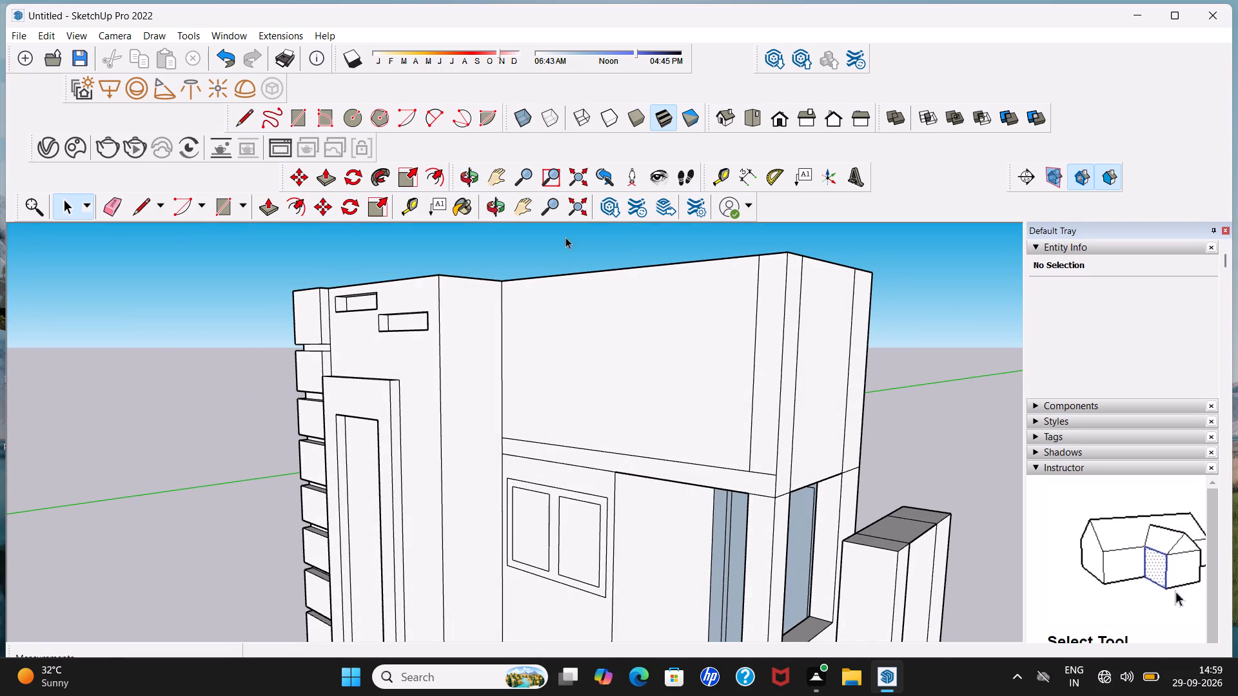
{"action": "left_click", "coordinate": [264, 210]}
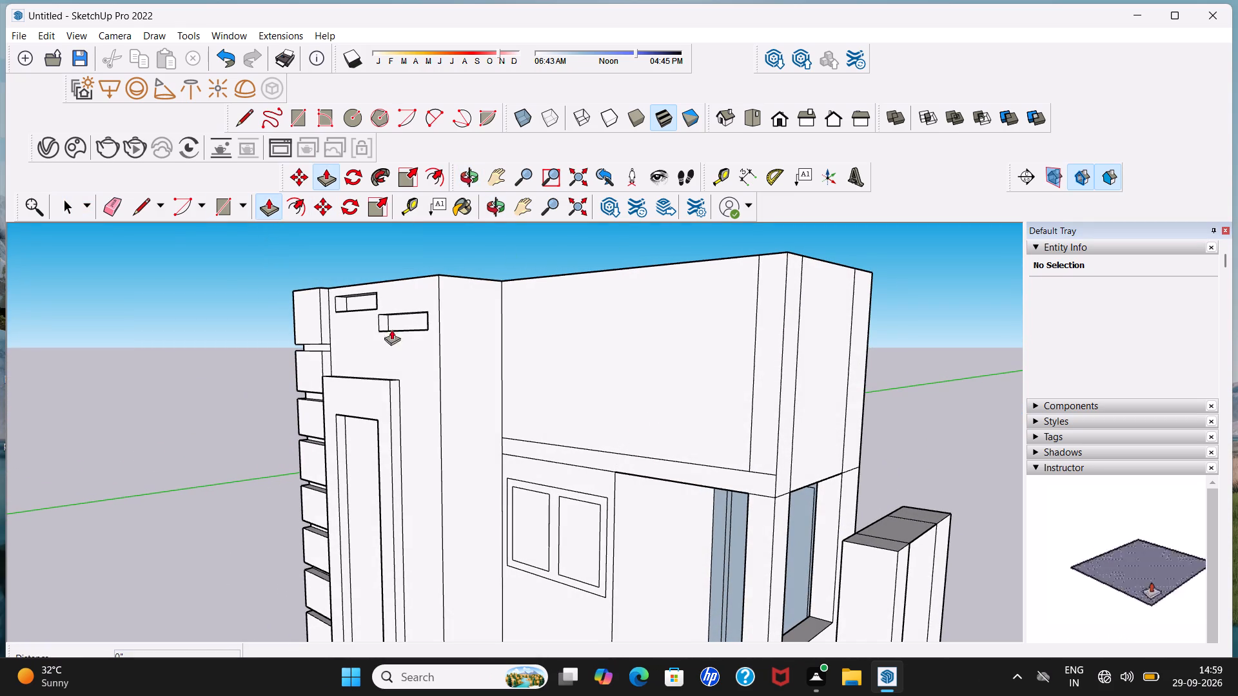
{"action": "left_click", "coordinate": [607, 458]}
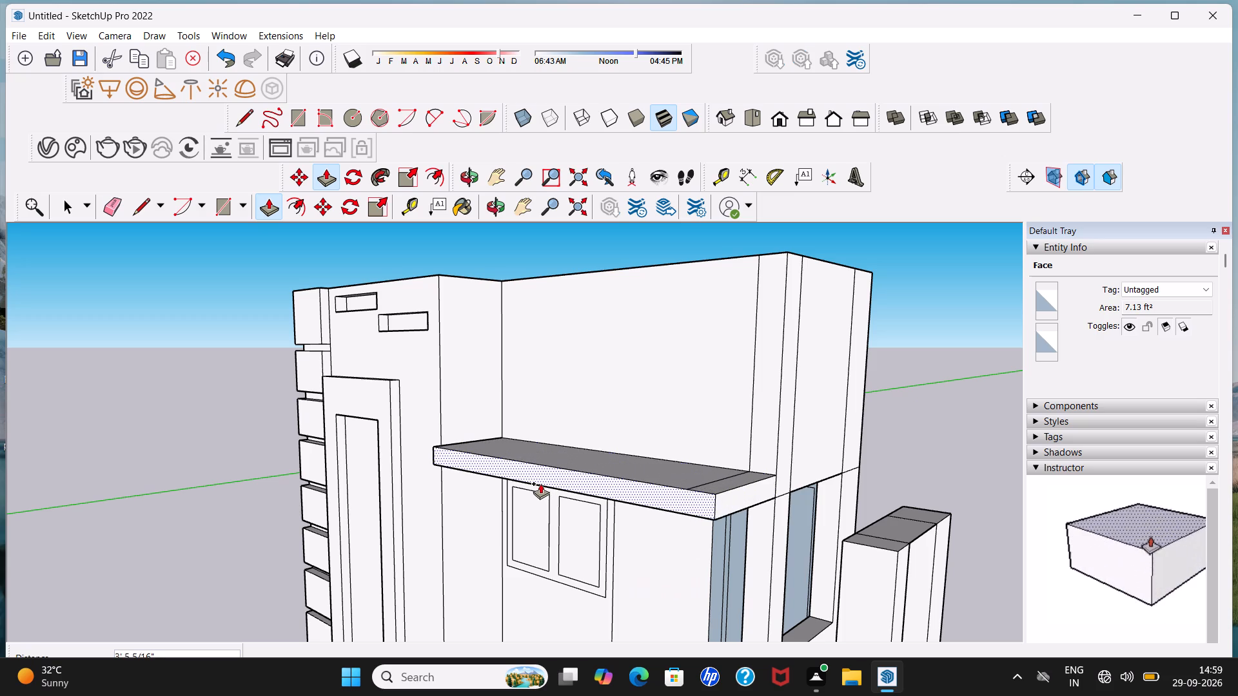
{"action": "left_click", "coordinate": [540, 483]}
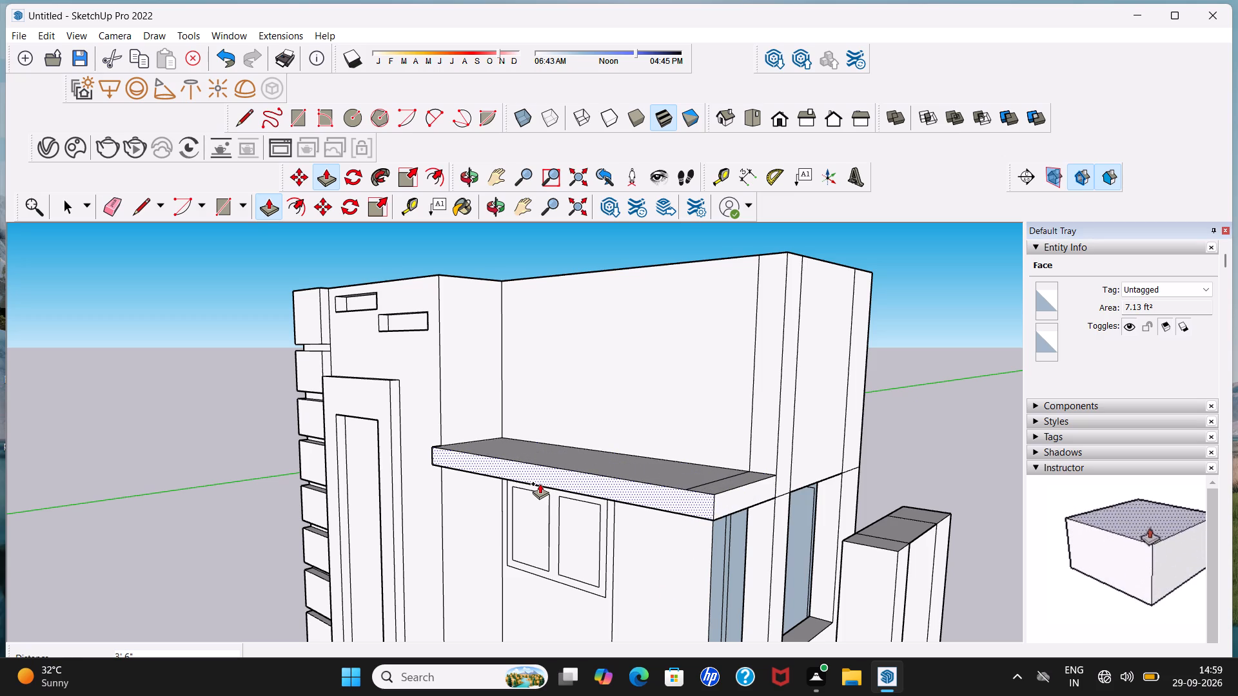
{"action": "key", "text": "space"}
Delete the dividing edge across the canopy's top face near its outer end.
{"action": "middle_click_drag", "start_coordinate": [550, 483], "coordinate": [798, 546]}
{"action": "scroll", "coordinate": [830, 483], "scroll_direction": "up", "scroll_amount": 3}
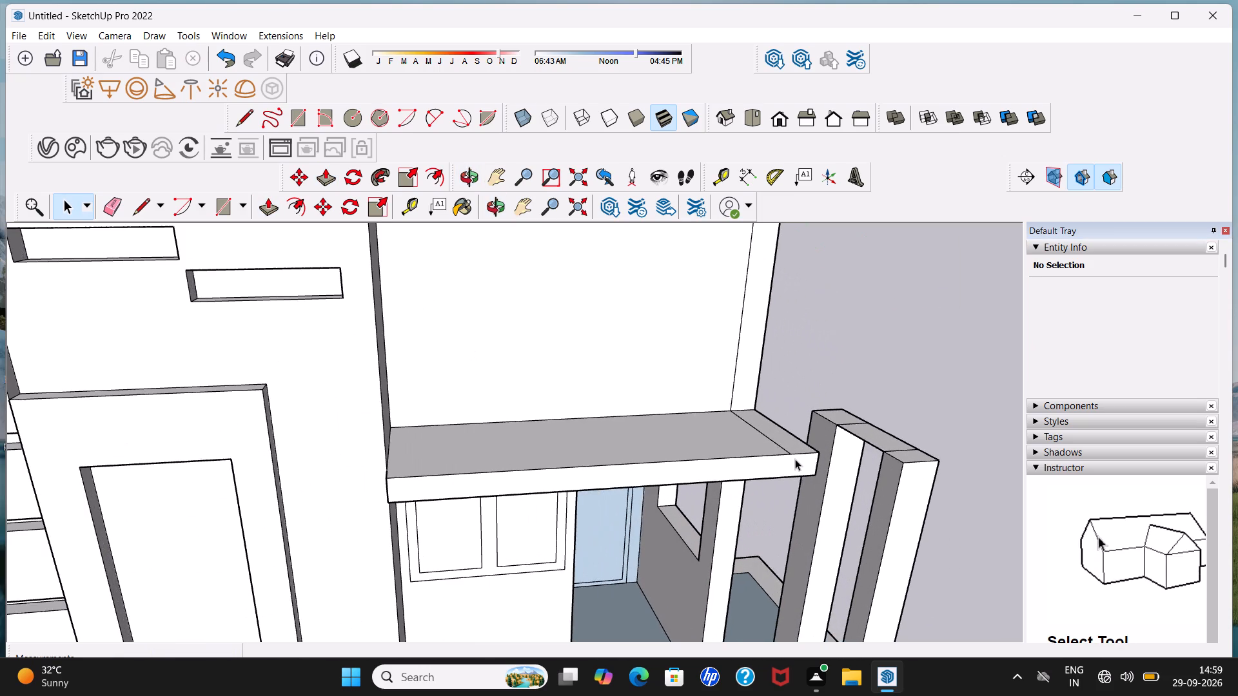
{"action": "middle_click_drag", "start_coordinate": [795, 459], "coordinate": [778, 523]}
{"action": "scroll", "coordinate": [778, 516], "scroll_direction": "up", "scroll_amount": 1}
{"action": "left_click", "coordinate": [778, 465]}
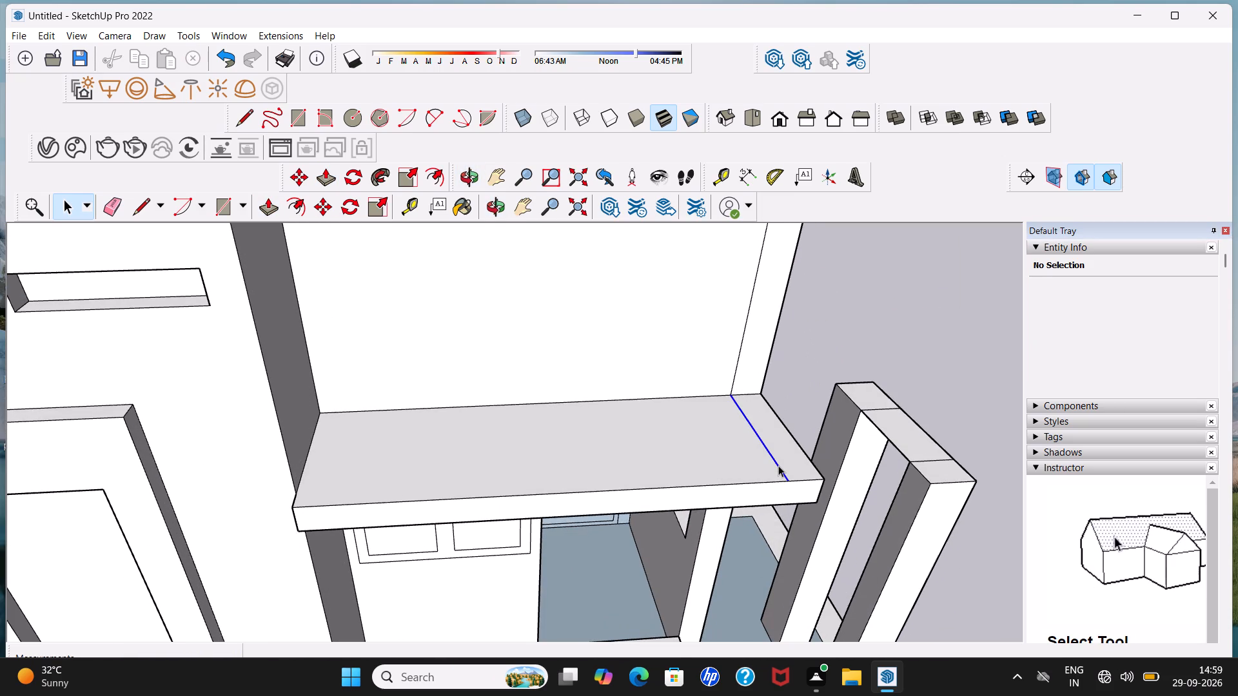
{"action": "key", "text": "Delete"}
Delete the leftover dividing edges on the canopy's underside and the porch ceiling, including those along the side wall.
{"action": "middle_click_drag", "start_coordinate": [758, 501], "coordinate": [770, 291]}
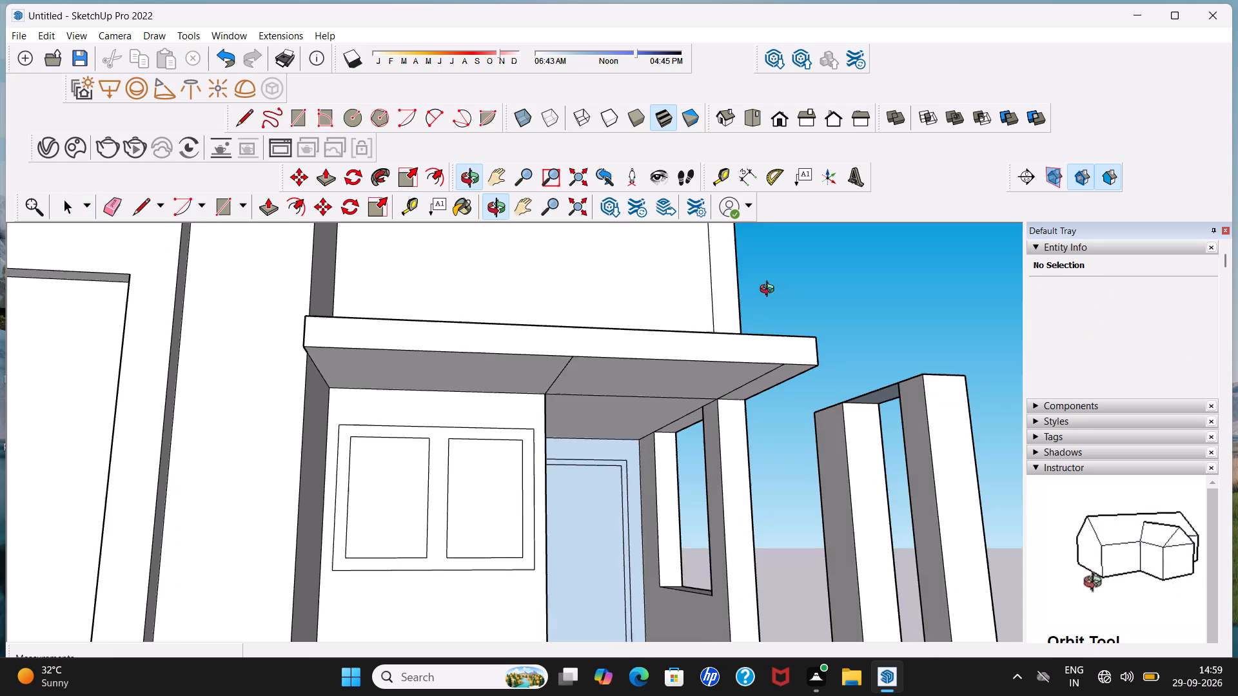
{"action": "middle_click_drag", "start_coordinate": [770, 291], "coordinate": [772, 280]}
{"action": "scroll", "coordinate": [722, 324], "scroll_direction": "up", "scroll_amount": 3}
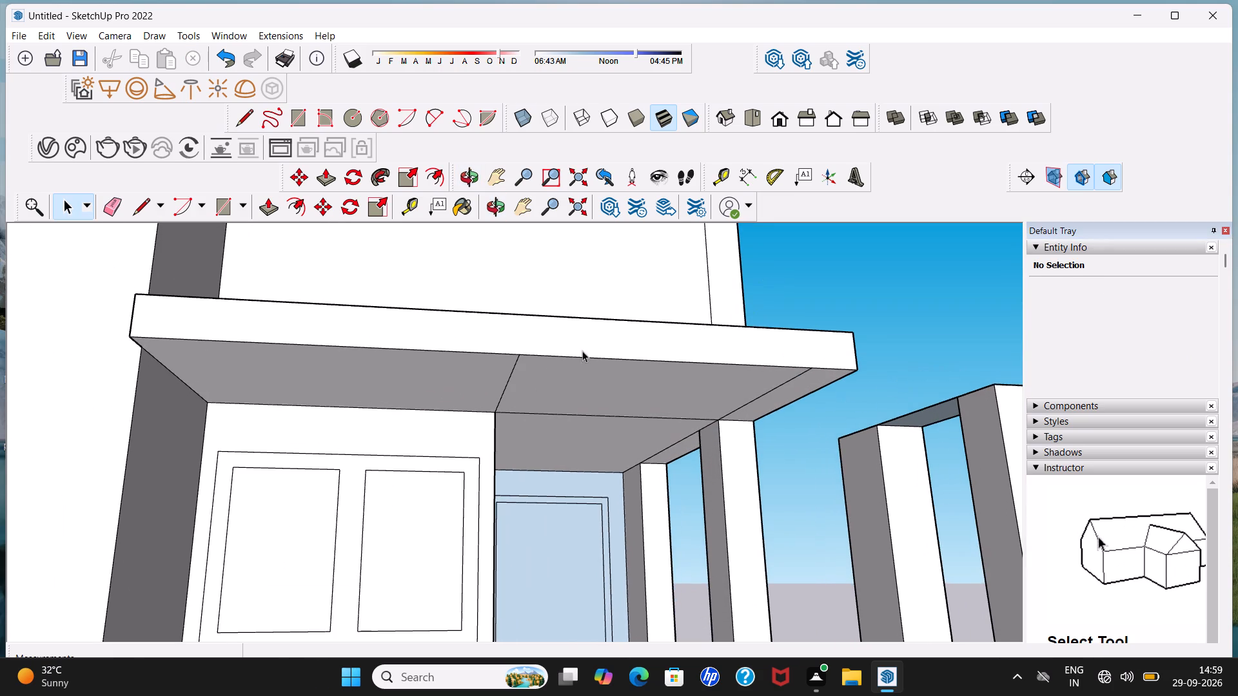
{"action": "left_click", "coordinate": [515, 364]}
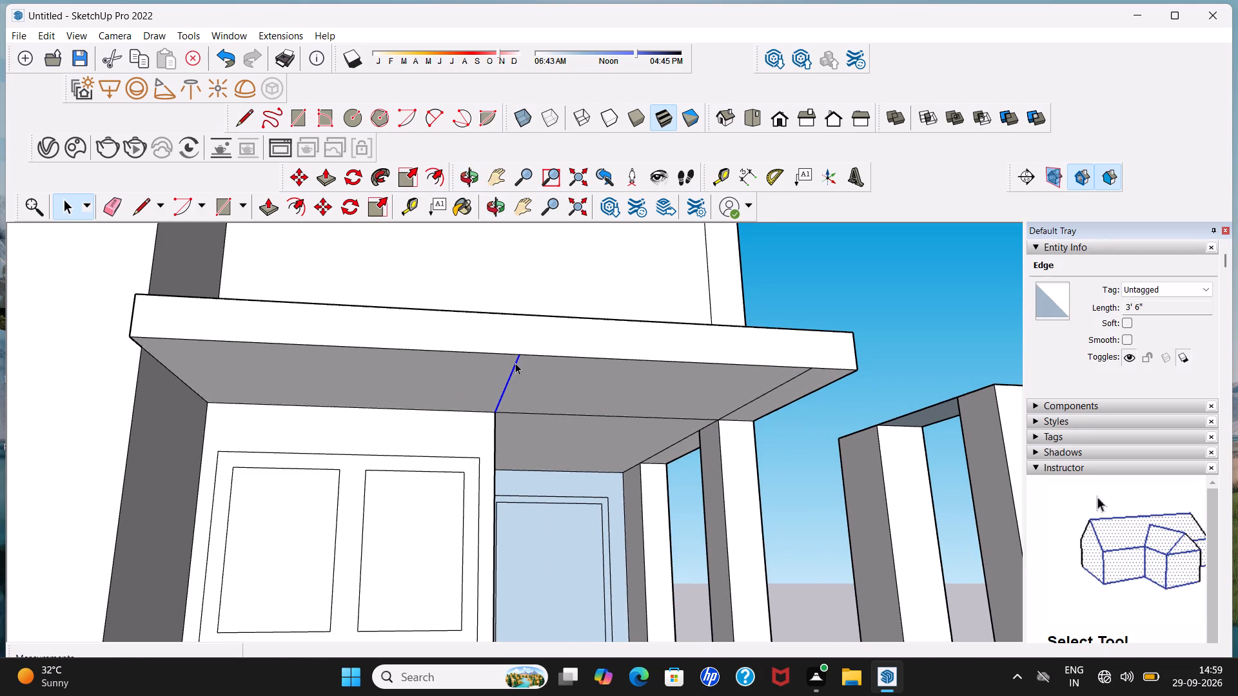
{"action": "key", "text": "Delete"}
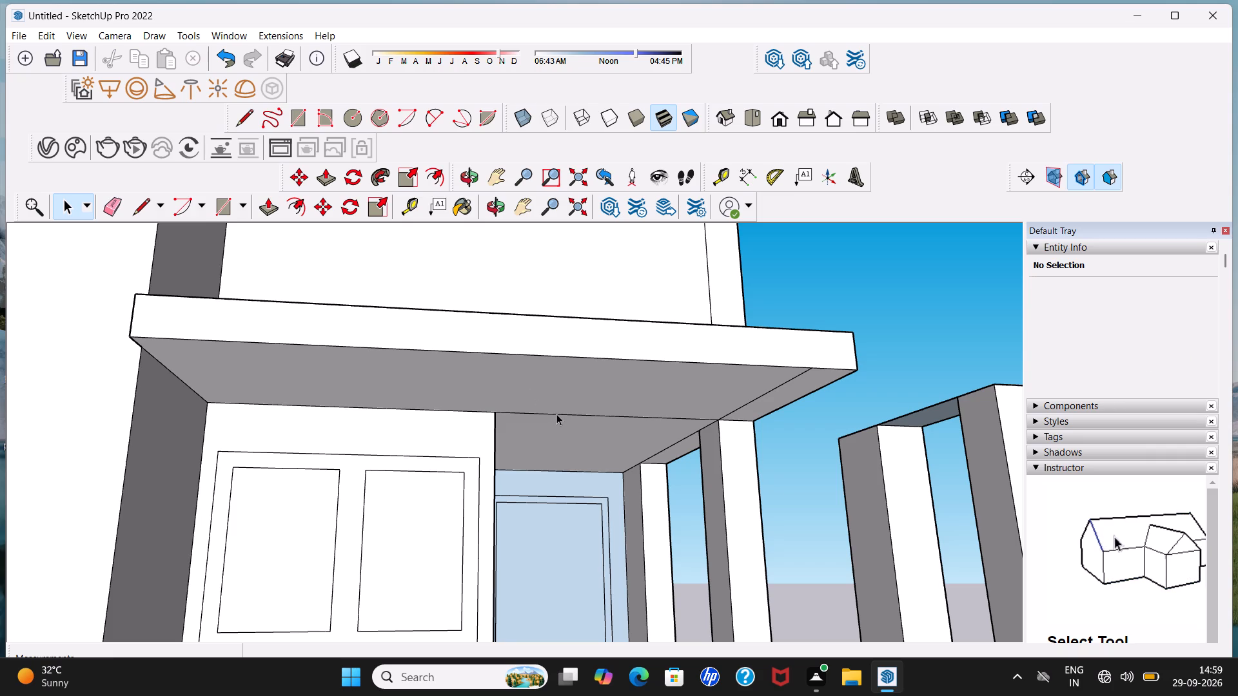
{"action": "left_click", "coordinate": [556, 414]}
{"action": "key", "text": "Delete"}
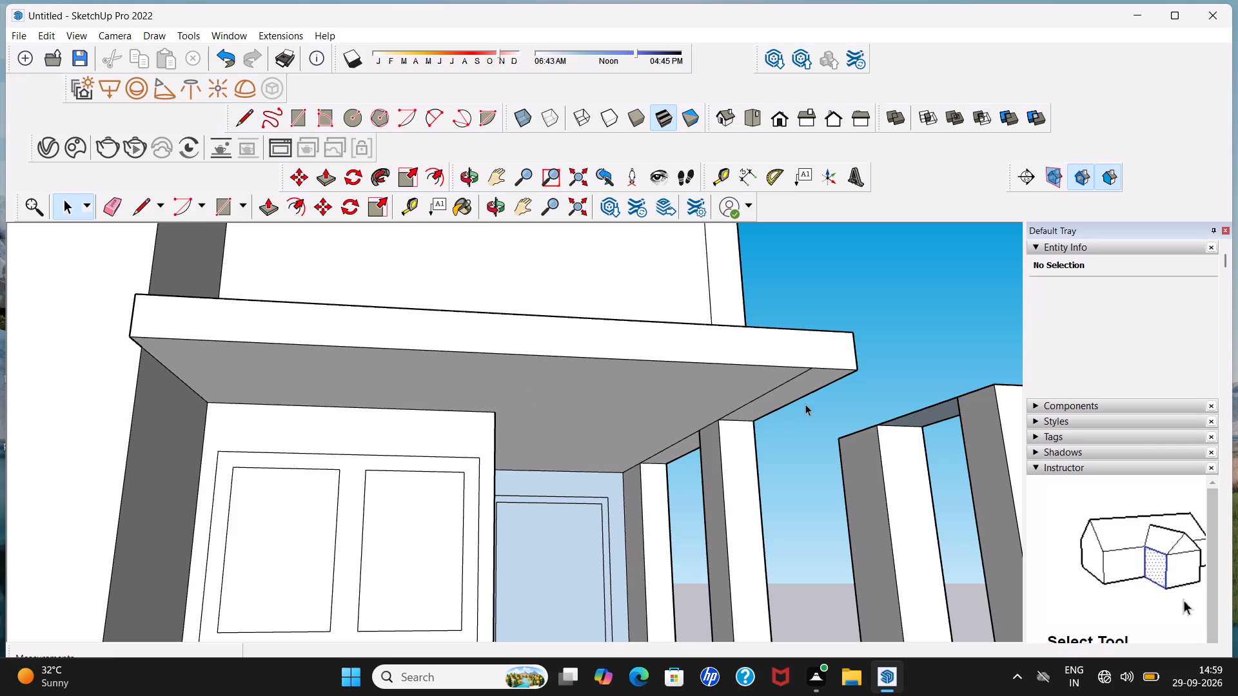
{"action": "left_click", "coordinate": [783, 384]}
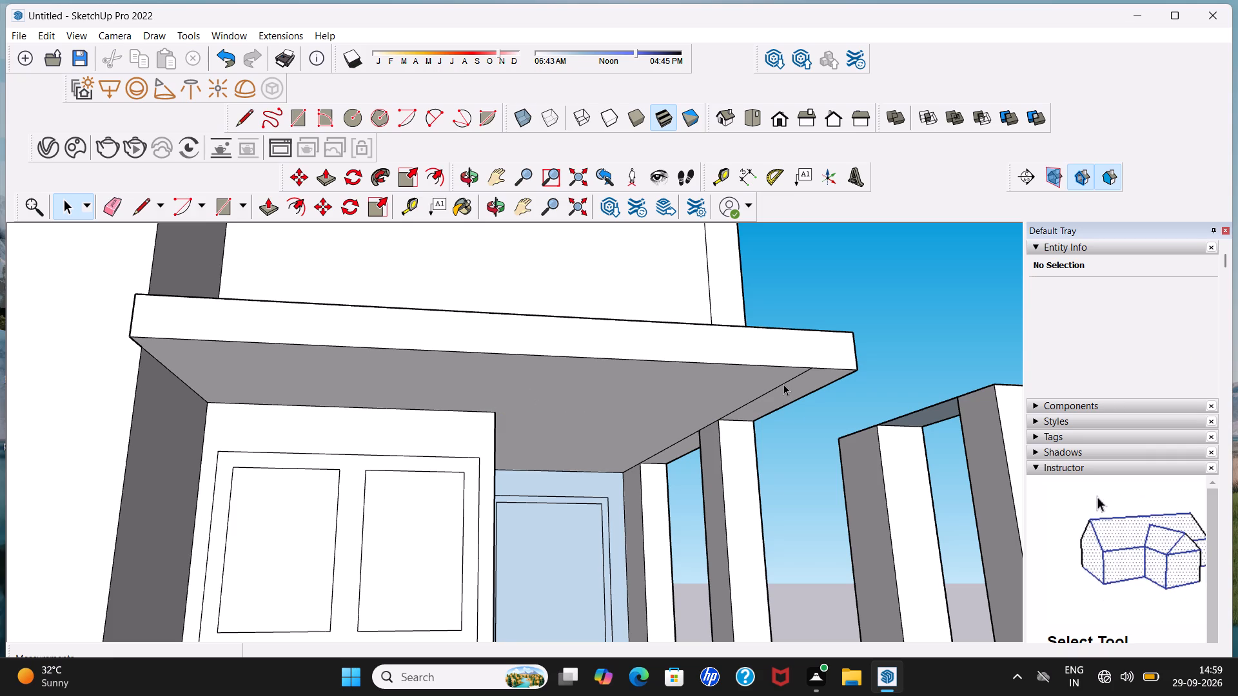
{"action": "key", "text": "Delete"}
{"action": "left_click", "coordinate": [685, 438]}
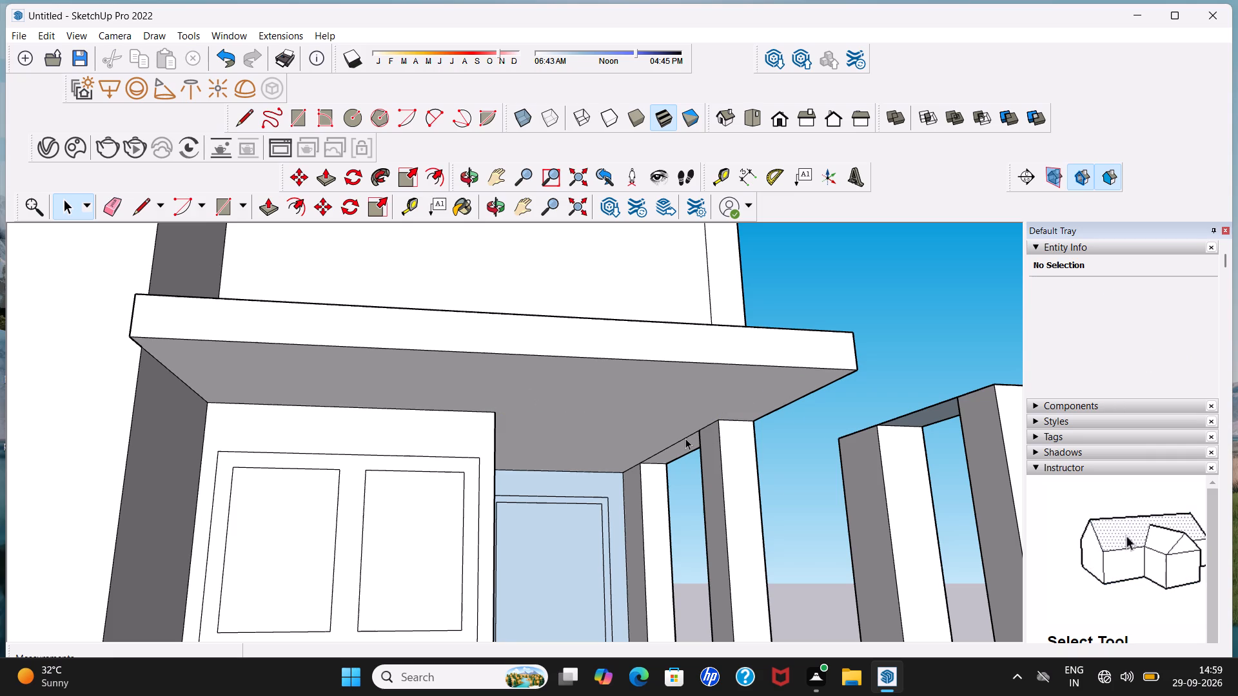
{"action": "key", "text": "Delete"}
Delete the vertical seam near the outer corner of the upper storey's front face above the canopy.
{"action": "scroll", "coordinate": [694, 384], "scroll_direction": "down", "scroll_amount": 9}
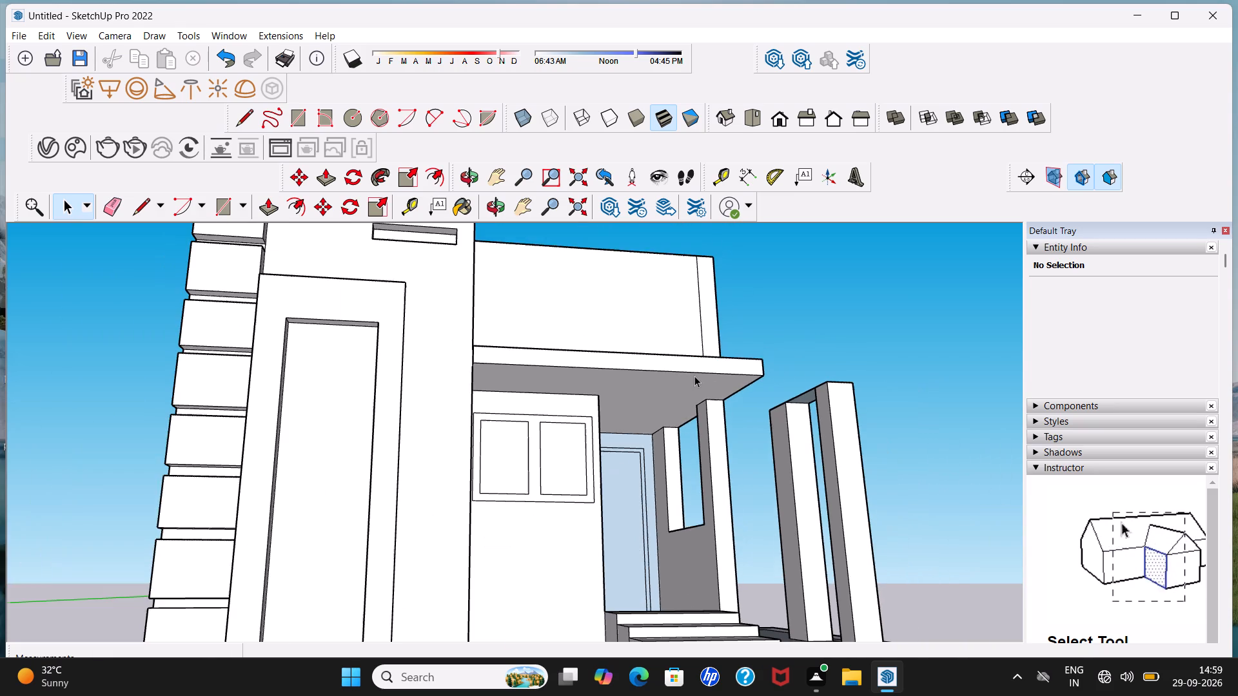
{"action": "middle_click_drag", "start_coordinate": [694, 376], "coordinate": [644, 497]}
{"action": "scroll", "coordinate": [694, 358], "scroll_direction": "up", "scroll_amount": 3}
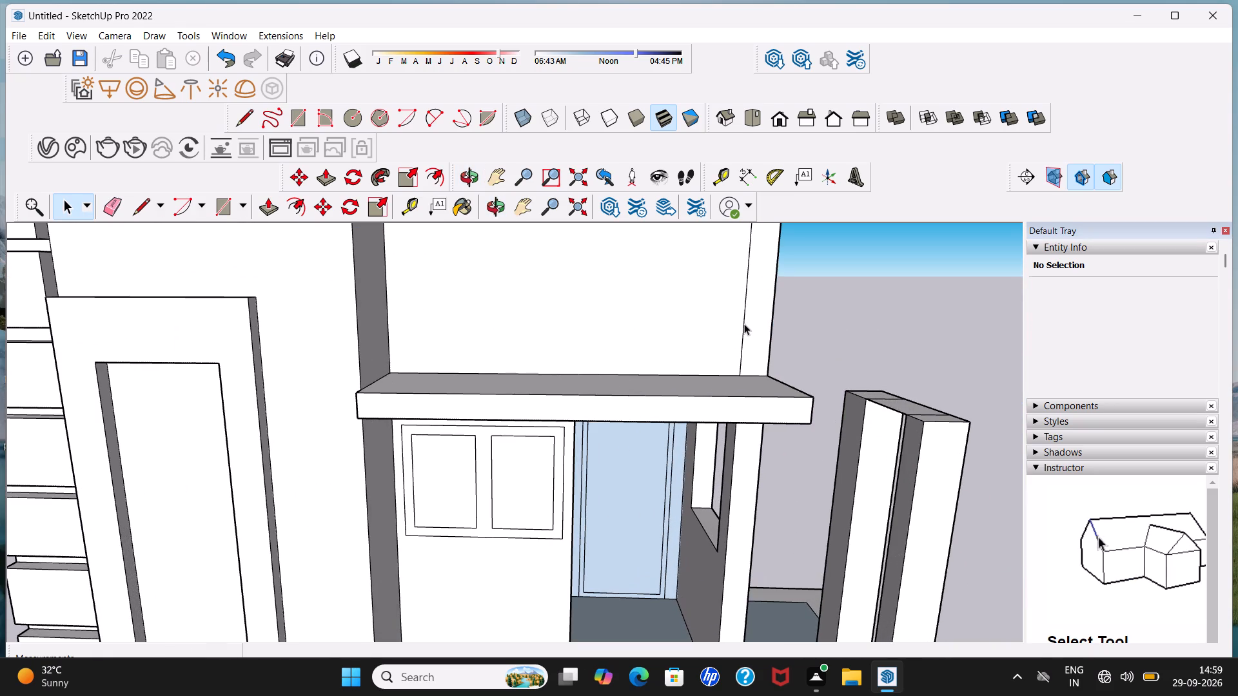
{"action": "left_click", "coordinate": [744, 324]}
{"action": "key", "text": "Delete"}
Inspect the canopy, the upper storey and the free-standing posts from several angles.
{"action": "middle_click_drag", "start_coordinate": [708, 398], "coordinate": [807, 252]}
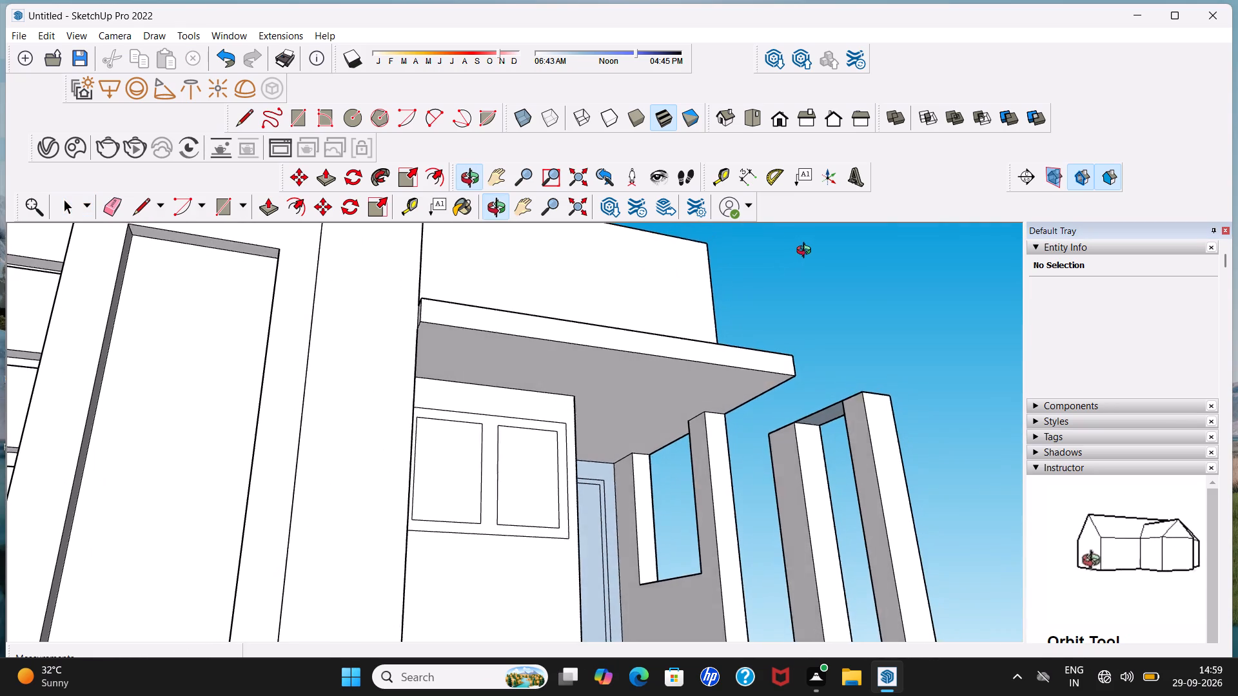
{"action": "middle_click_drag", "start_coordinate": [807, 252], "coordinate": [531, 345]}
{"action": "scroll", "coordinate": [548, 320], "scroll_direction": "down", "scroll_amount": 3}
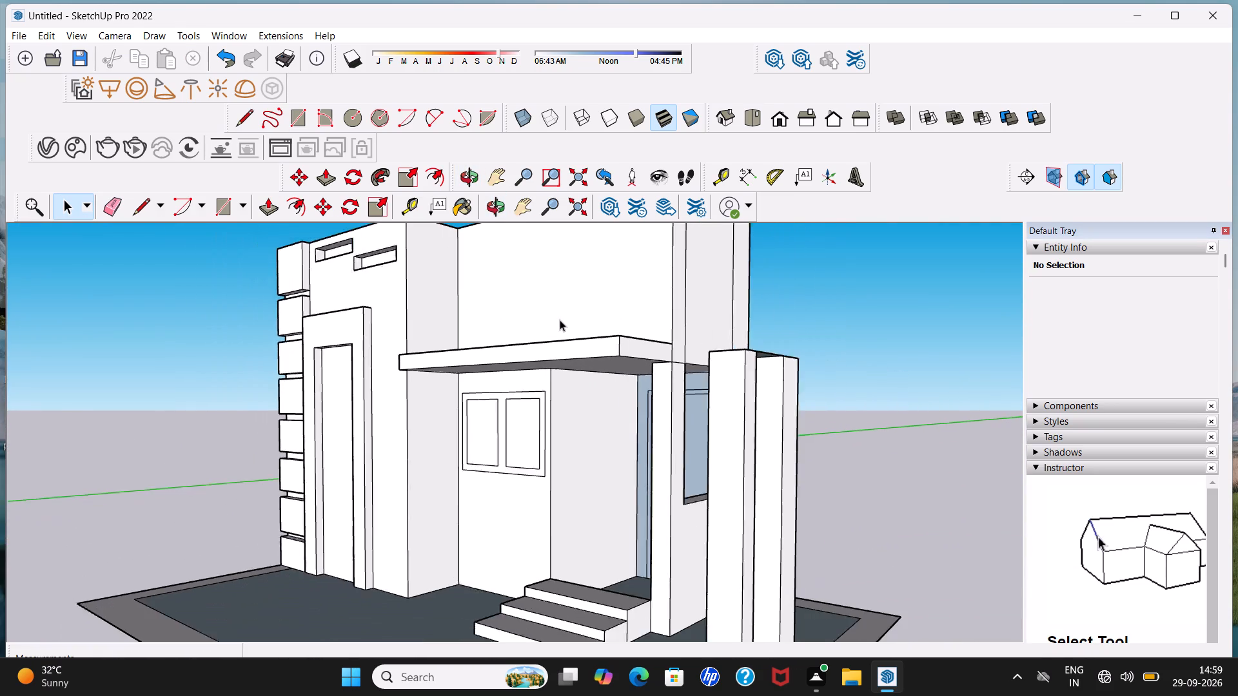
{"action": "scroll", "coordinate": [560, 320], "scroll_direction": "down", "scroll_amount": 2}
{"action": "scroll", "coordinate": [683, 279], "scroll_direction": "down", "scroll_amount": 4}
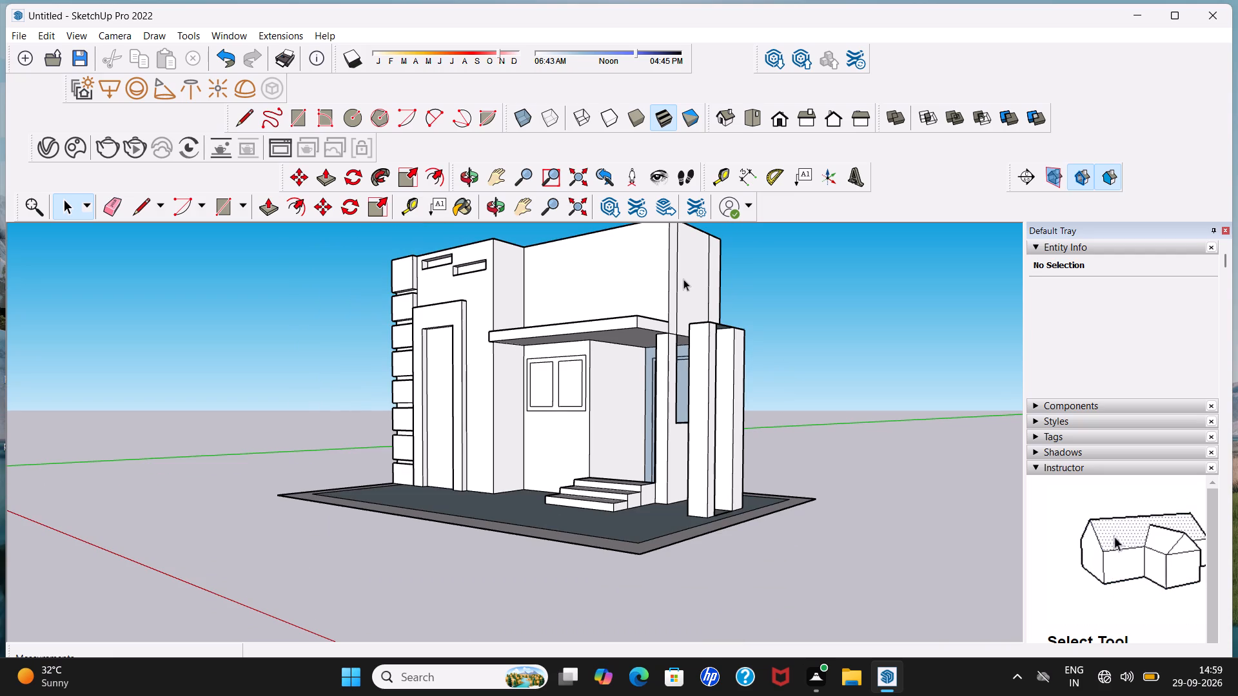
{"action": "scroll", "coordinate": [683, 279], "scroll_direction": "down", "scroll_amount": 5}
{"action": "middle_click_drag", "start_coordinate": [683, 279], "coordinate": [822, 385]}
{"action": "scroll", "coordinate": [745, 326], "scroll_direction": "up", "scroll_amount": 5}
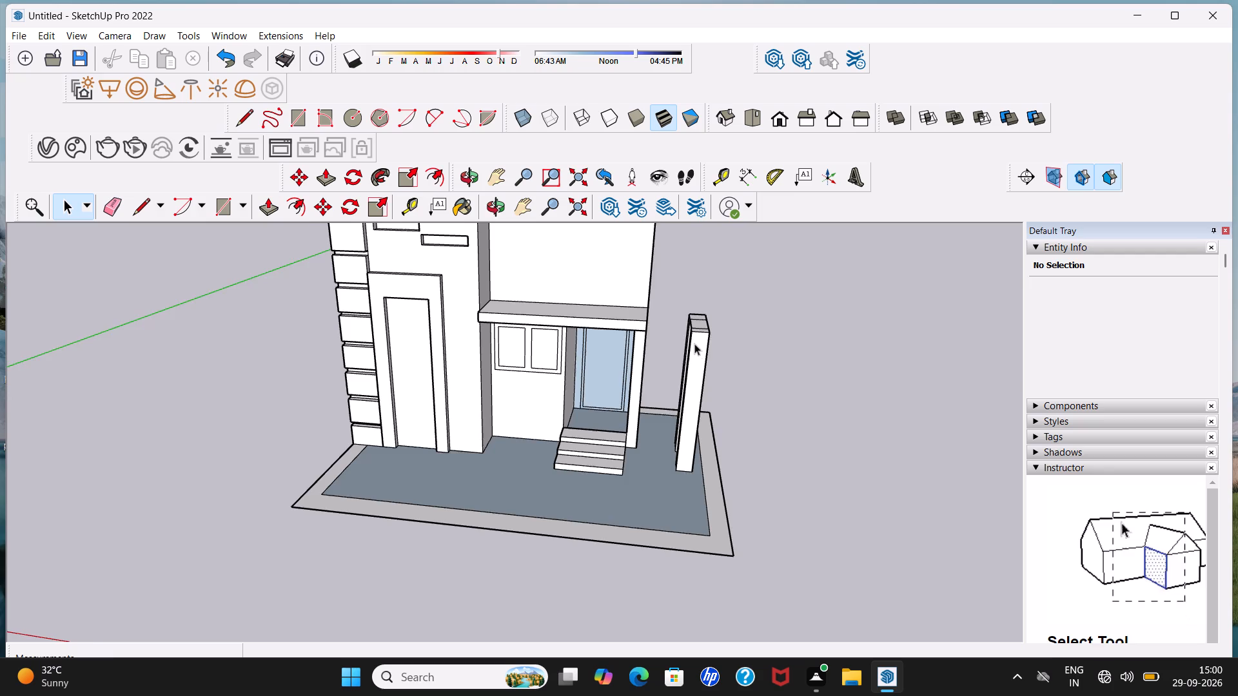
Examine the porch canopy, the side wall's upper storey and the tops of the free-standing posts from the front and side.
{"action": "middle_click_drag", "start_coordinate": [694, 341], "coordinate": [733, 282]}
{"action": "scroll", "coordinate": [635, 309], "scroll_direction": "down", "scroll_amount": 3}
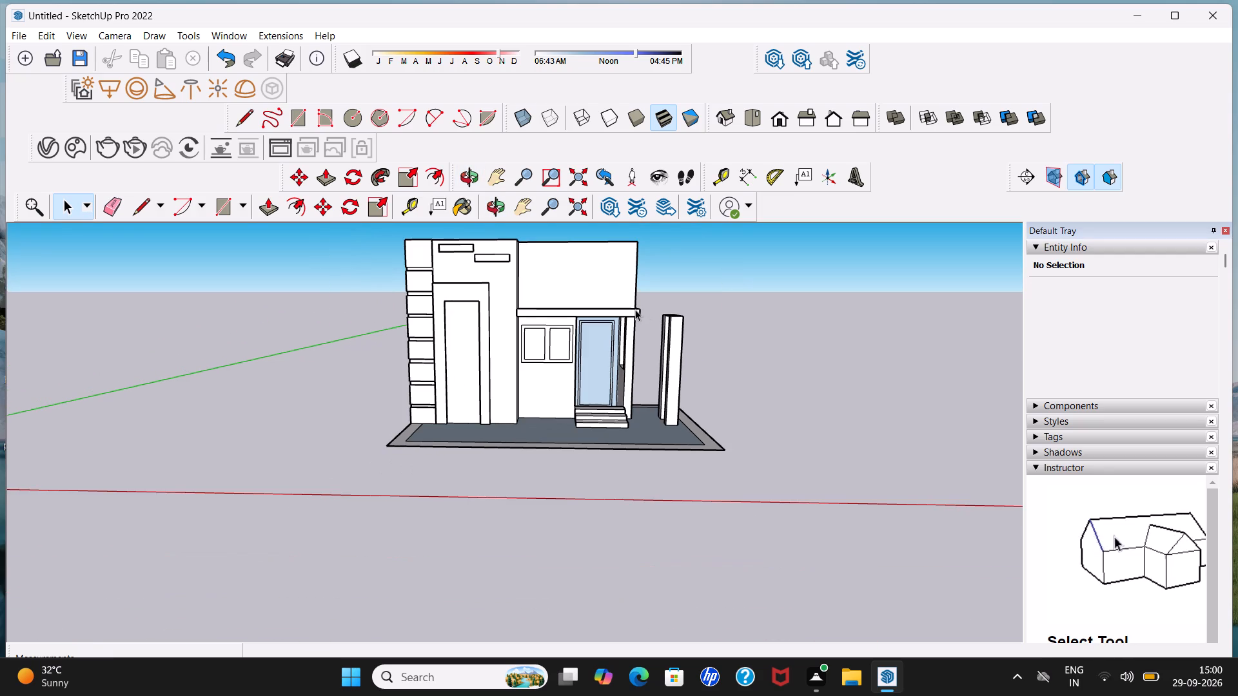
{"action": "middle_click_drag", "start_coordinate": [635, 309], "coordinate": [616, 409], "text": "shift"}
{"action": "scroll", "coordinate": [626, 392], "scroll_direction": "up", "scroll_amount": 6}
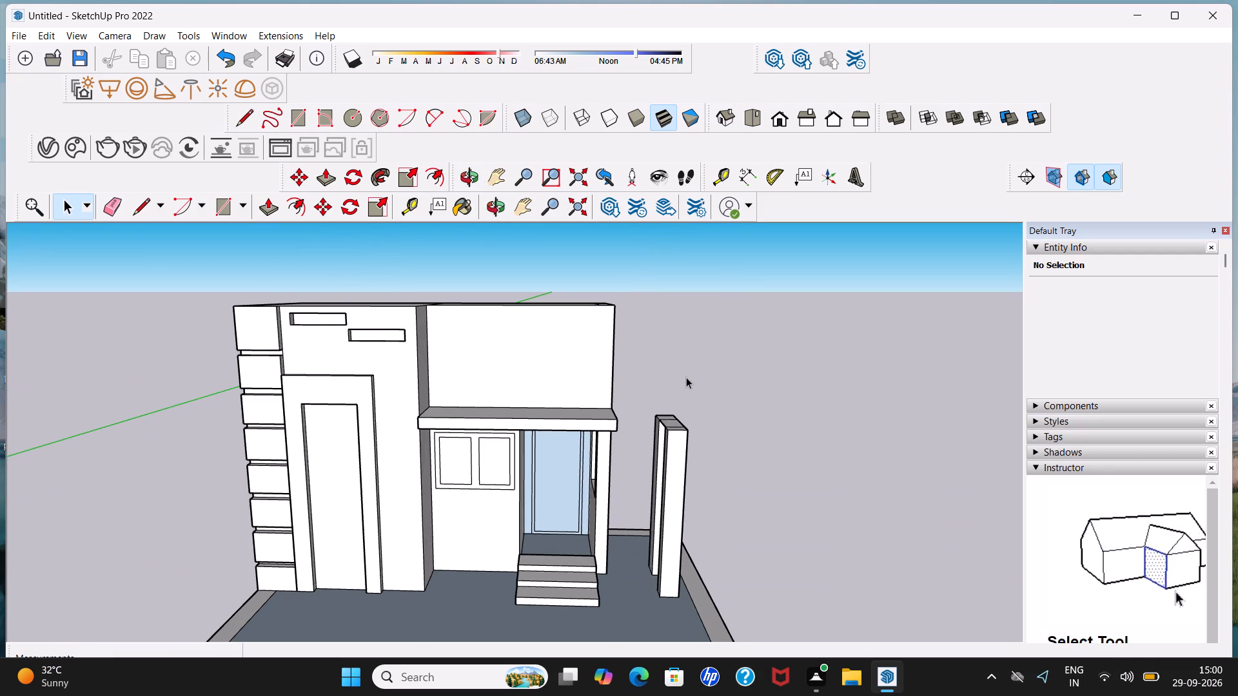
{"action": "middle_click_drag", "start_coordinate": [683, 402], "coordinate": [457, 427]}
{"action": "scroll", "coordinate": [646, 429], "scroll_direction": "up", "scroll_amount": 1}
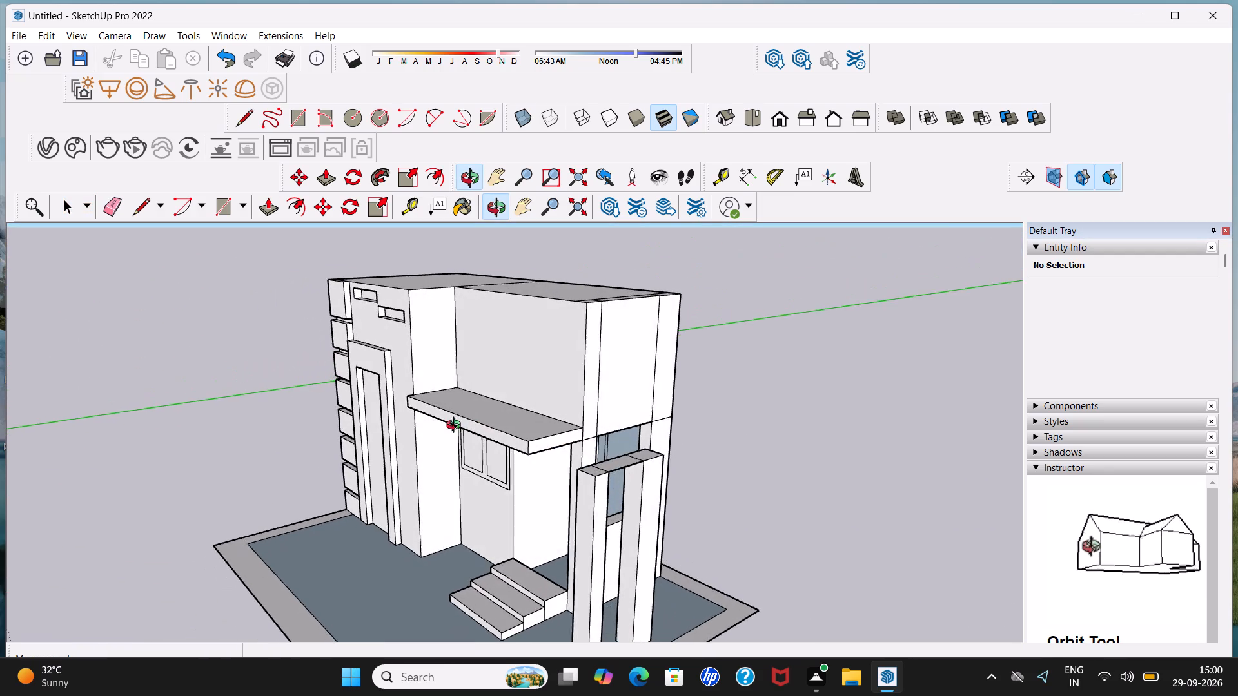
{"action": "middle_click_drag", "start_coordinate": [457, 427], "coordinate": [449, 427]}
{"action": "scroll", "coordinate": [605, 493], "scroll_direction": "up", "scroll_amount": 6}
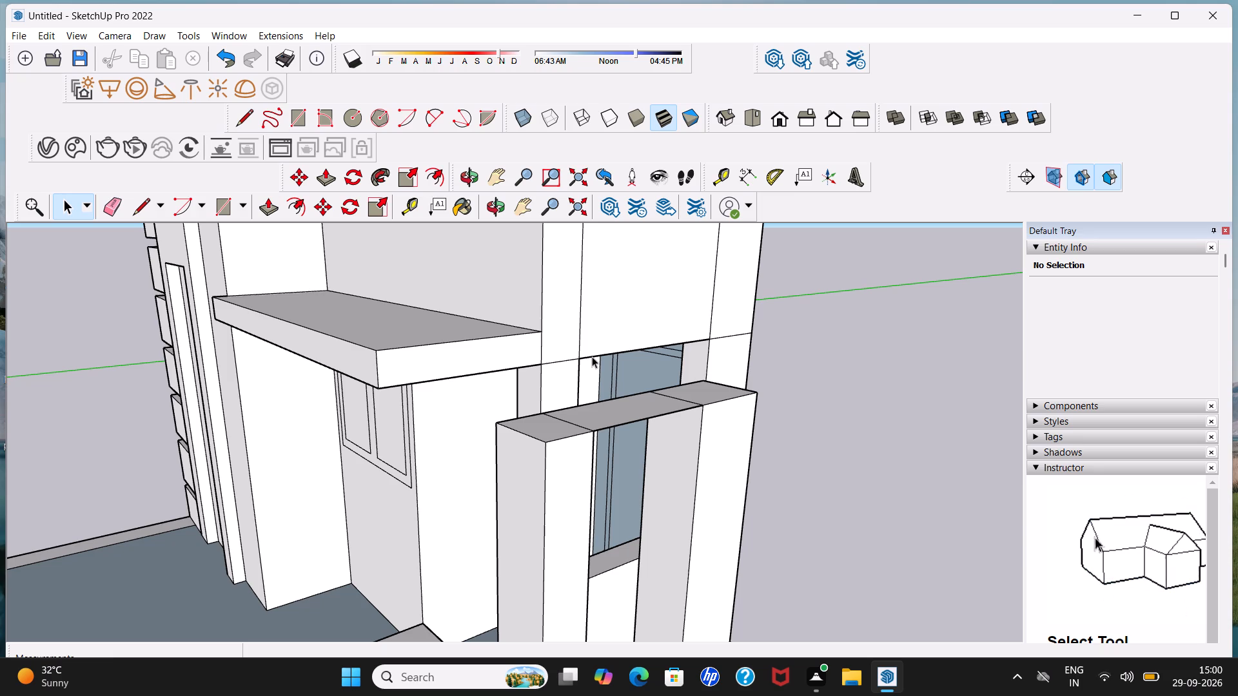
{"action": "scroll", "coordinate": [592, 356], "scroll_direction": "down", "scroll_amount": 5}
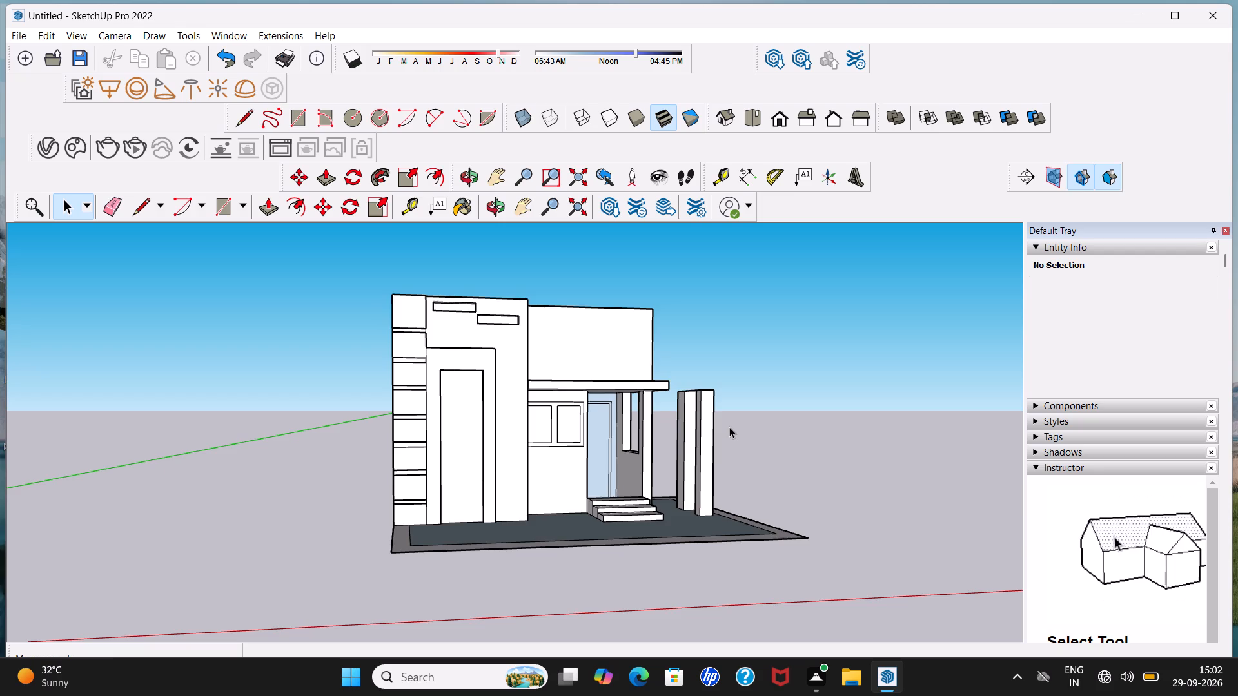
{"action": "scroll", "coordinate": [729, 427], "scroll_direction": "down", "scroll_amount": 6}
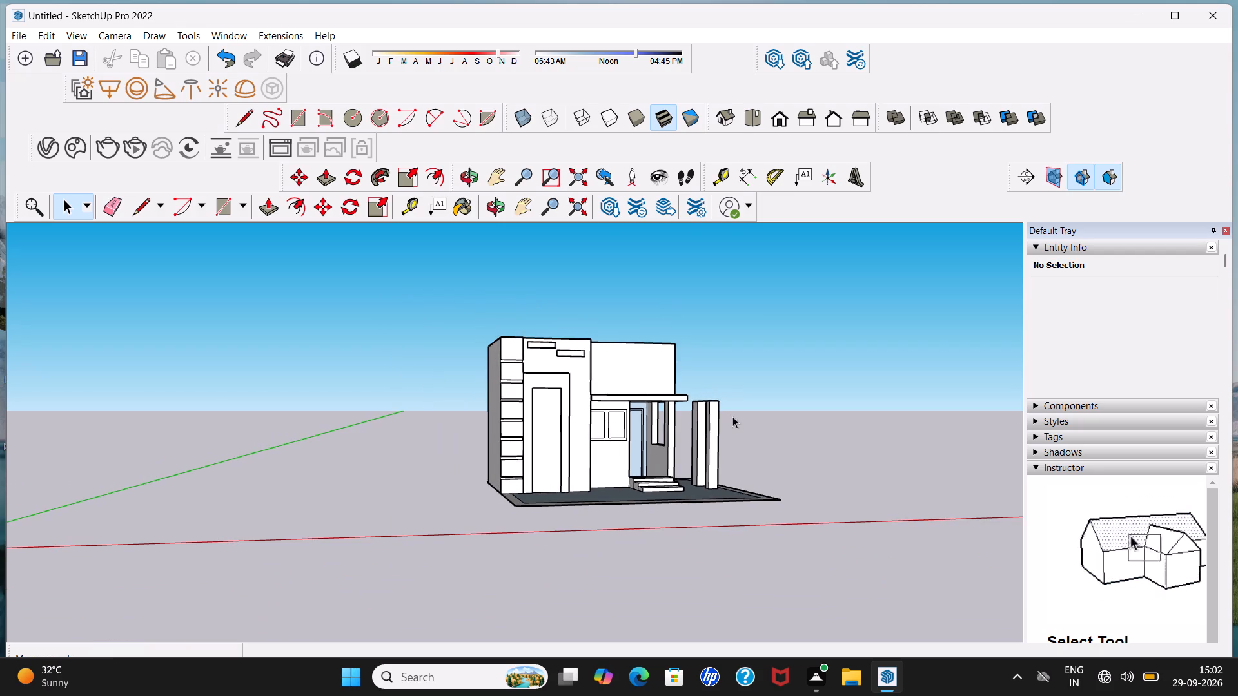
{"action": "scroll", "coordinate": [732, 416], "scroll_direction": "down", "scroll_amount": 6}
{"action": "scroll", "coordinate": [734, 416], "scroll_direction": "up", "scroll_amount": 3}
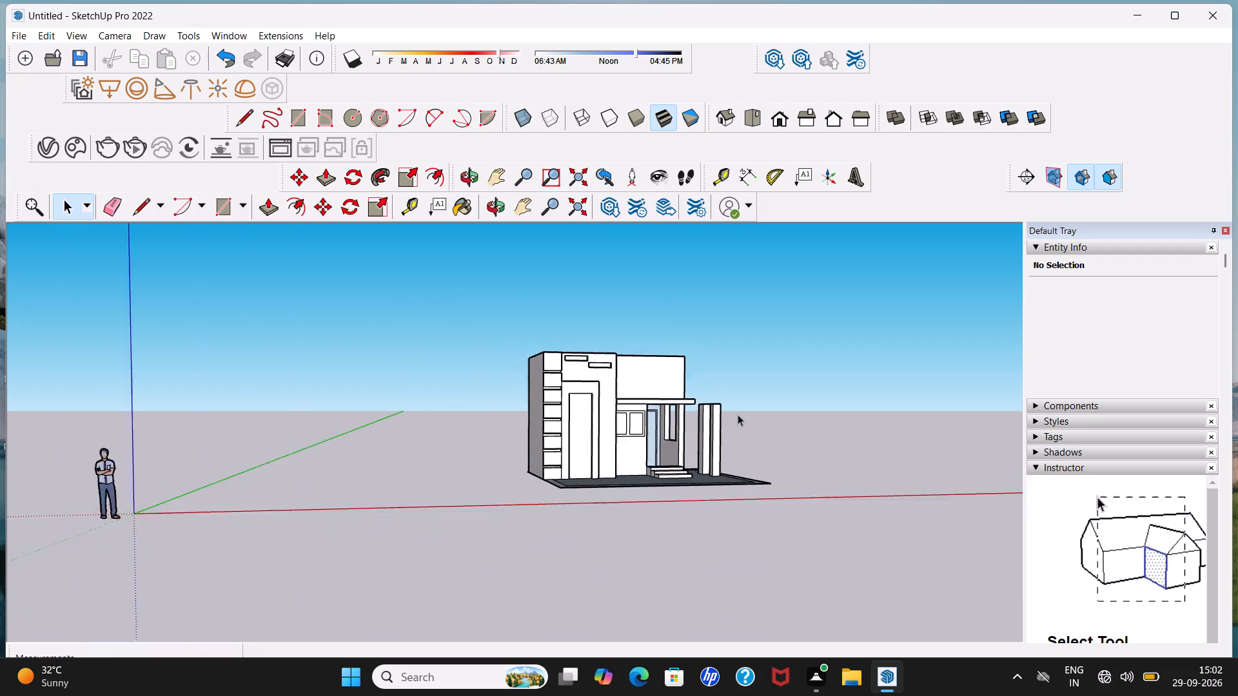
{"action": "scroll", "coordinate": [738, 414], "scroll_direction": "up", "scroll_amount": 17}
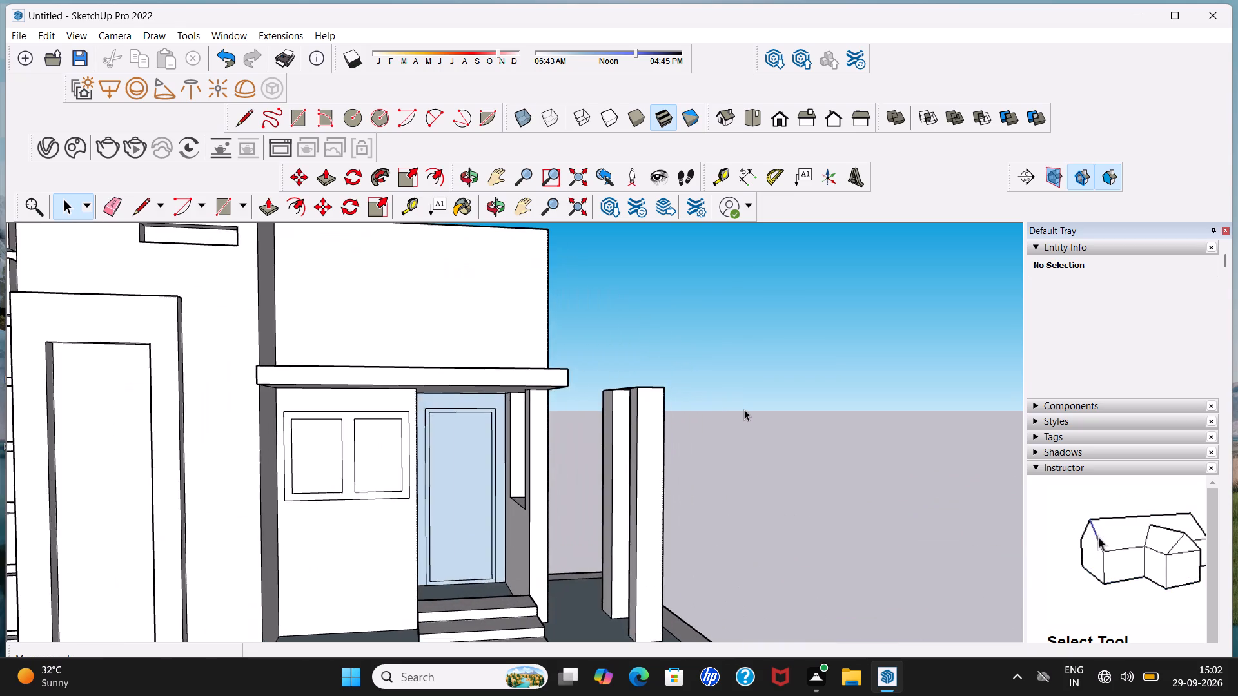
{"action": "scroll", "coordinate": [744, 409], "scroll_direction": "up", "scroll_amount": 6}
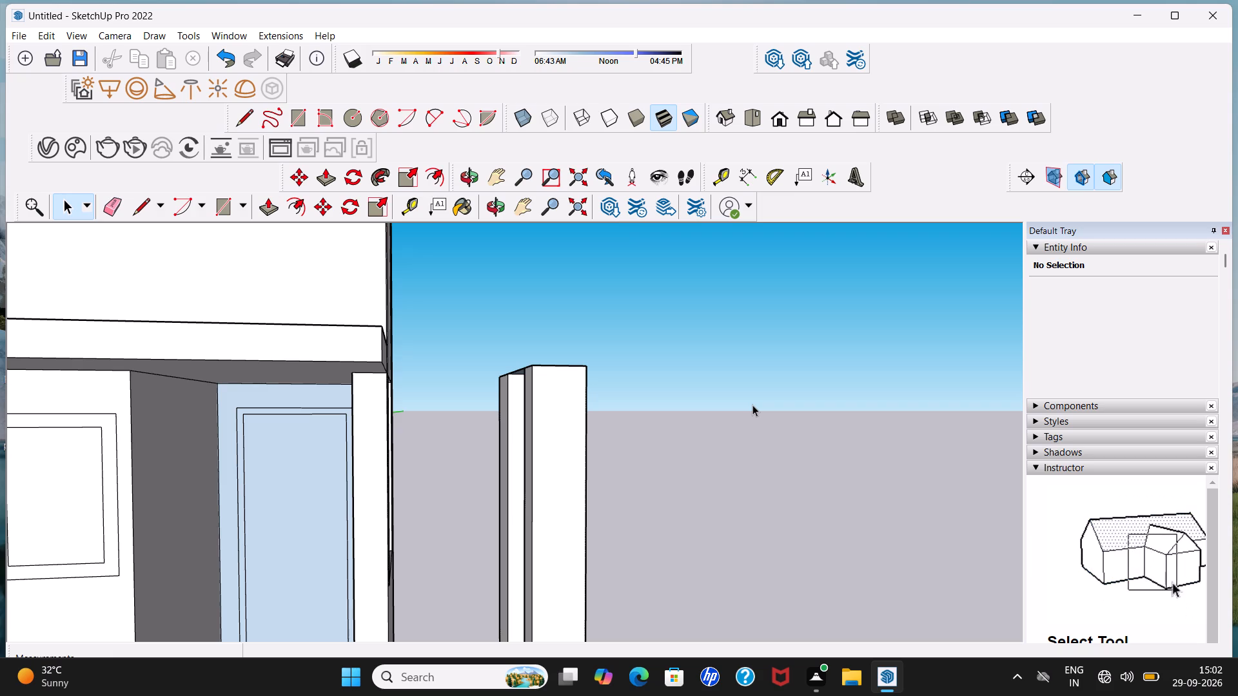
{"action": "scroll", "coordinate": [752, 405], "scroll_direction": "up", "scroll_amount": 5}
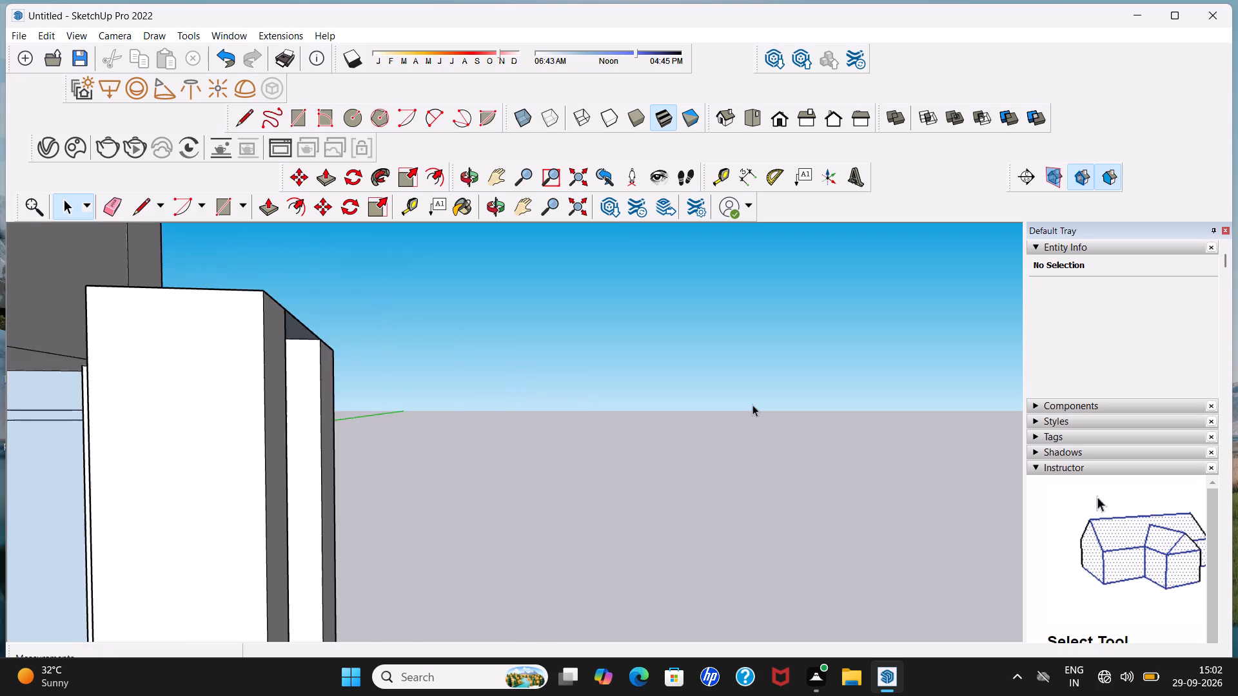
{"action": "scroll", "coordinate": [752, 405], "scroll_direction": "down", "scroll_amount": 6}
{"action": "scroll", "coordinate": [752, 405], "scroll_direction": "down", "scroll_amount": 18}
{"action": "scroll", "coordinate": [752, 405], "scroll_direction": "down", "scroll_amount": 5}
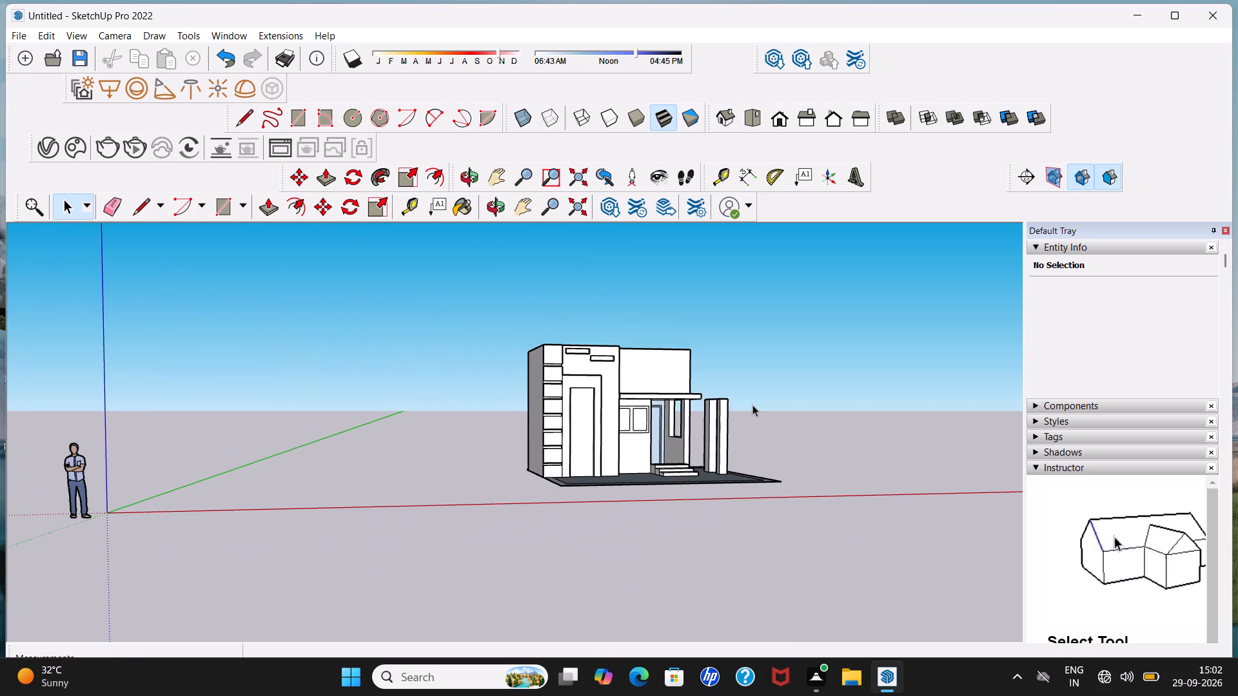
Examine the porch entrance with its steps, door and canopy, and the free-standing posts beside it, from the front.
{"action": "middle_click_drag", "start_coordinate": [752, 405], "coordinate": [715, 411]}
{"action": "scroll", "coordinate": [715, 411], "scroll_direction": "up", "scroll_amount": 8}
{"action": "scroll", "coordinate": [715, 411], "scroll_direction": "down", "scroll_amount": 1}
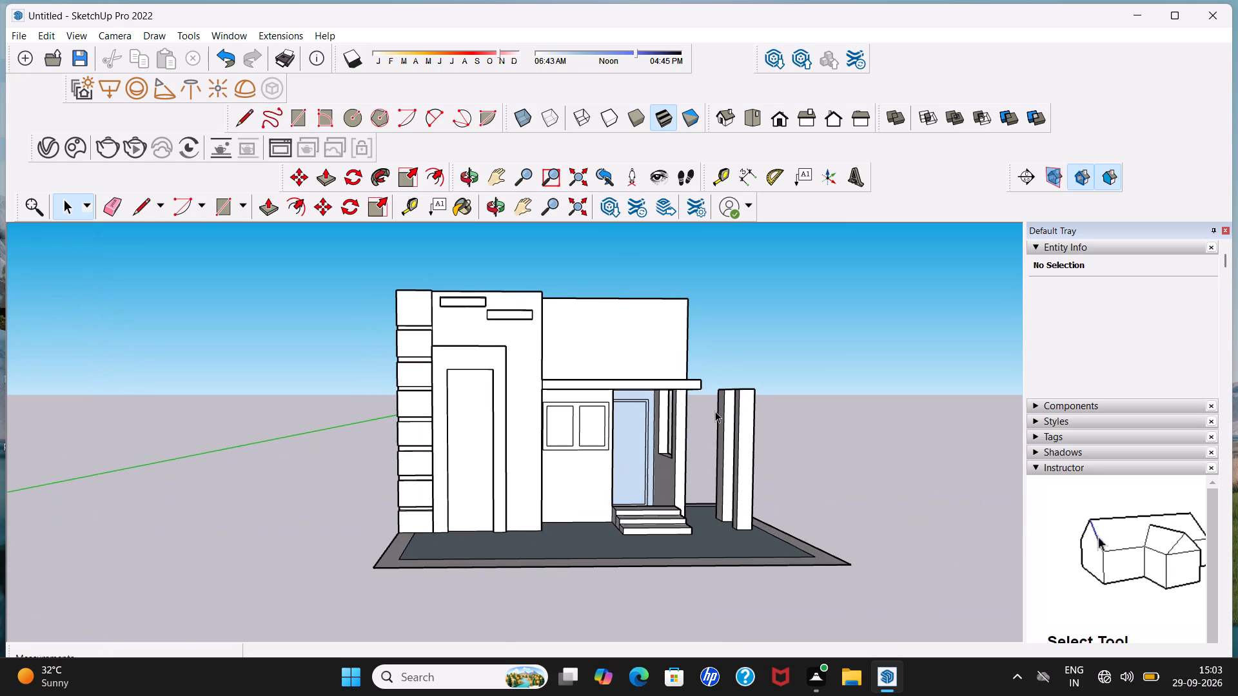
{"action": "middle_click_drag", "start_coordinate": [715, 411], "coordinate": [690, 498]}
{"action": "scroll", "coordinate": [690, 498], "scroll_direction": "up", "scroll_amount": 5}
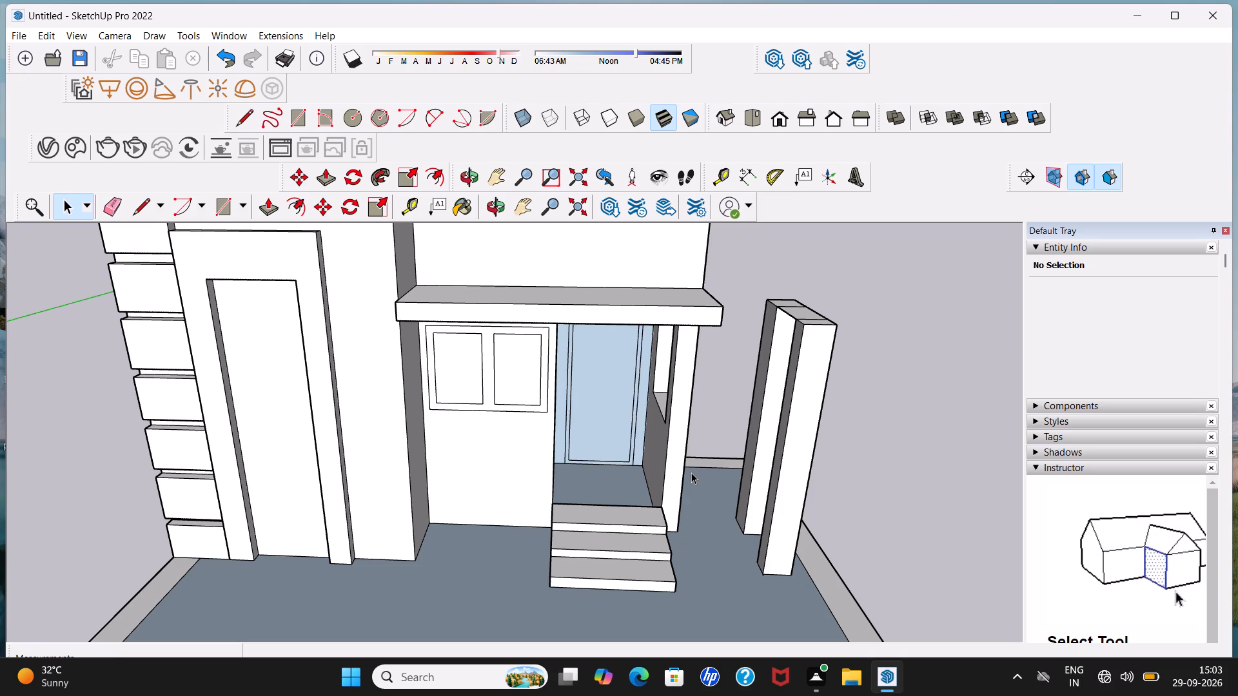
{"action": "scroll", "coordinate": [691, 472], "scroll_direction": "up", "scroll_amount": 4}
{"action": "scroll", "coordinate": [691, 472], "scroll_direction": "down", "scroll_amount": 2}
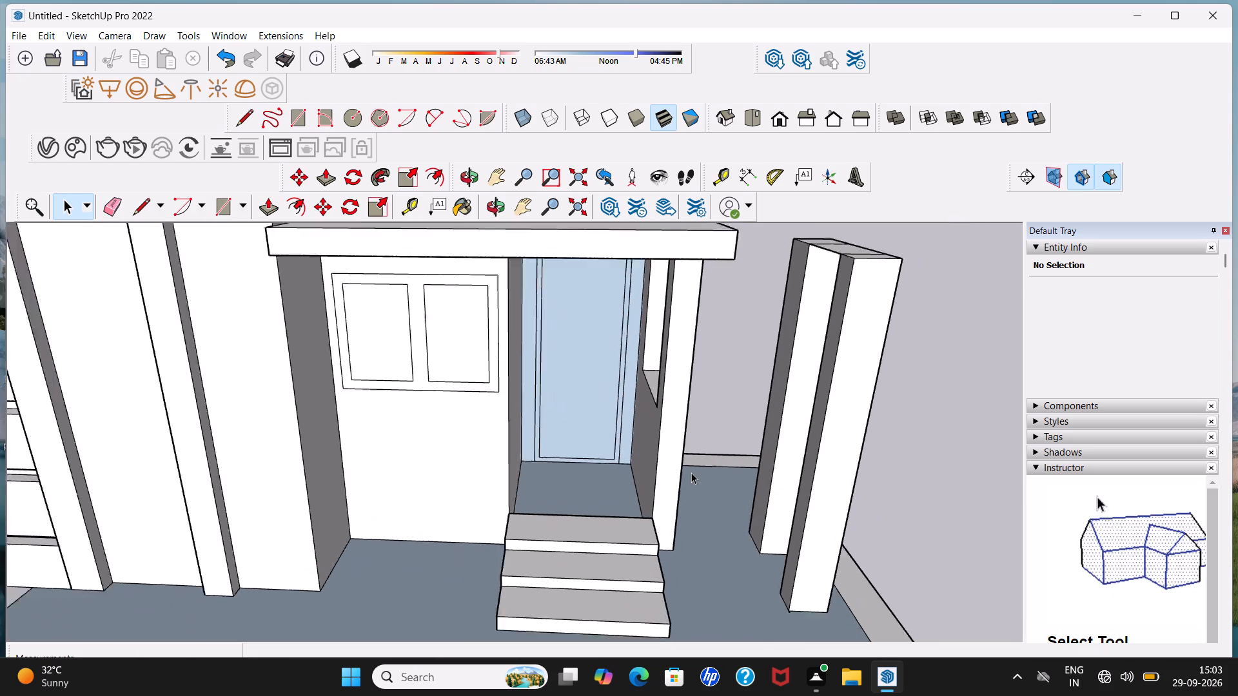
{"action": "scroll", "coordinate": [691, 472], "scroll_direction": "down", "scroll_amount": 6}
{"action": "middle_click_drag", "start_coordinate": [691, 472], "coordinate": [688, 421]}
{"action": "scroll", "coordinate": [688, 421], "scroll_direction": "up", "scroll_amount": 2}
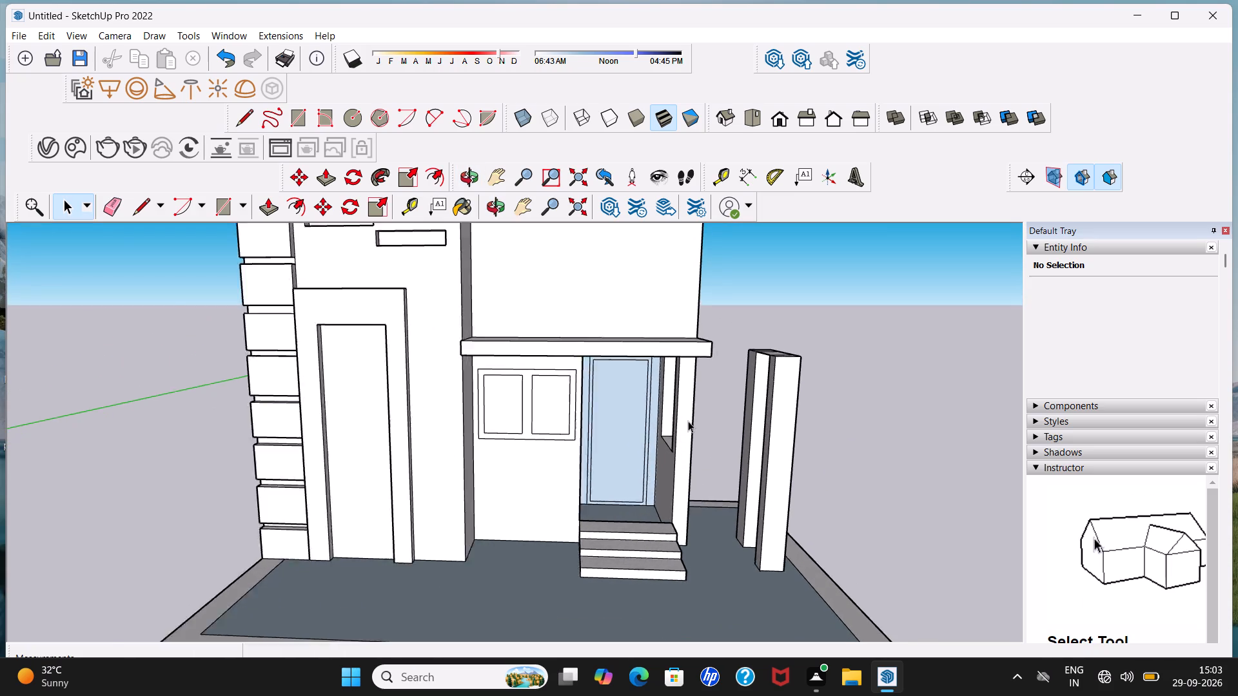
{"action": "scroll", "coordinate": [688, 421], "scroll_direction": "up", "scroll_amount": 2}
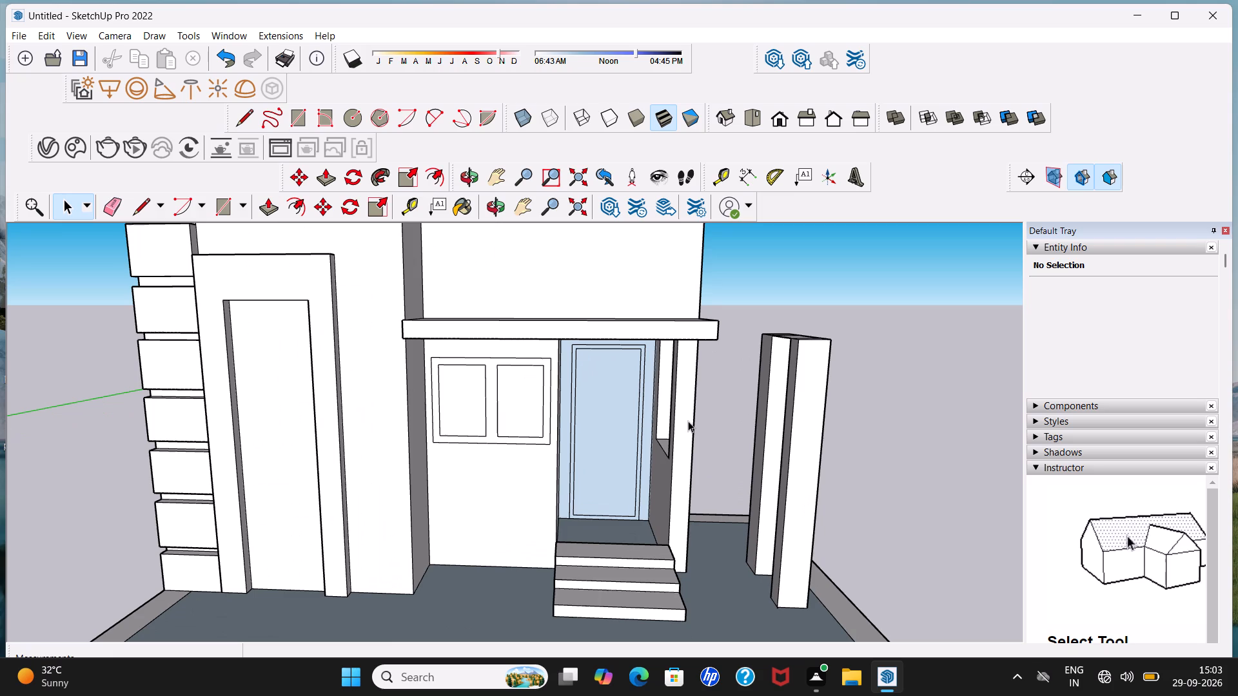
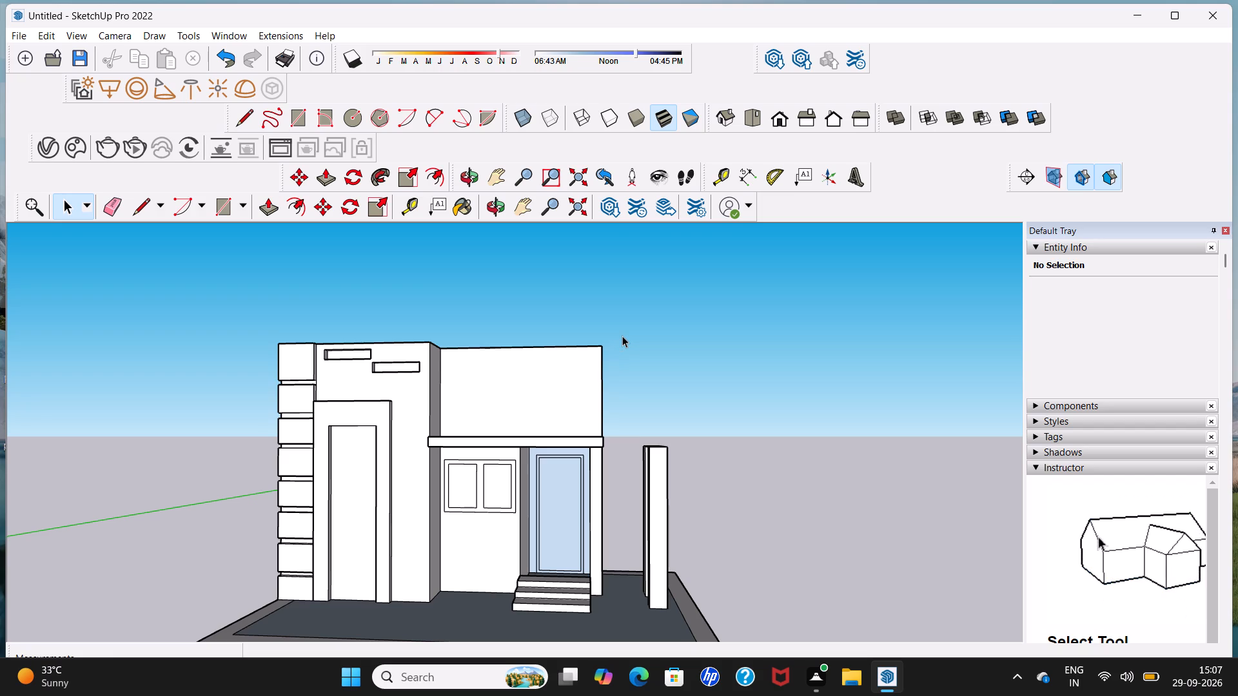
Examine the house front, the porch and the plain upper storey face from several distances and from slightly above.
{"action": "scroll", "coordinate": [622, 336], "scroll_direction": "up", "scroll_amount": 6}
{"action": "scroll", "coordinate": [616, 349], "scroll_direction": "down", "scroll_amount": 7}
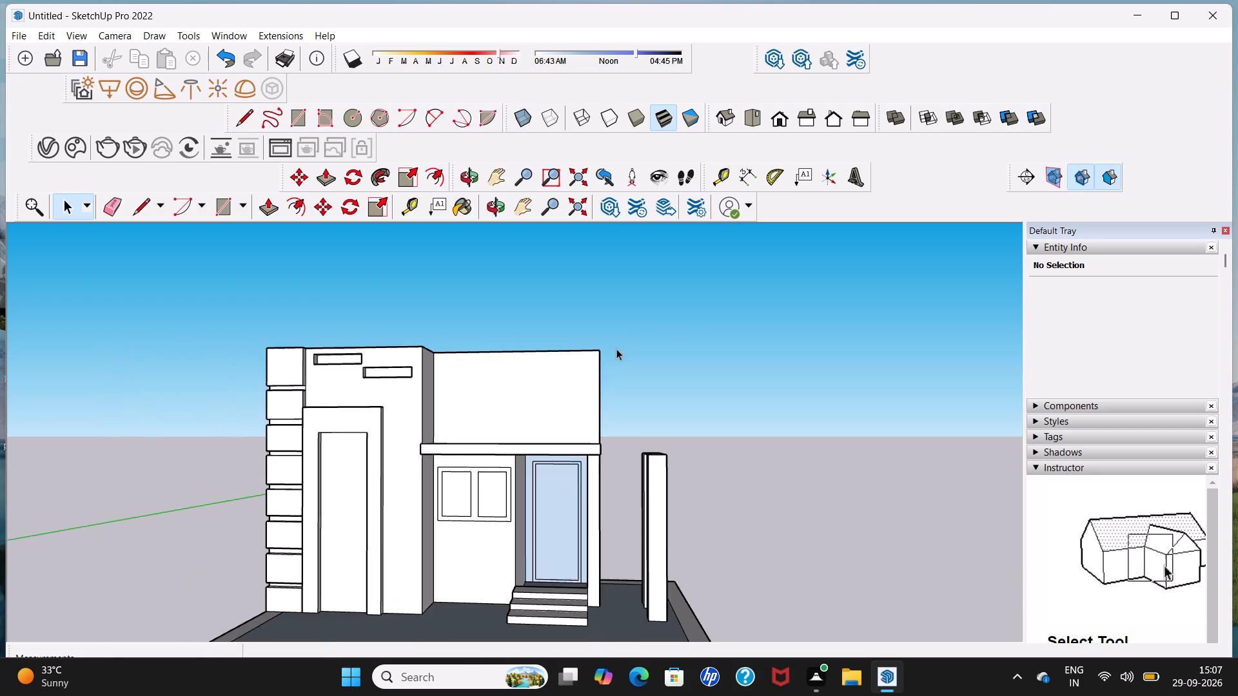
{"action": "scroll", "coordinate": [616, 349], "scroll_direction": "down", "scroll_amount": 4}
{"action": "middle_click_drag", "start_coordinate": [612, 362], "coordinate": [789, 339]}
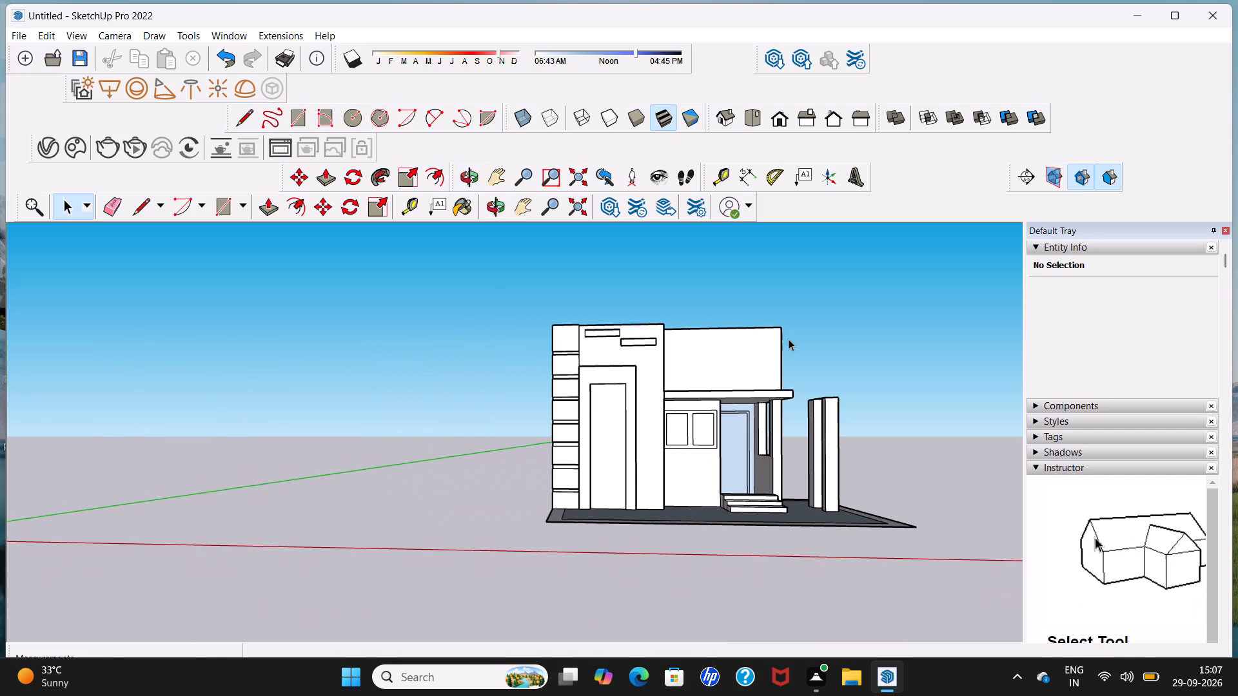
{"action": "scroll", "coordinate": [789, 339], "scroll_direction": "down", "scroll_amount": 4}
{"action": "middle_click_drag", "start_coordinate": [789, 339], "coordinate": [731, 402]}
{"action": "scroll", "coordinate": [731, 402], "scroll_direction": "down", "scroll_amount": 1}
{"action": "scroll", "coordinate": [731, 401], "scroll_direction": "up", "scroll_amount": 6}
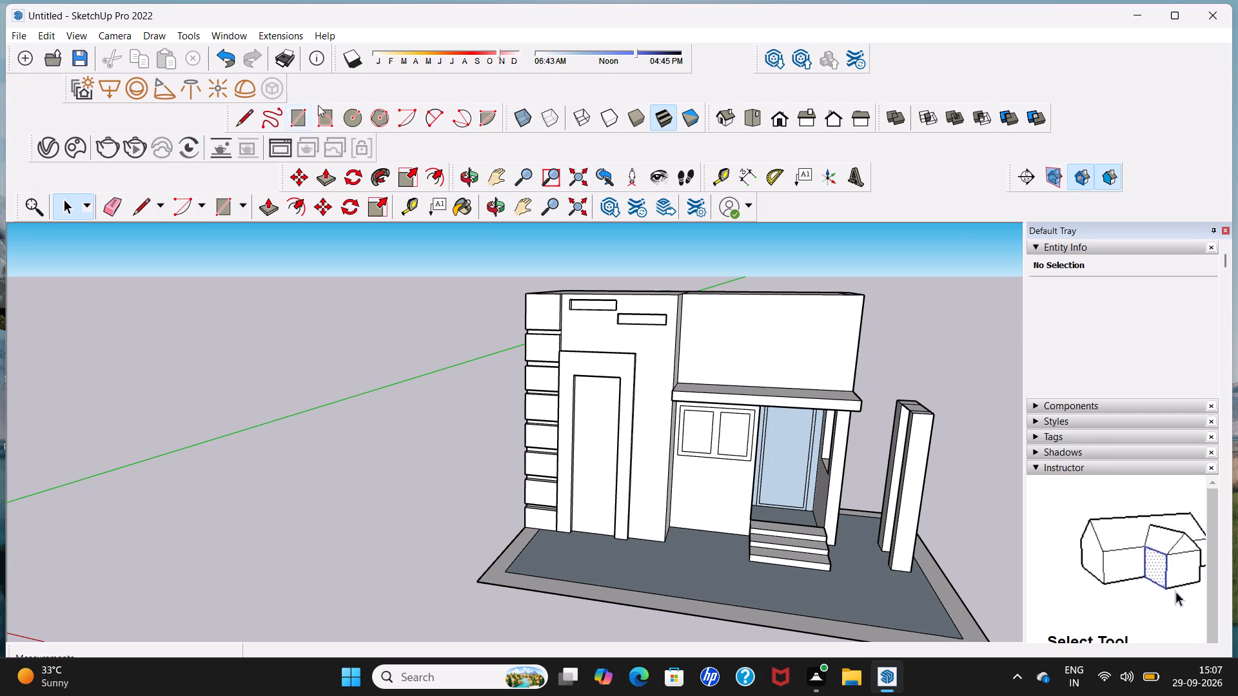
On the upper storey's front, draw a stepped outline from the top edge: about 8" down, 2'10" left, 4'9" down, 6'7" right, 1'6" up, across to outer edge.
{"action": "left_click", "coordinate": [251, 122]}
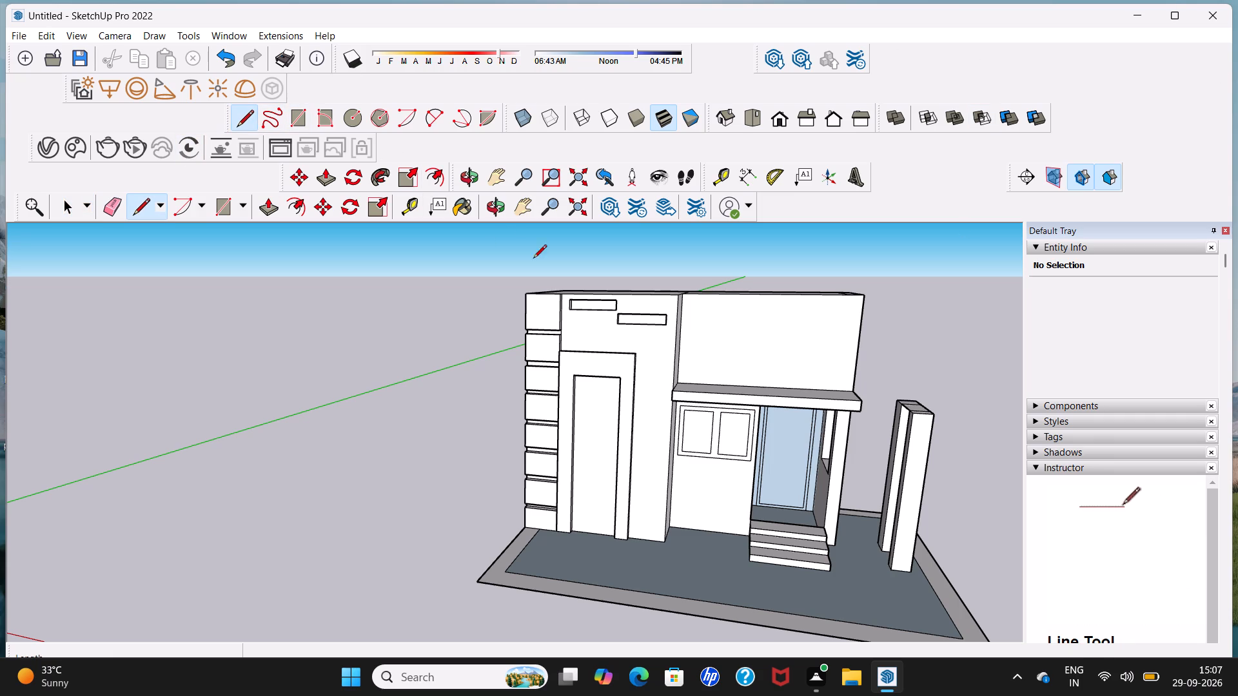
{"action": "middle_click_drag", "start_coordinate": [632, 309], "coordinate": [550, 287], "text": "shift"}
{"action": "scroll", "coordinate": [603, 269], "scroll_direction": "up", "scroll_amount": 3}
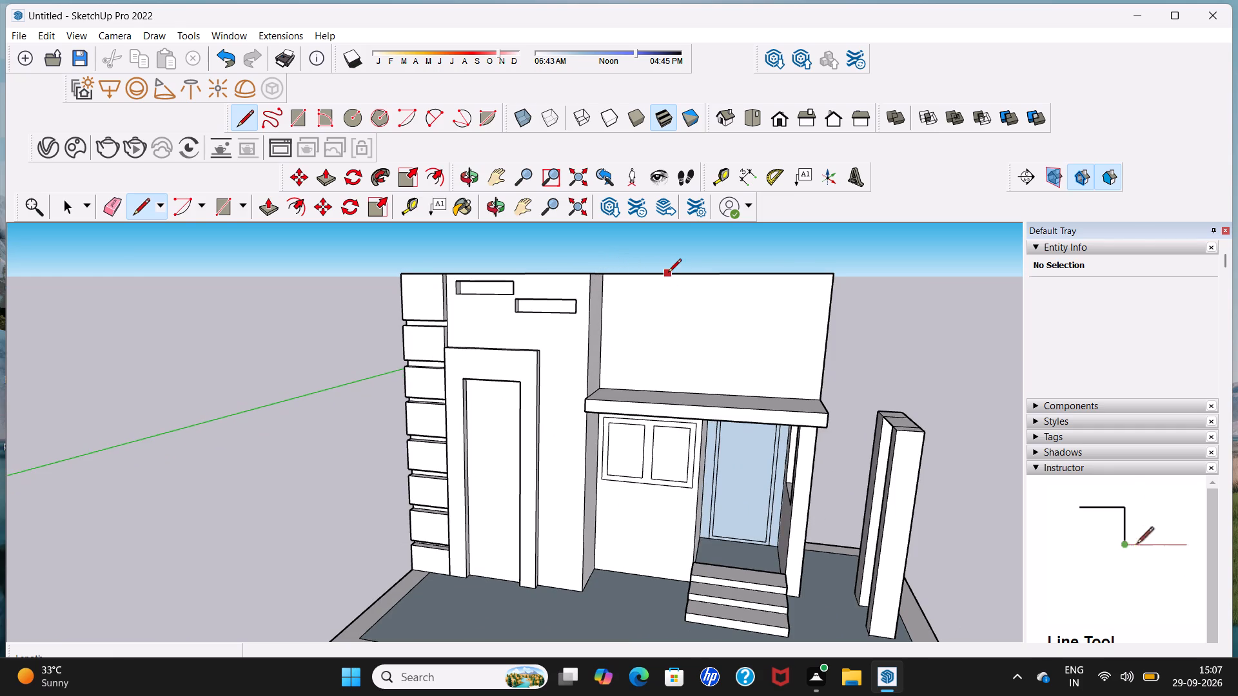
{"action": "left_click", "coordinate": [668, 276]}
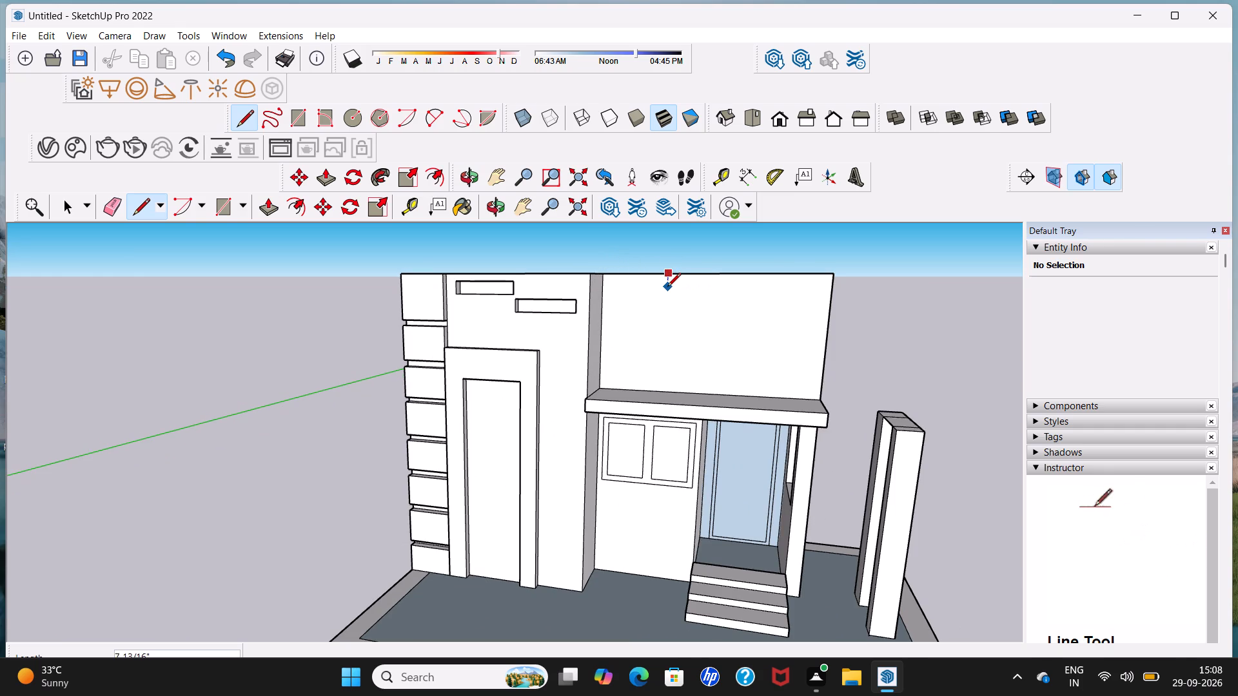
{"action": "left_click", "coordinate": [667, 287]}
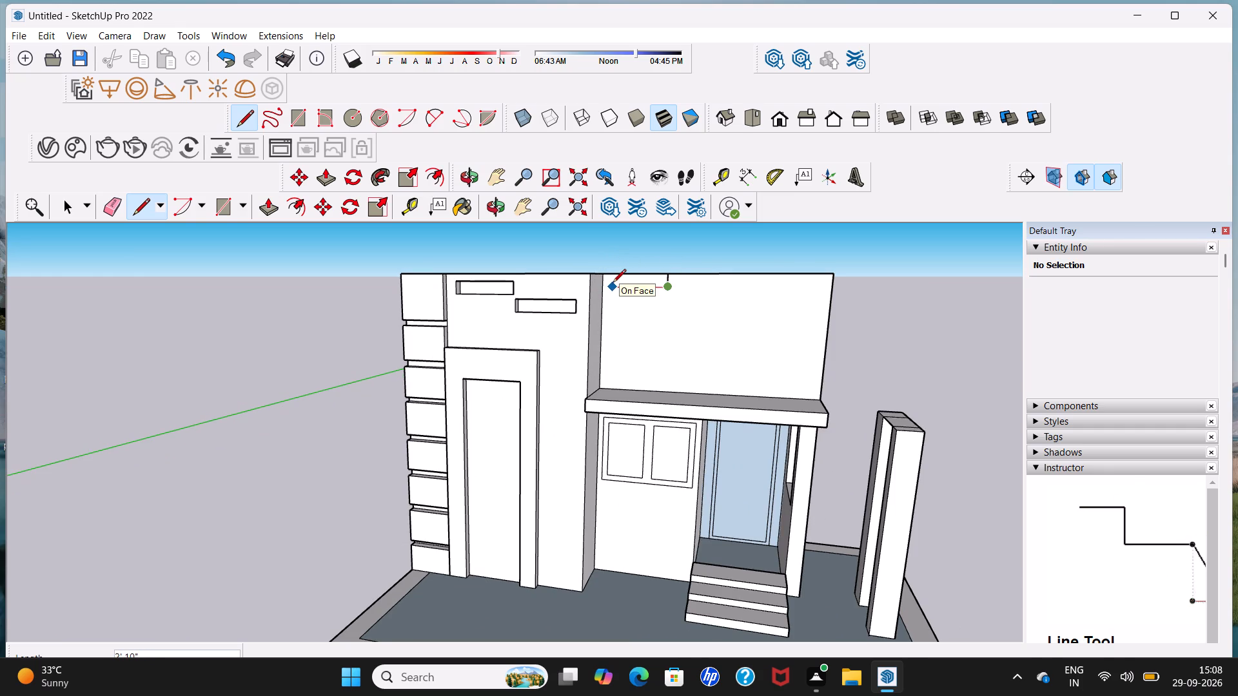
{"action": "left_click", "coordinate": [616, 284]}
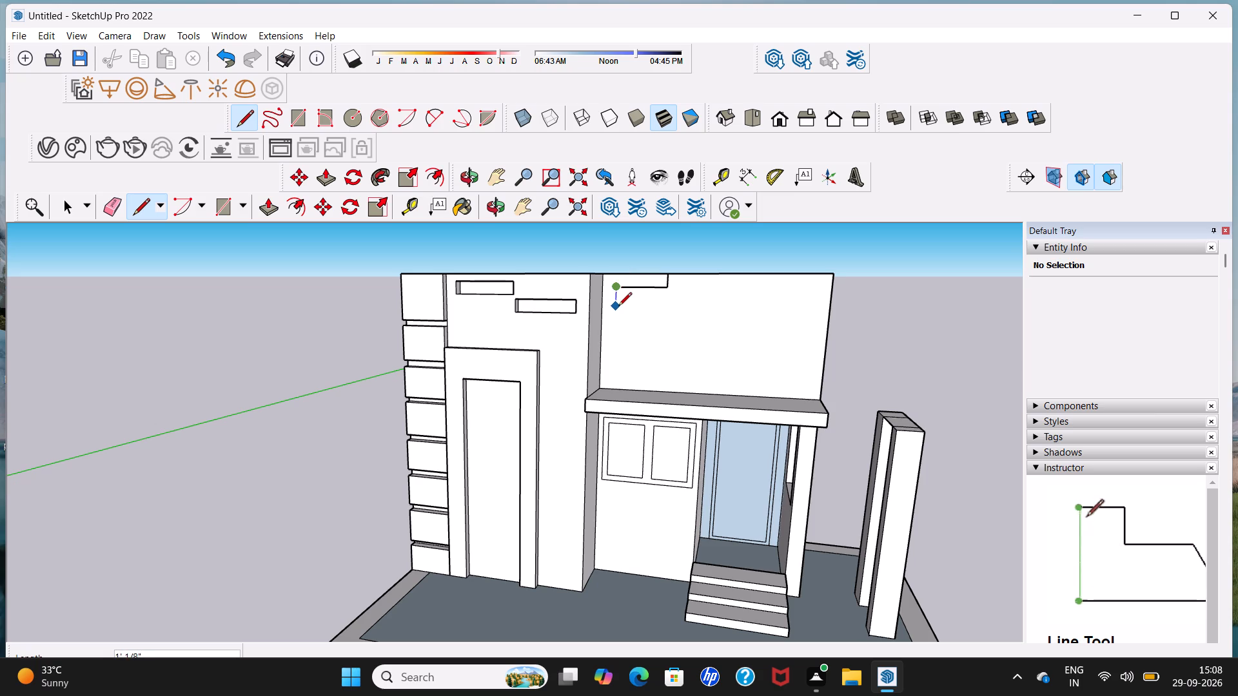
{"action": "left_click", "coordinate": [621, 377]}
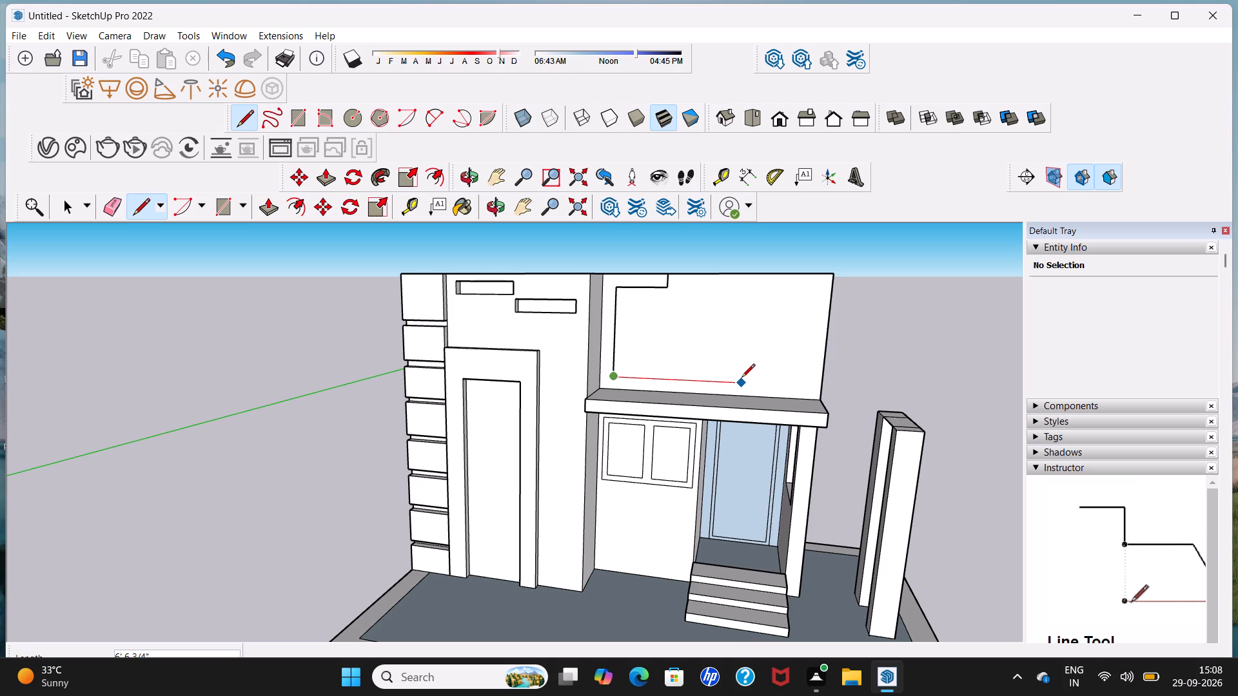
{"action": "left_click", "coordinate": [742, 378]}
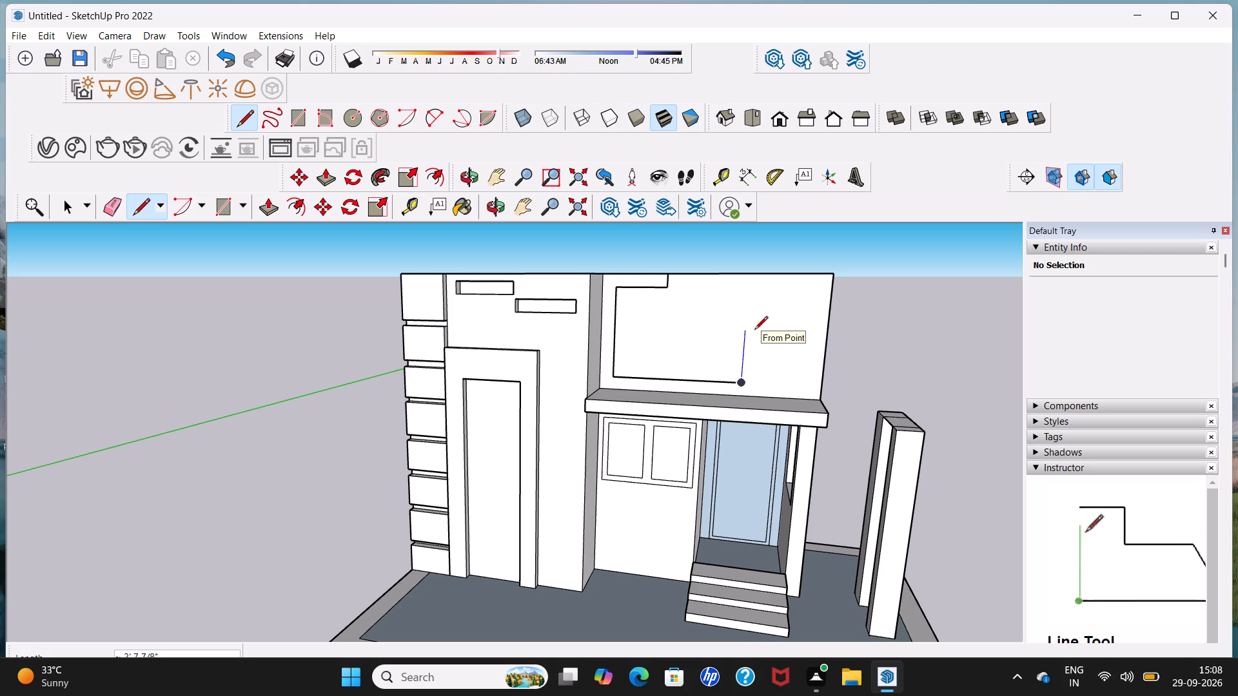
{"action": "scroll", "coordinate": [754, 331], "scroll_direction": "up", "scroll_amount": 2}
{"action": "scroll", "coordinate": [754, 331], "scroll_direction": "down", "scroll_amount": 1}
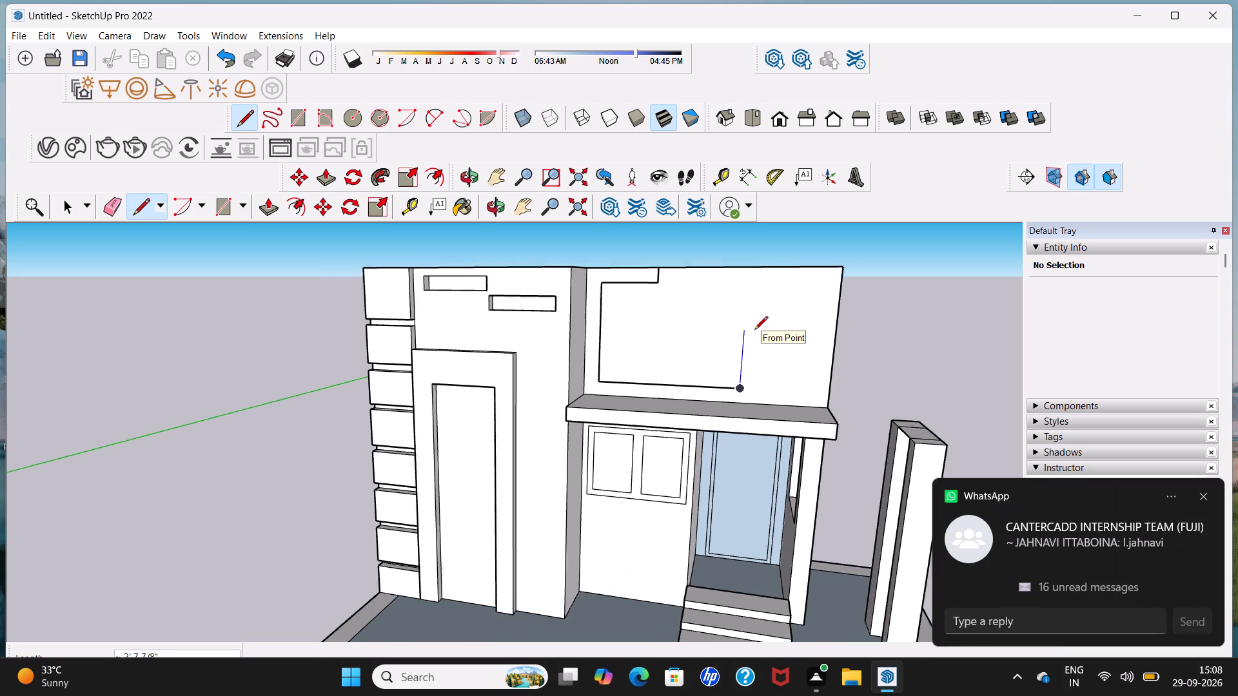
{"action": "scroll", "coordinate": [754, 331], "scroll_direction": "down", "scroll_amount": 2}
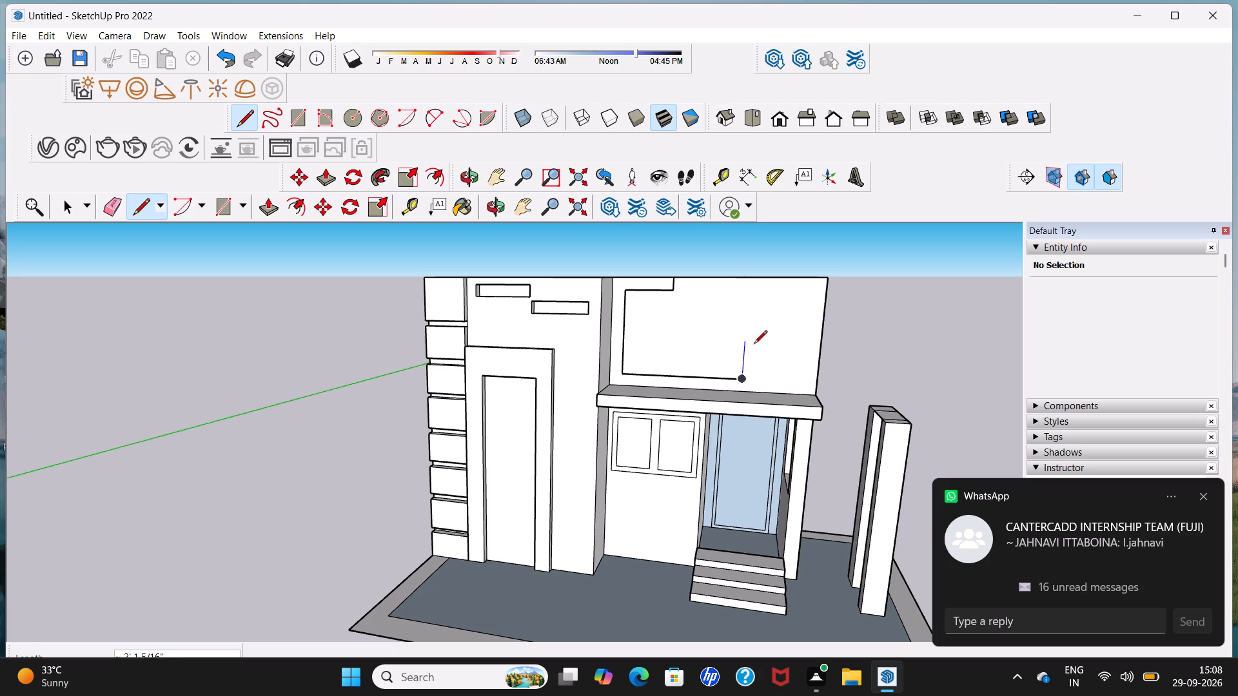
{"action": "scroll", "coordinate": [752, 348], "scroll_direction": "up", "scroll_amount": 5}
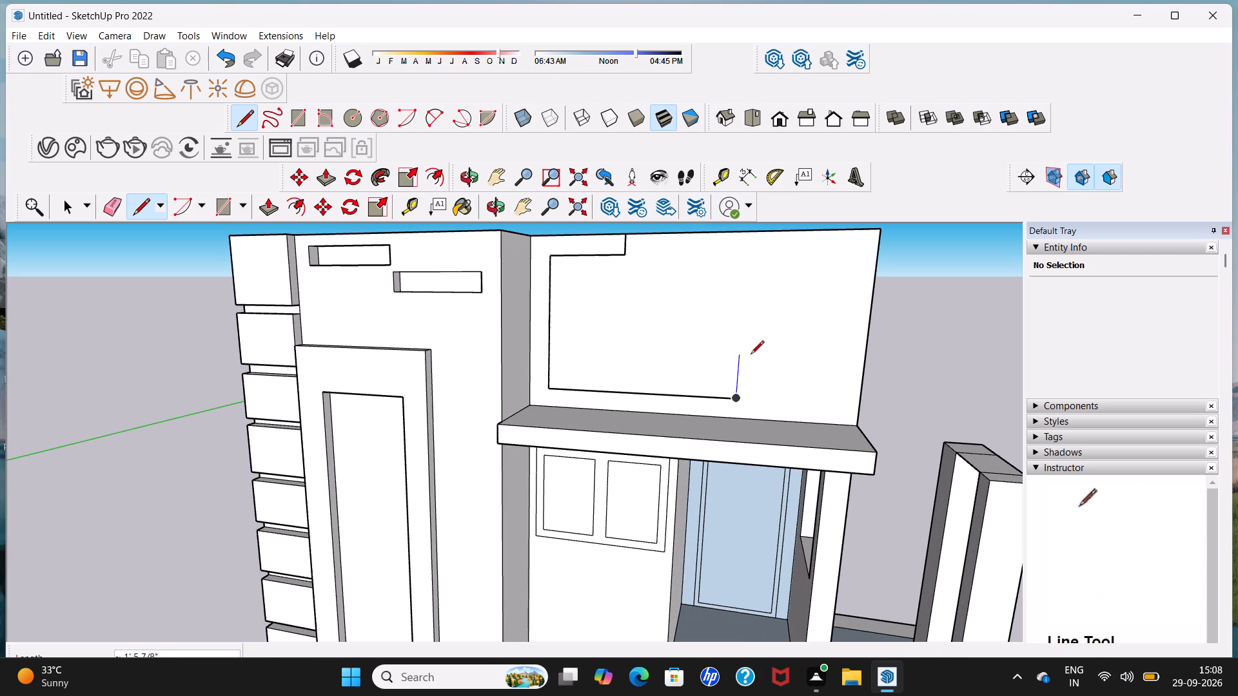
{"action": "left_click", "coordinate": [751, 355]}
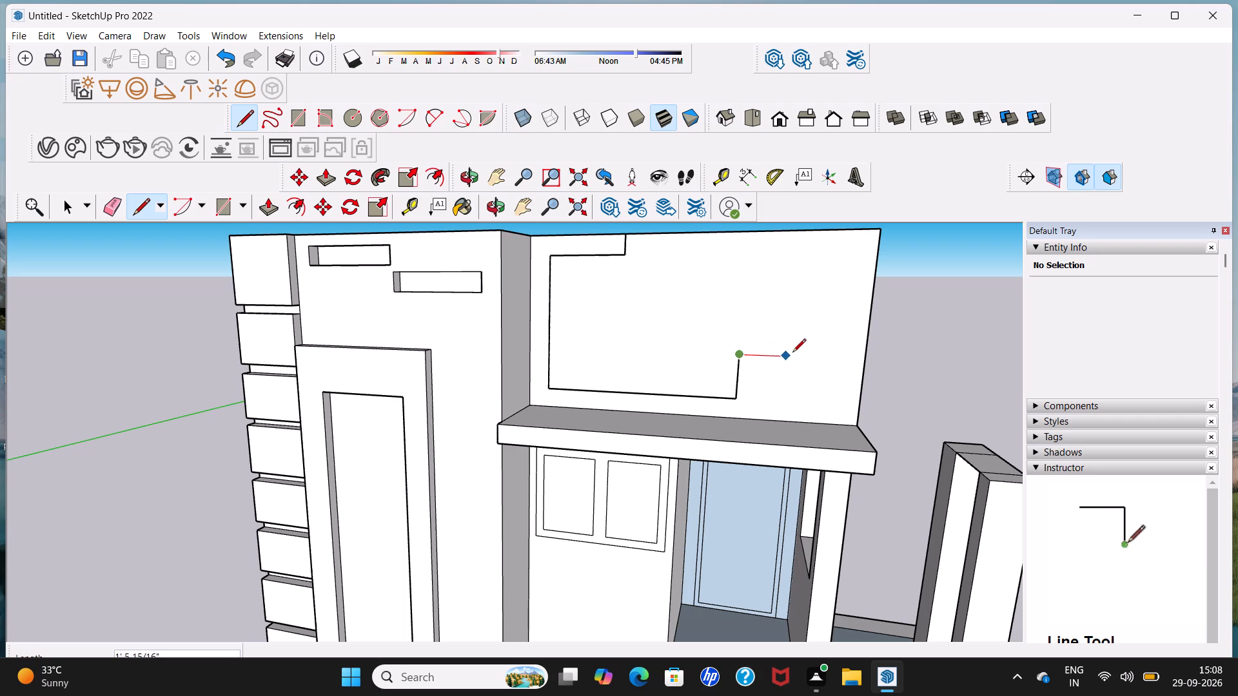
{"action": "left_click", "coordinate": [867, 363]}
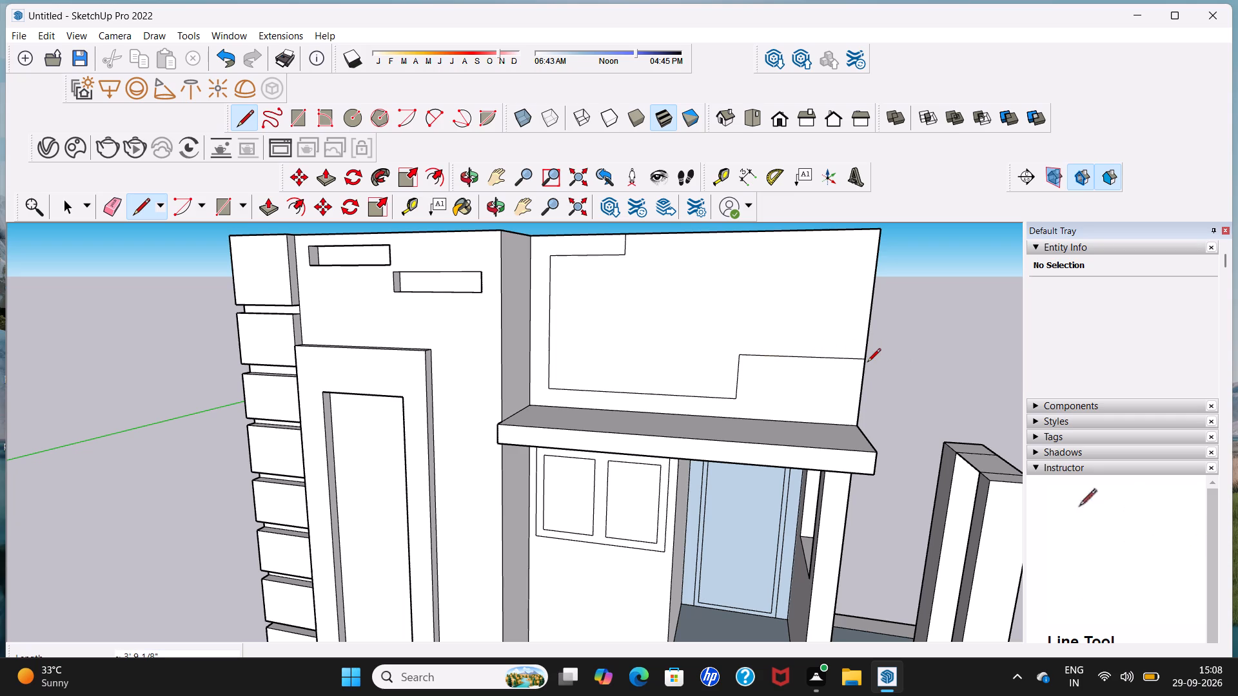
Draw an L-shaped strip from the outline's upper notch corner: about 2'4" down, 2'8" right, 2' back, 1'9" up, 4' right, up to the top edge.
{"action": "scroll", "coordinate": [867, 363], "scroll_direction": "down", "scroll_amount": 1}
{"action": "middle_click_drag", "start_coordinate": [867, 371], "coordinate": [854, 412]}
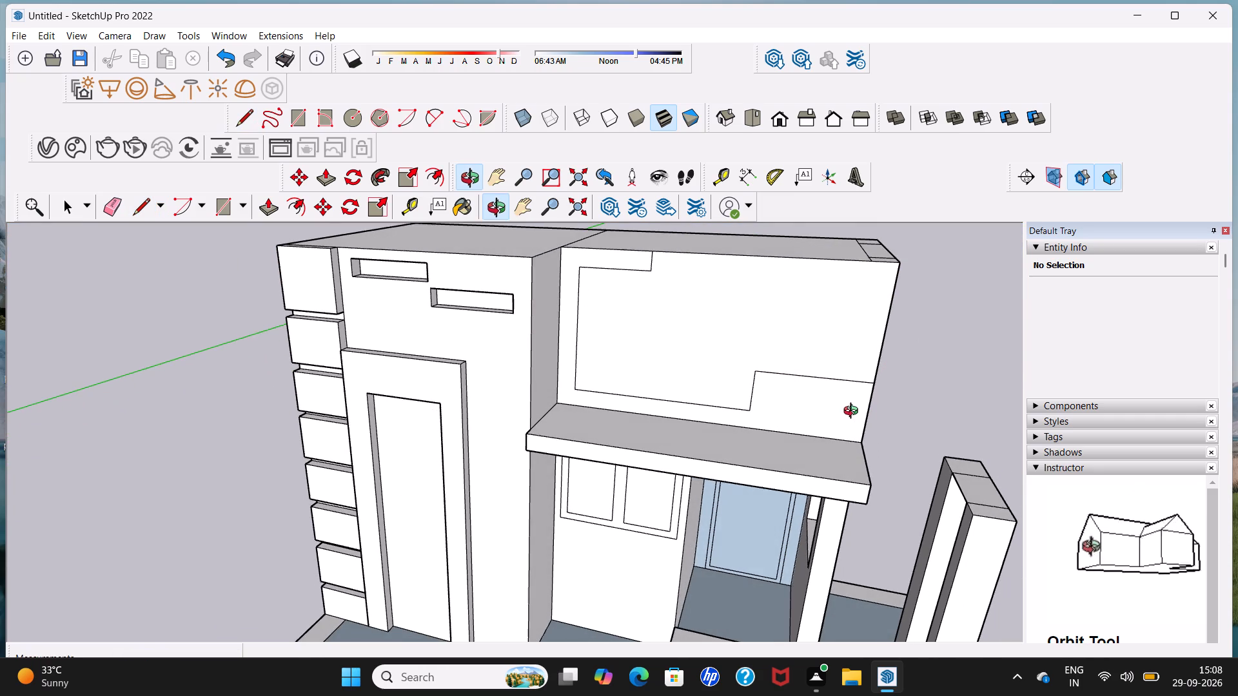
{"action": "middle_click_drag", "start_coordinate": [854, 412], "coordinate": [874, 407]}
{"action": "scroll", "coordinate": [662, 334], "scroll_direction": "up", "scroll_amount": 4}
{"action": "scroll", "coordinate": [662, 334], "scroll_direction": "down", "scroll_amount": 6}
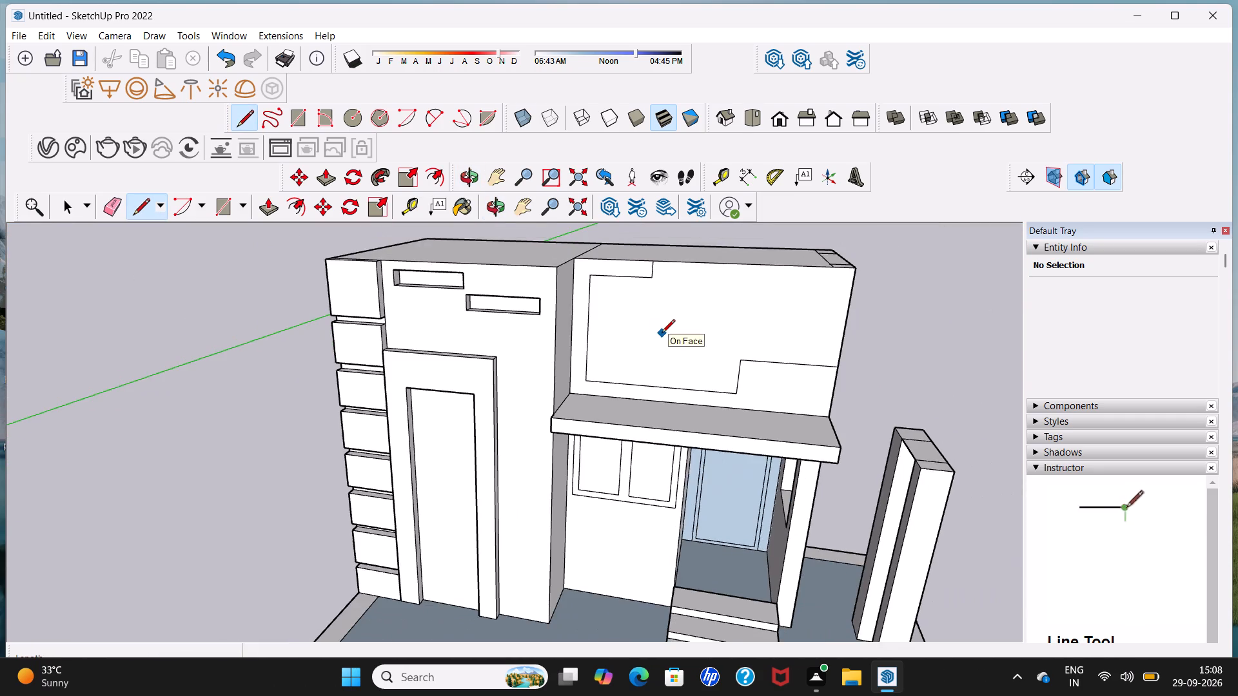
{"action": "middle_click_drag", "start_coordinate": [662, 334], "coordinate": [709, 328]}
{"action": "scroll", "coordinate": [707, 320], "scroll_direction": "up", "scroll_amount": 3}
{"action": "middle_click_drag", "start_coordinate": [707, 320], "coordinate": [720, 274]}
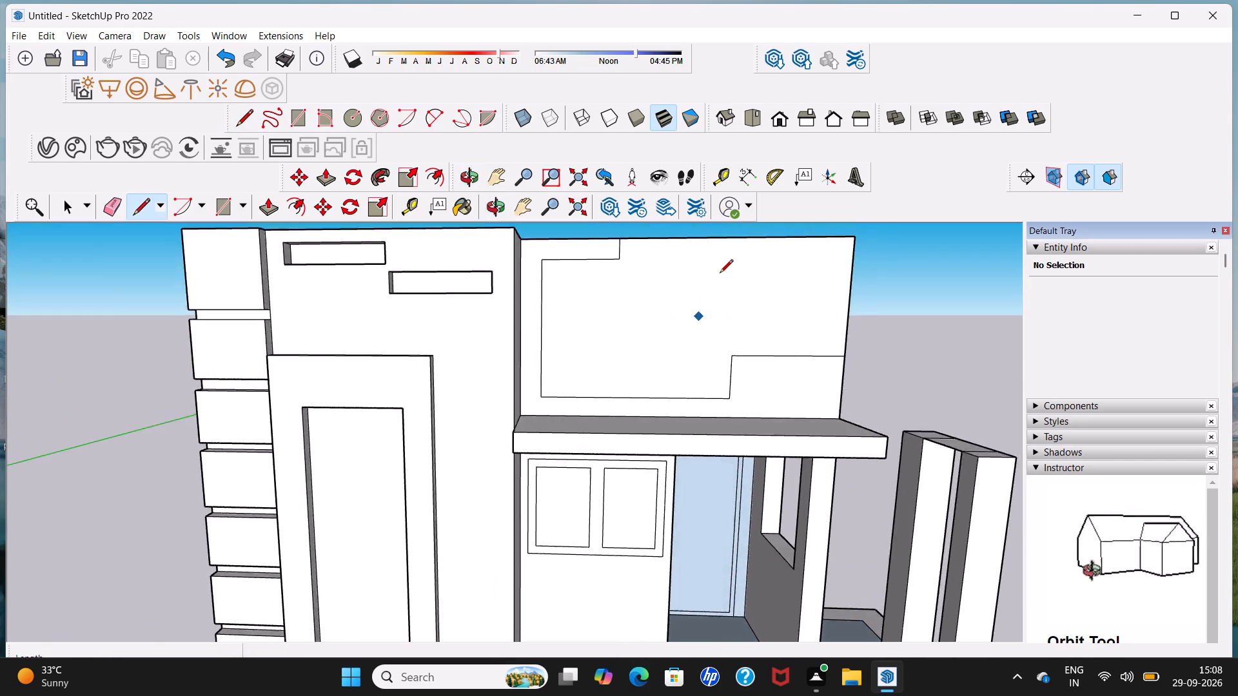
{"action": "scroll", "coordinate": [720, 274], "scroll_direction": "up", "scroll_amount": 1}
{"action": "scroll", "coordinate": [720, 274], "scroll_direction": "down", "scroll_amount": 4}
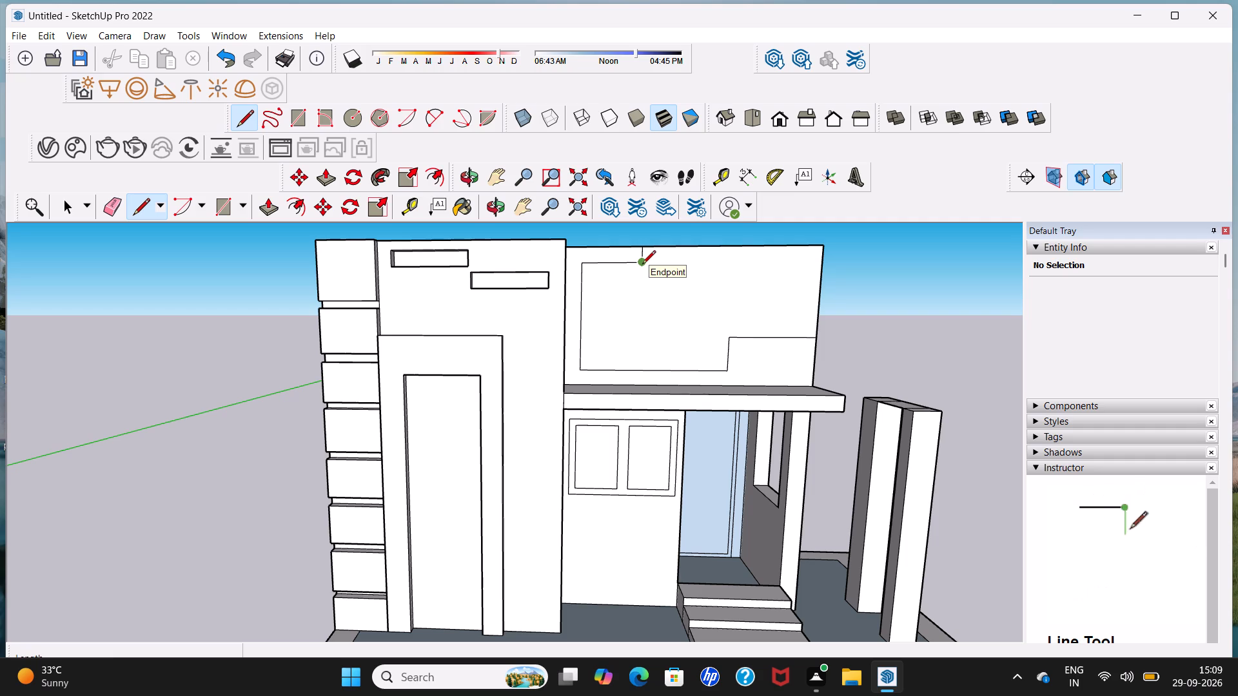
{"action": "left_click", "coordinate": [642, 265]}
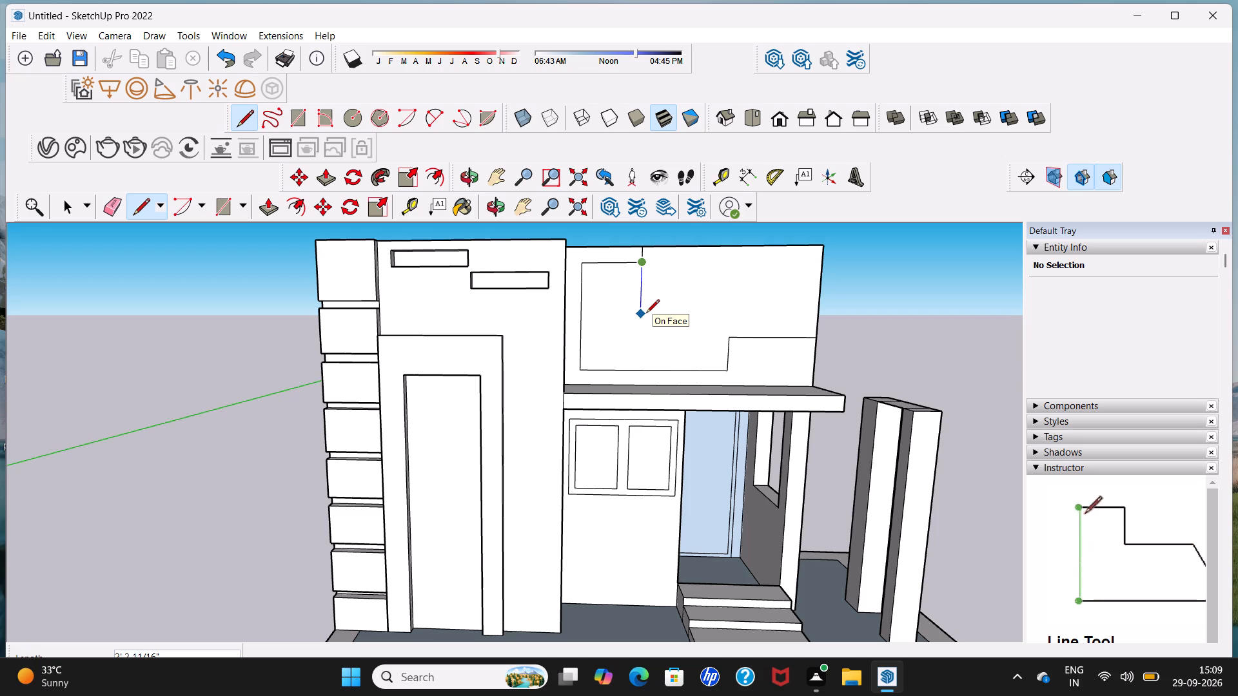
{"action": "left_click", "coordinate": [646, 314]}
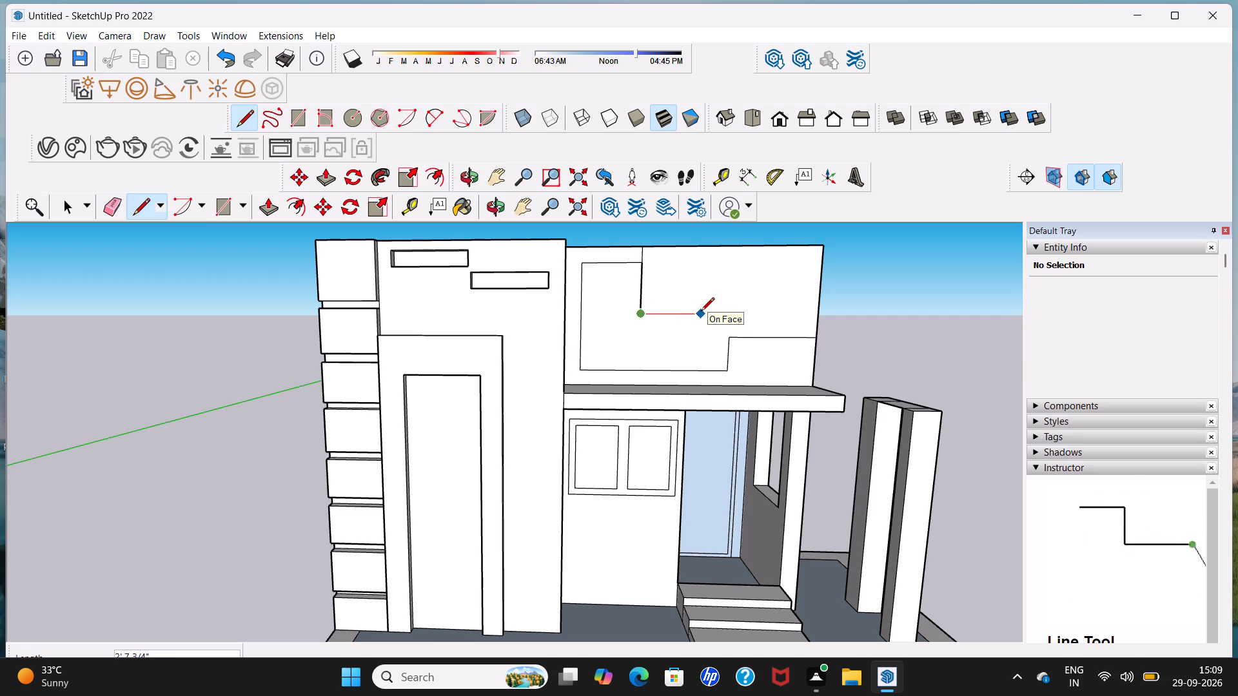
{"action": "left_click", "coordinate": [701, 312]}
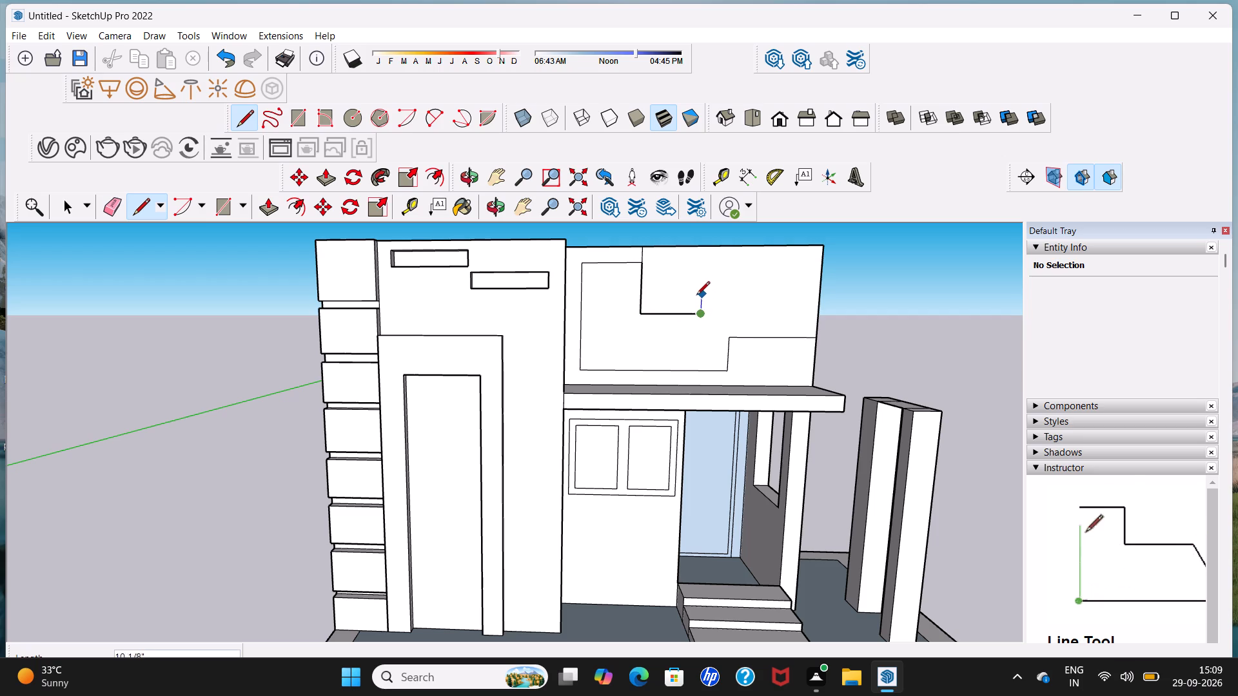
{"action": "left_click", "coordinate": [696, 303]}
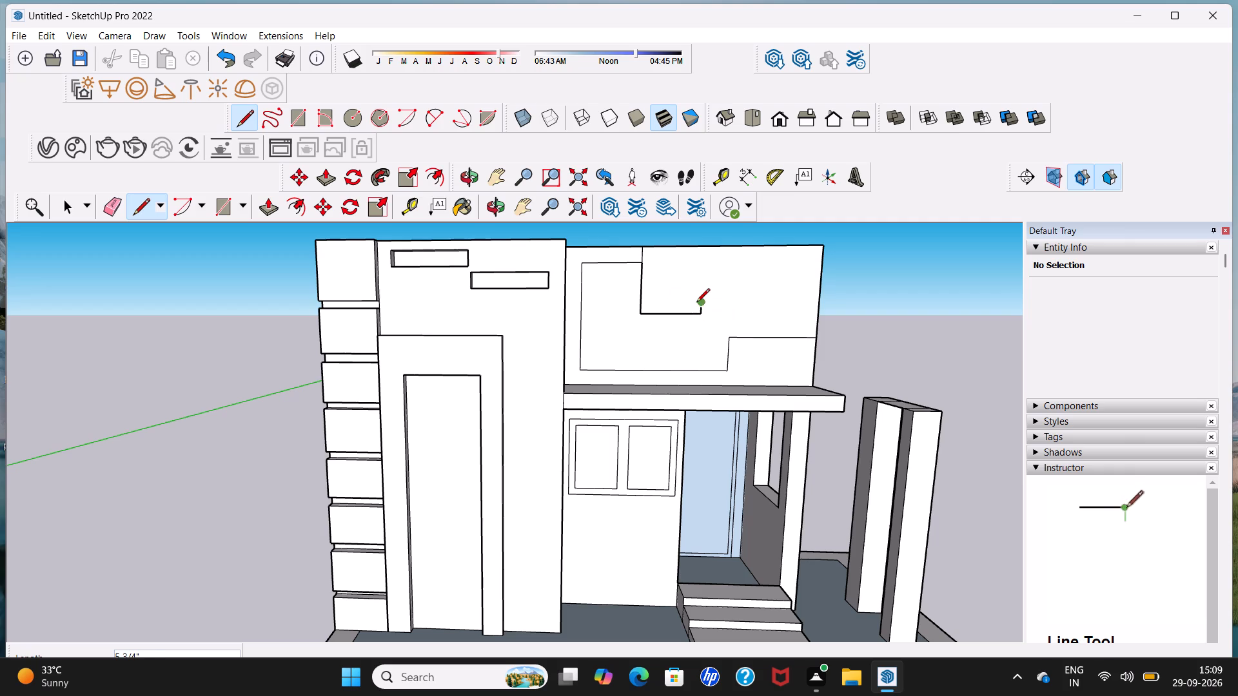
{"action": "left_click", "coordinate": [654, 305]}
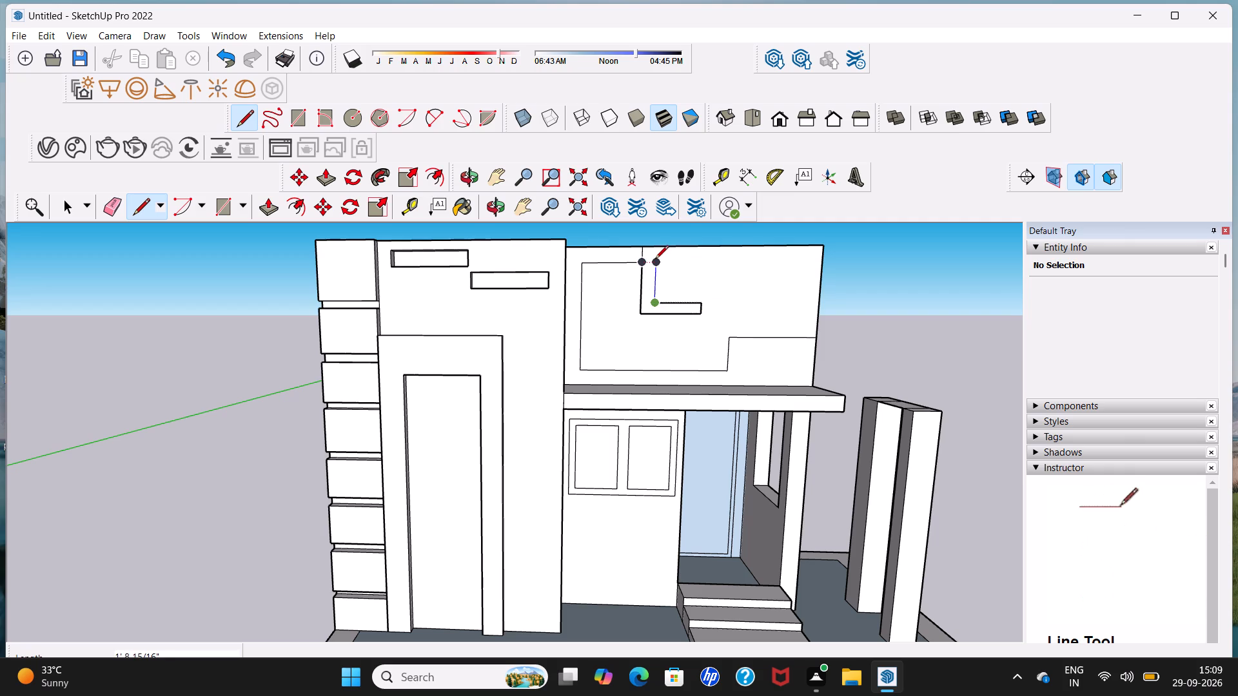
{"action": "left_click", "coordinate": [655, 260]}
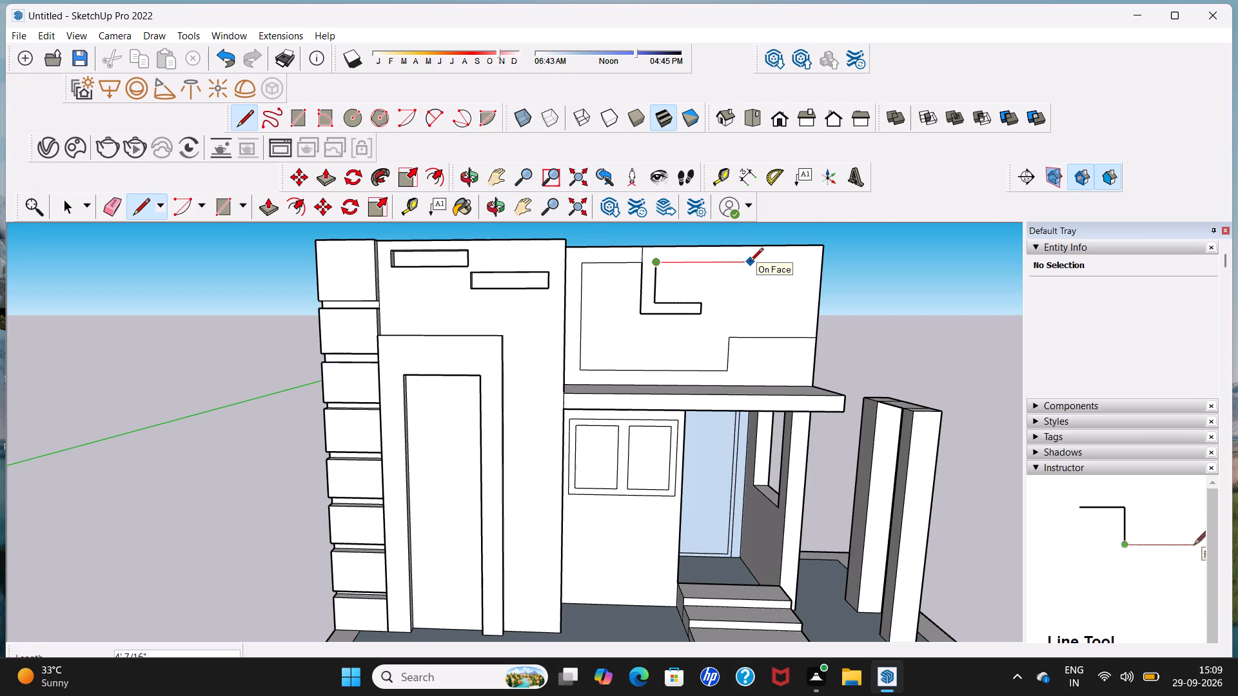
{"action": "left_click", "coordinate": [750, 262]}
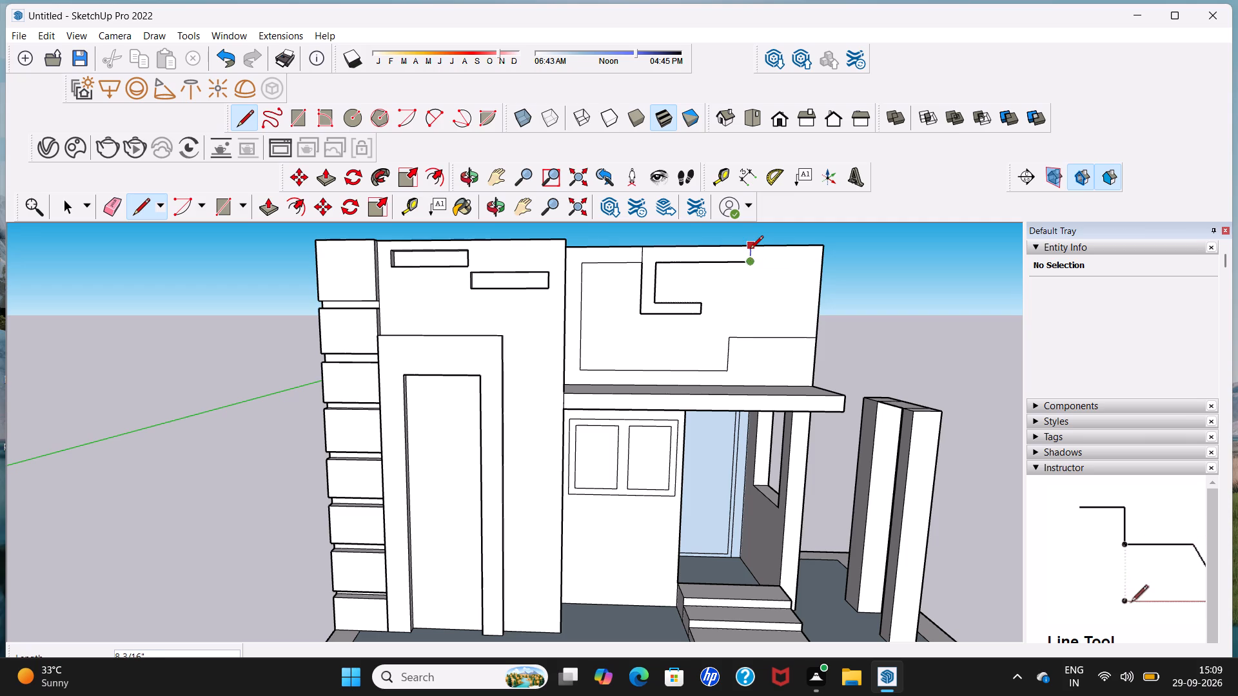
{"action": "left_click", "coordinate": [750, 250]}
Draw a horizontal line about 5' long from the lower end corner of the L-shaped strip to the upper storey's outer edge.
{"action": "scroll", "coordinate": [750, 250], "scroll_direction": "down", "scroll_amount": 8}
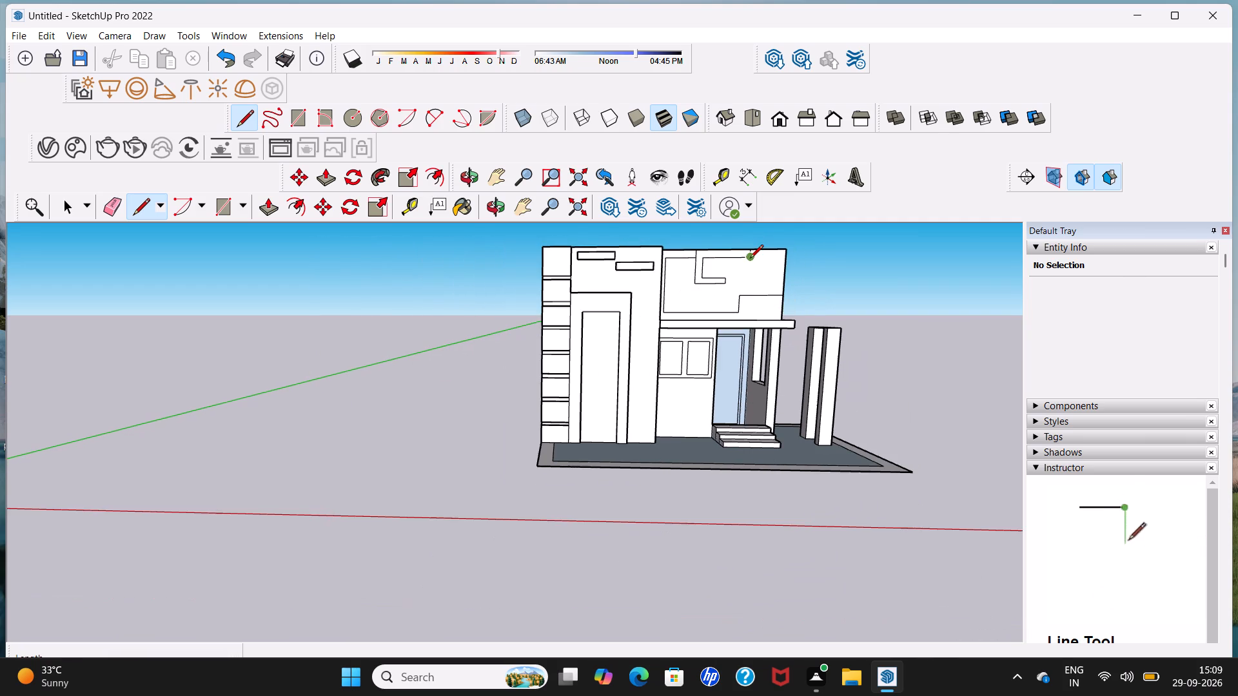
{"action": "middle_click_drag", "start_coordinate": [751, 259], "coordinate": [671, 275]}
{"action": "scroll", "coordinate": [671, 275], "scroll_direction": "up", "scroll_amount": 2}
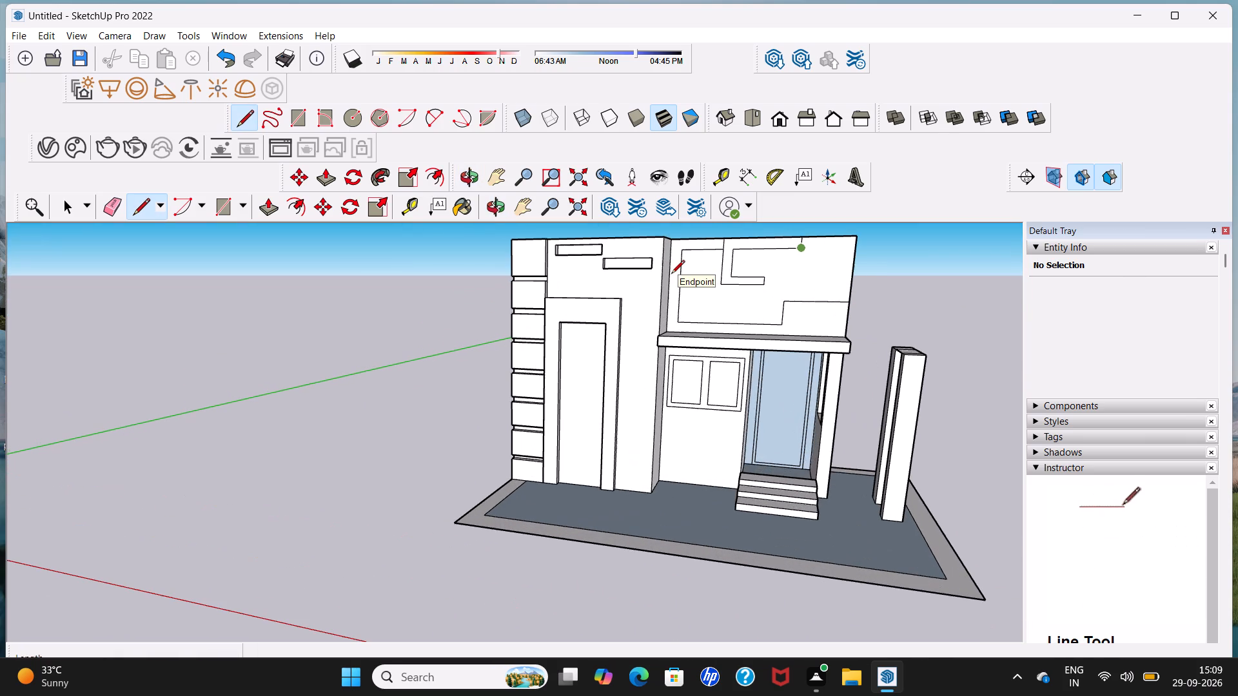
{"action": "scroll", "coordinate": [671, 275], "scroll_direction": "down", "scroll_amount": 3}
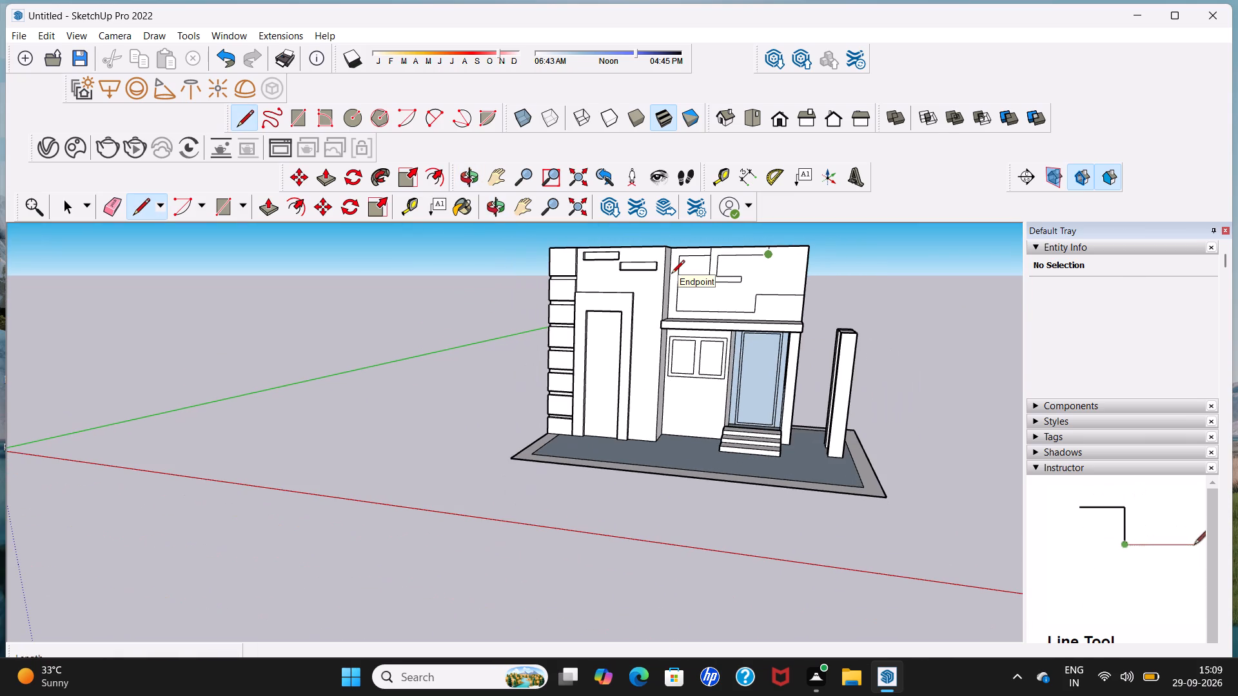
{"action": "scroll", "coordinate": [702, 278], "scroll_direction": "up", "scroll_amount": 6}
{"action": "scroll", "coordinate": [702, 278], "scroll_direction": "down", "scroll_amount": 2}
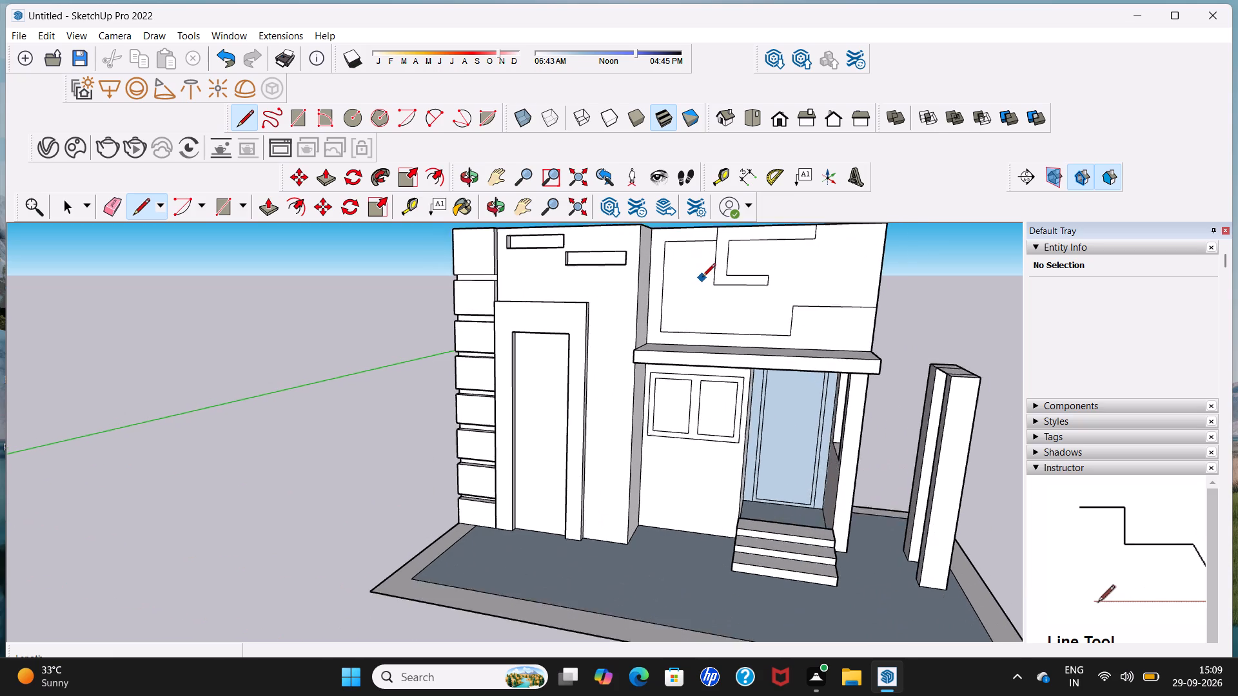
{"action": "scroll", "coordinate": [702, 278], "scroll_direction": "down", "scroll_amount": 3}
{"action": "scroll", "coordinate": [727, 296], "scroll_direction": "up", "scroll_amount": 3}
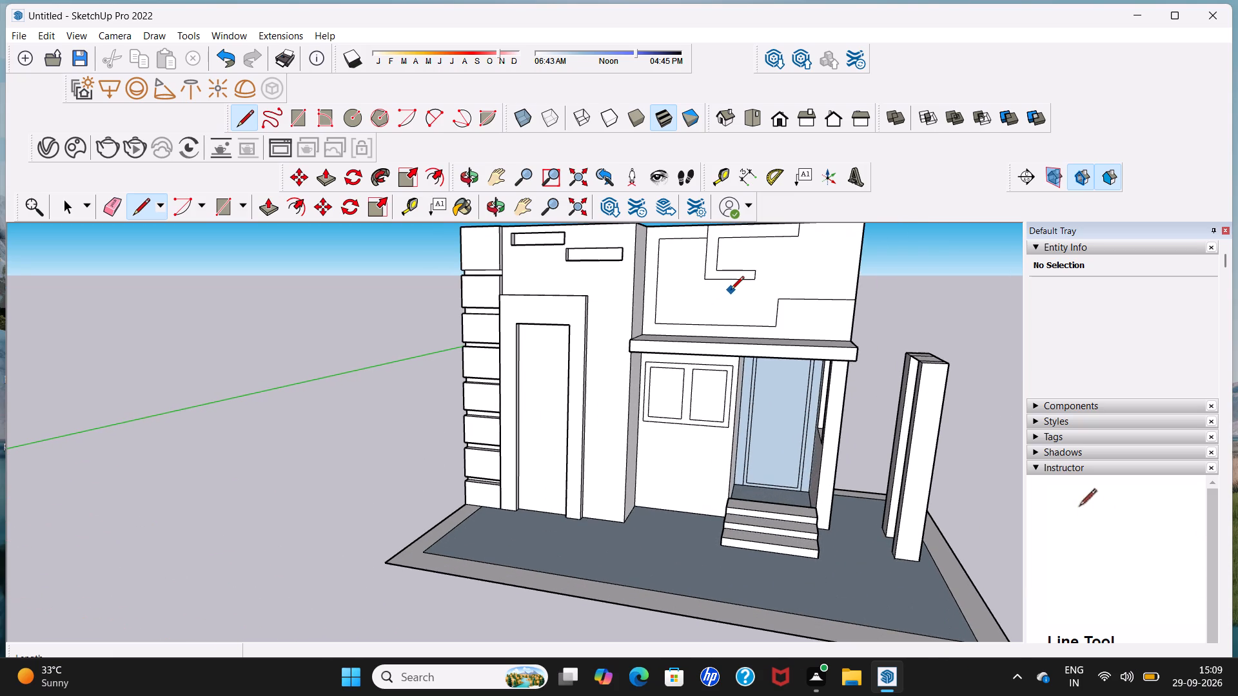
{"action": "scroll", "coordinate": [731, 286], "scroll_direction": "up", "scroll_amount": 2}
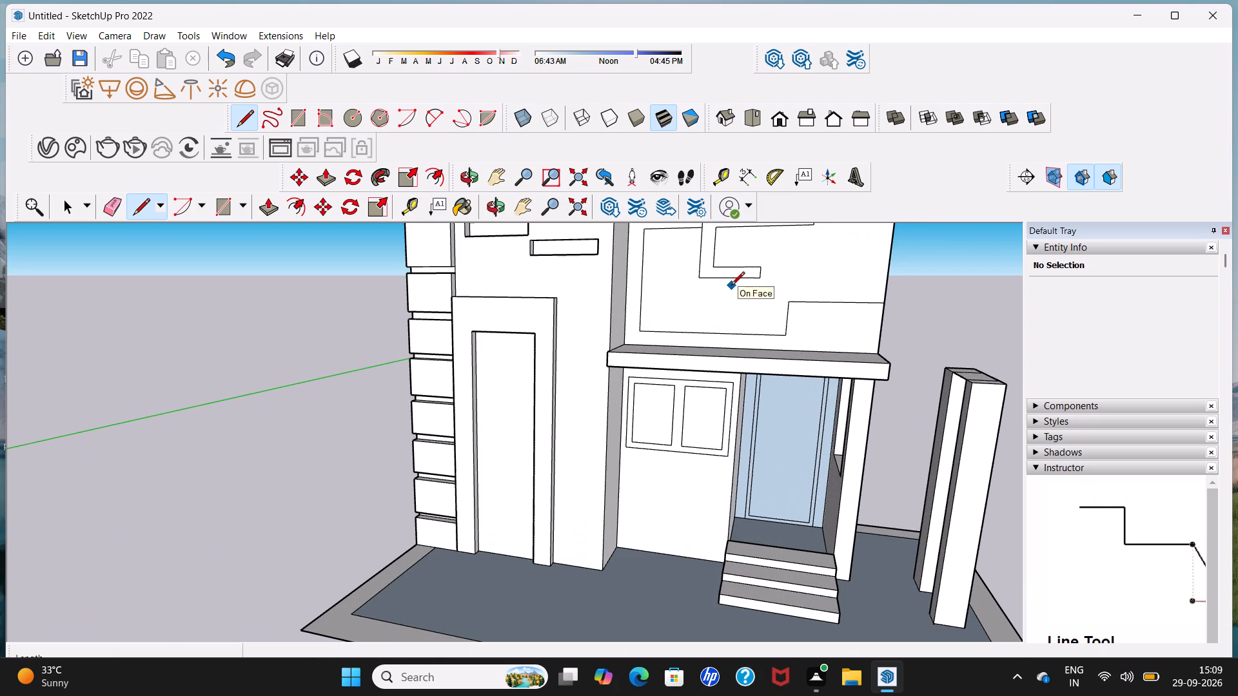
{"action": "left_click", "coordinate": [763, 279]}
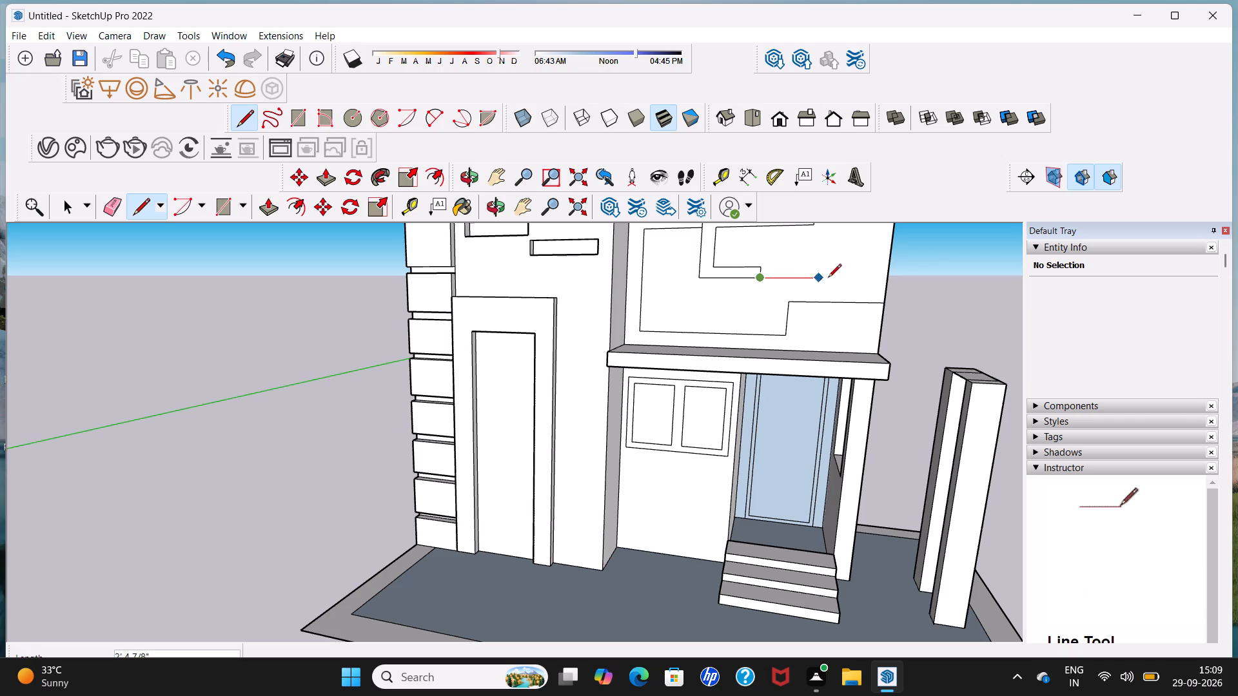
{"action": "left_click", "coordinate": [887, 277]}
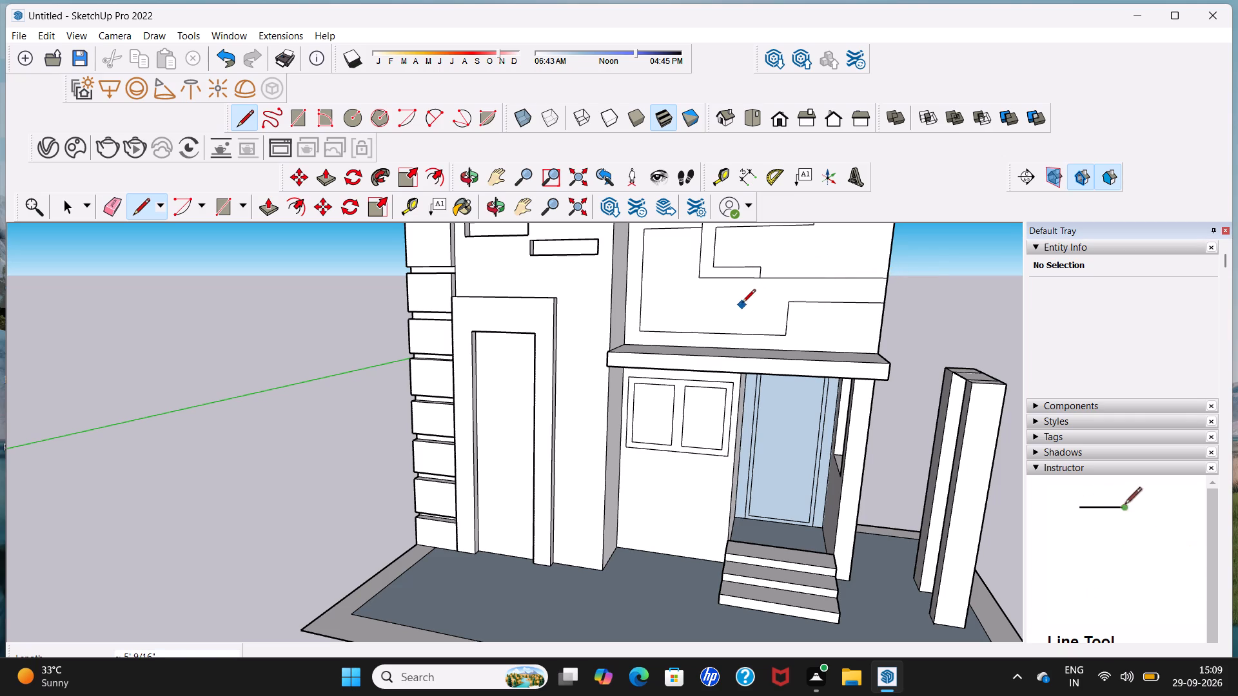
From the lower start corner of the long horizontal line, draw about 9" down and about 7'8" across to the upper storey's outer edge.
{"action": "left_click", "coordinate": [700, 280]}
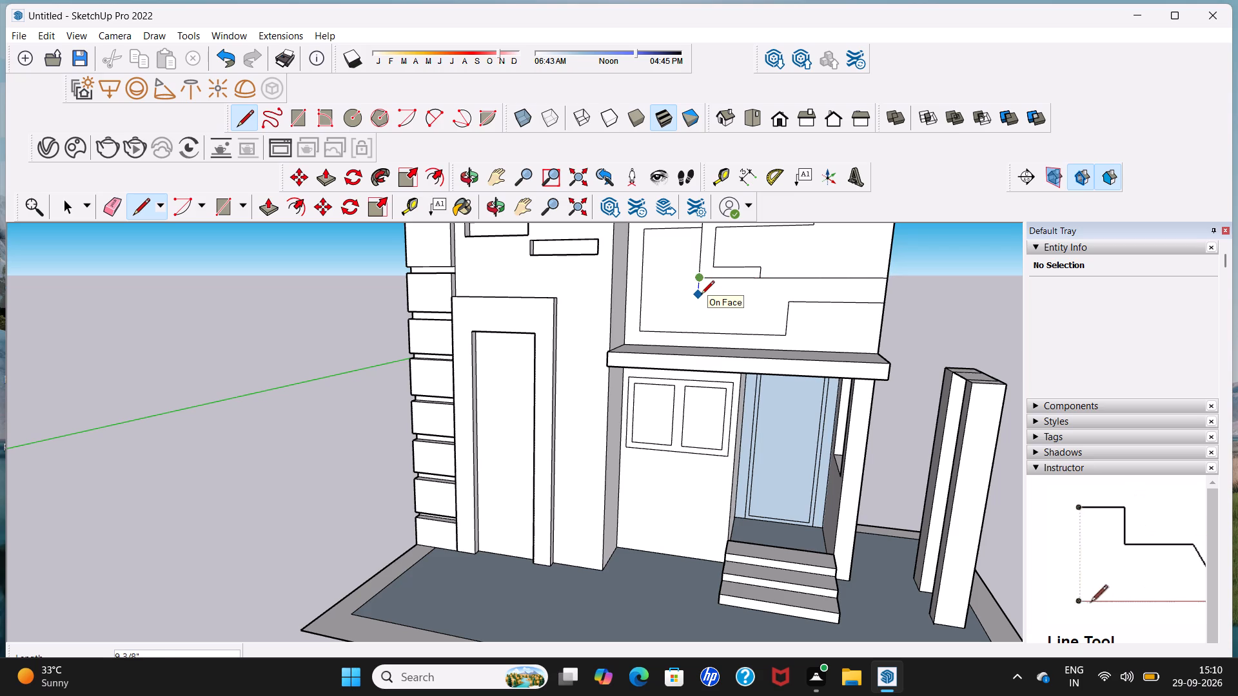
{"action": "left_click", "coordinate": [701, 295]}
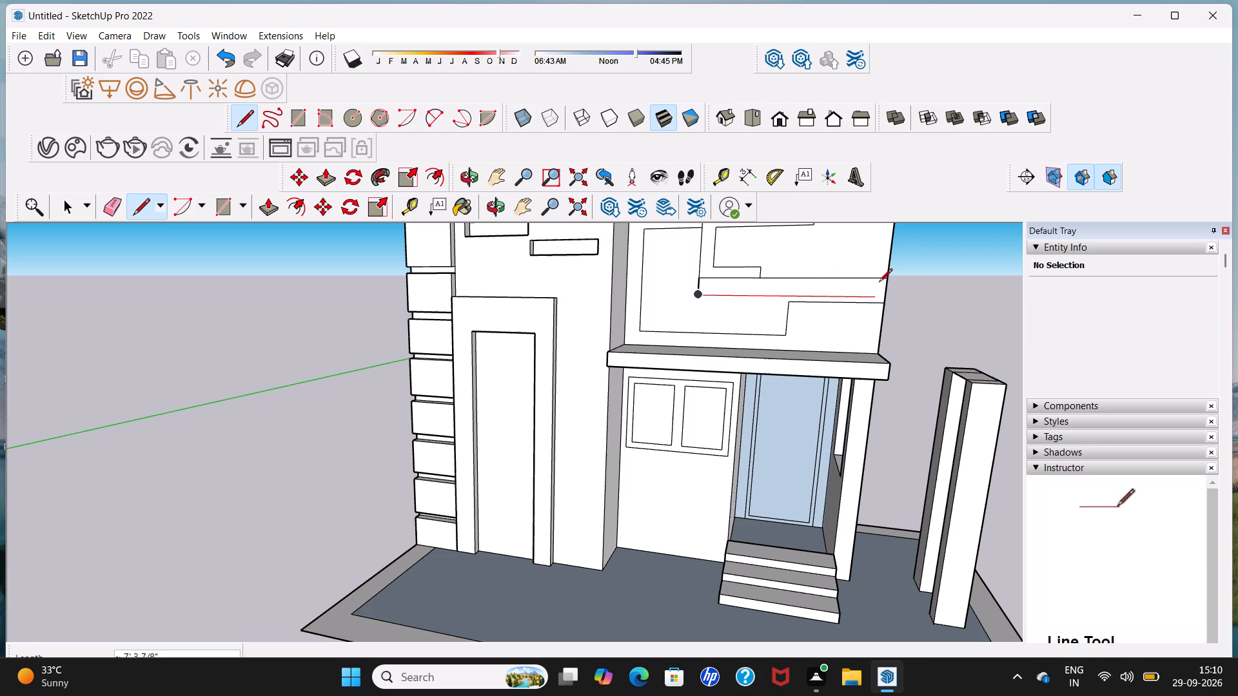
{"action": "left_click", "coordinate": [887, 292]}
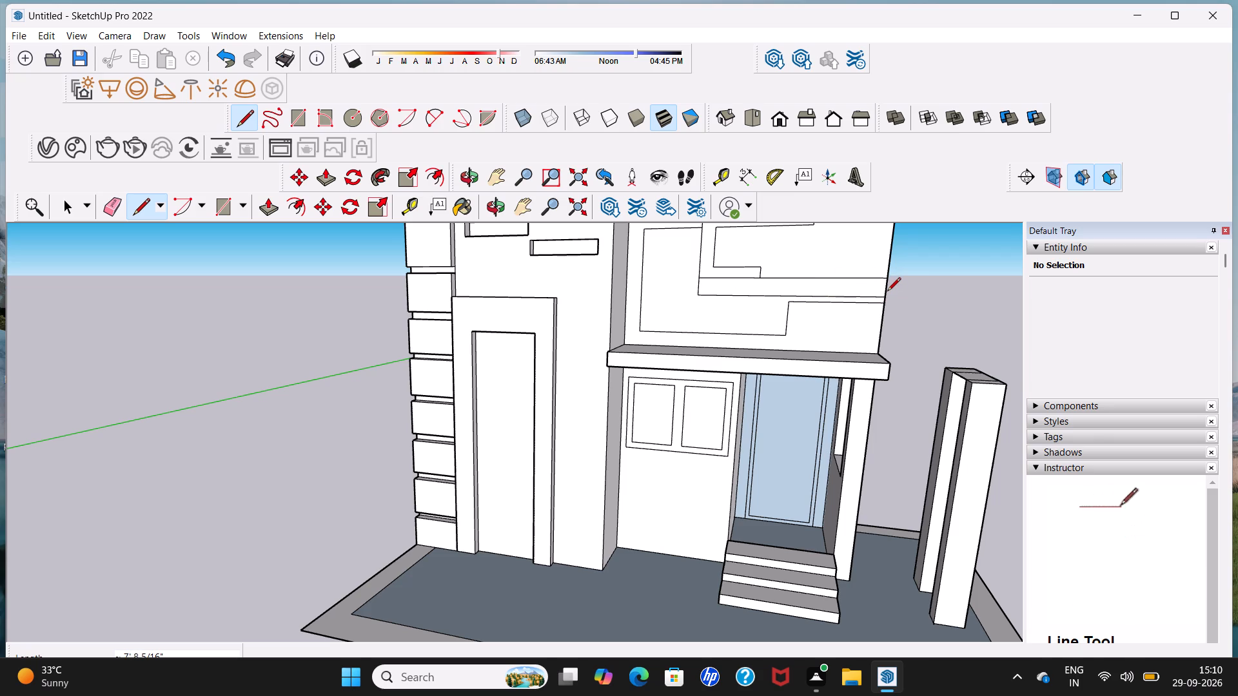
{"action": "key", "text": "space"}
Delete the stepped outline's short horizontal line running from its lower step to the upper storey's outer edge.
{"action": "left_click", "coordinate": [866, 301]}
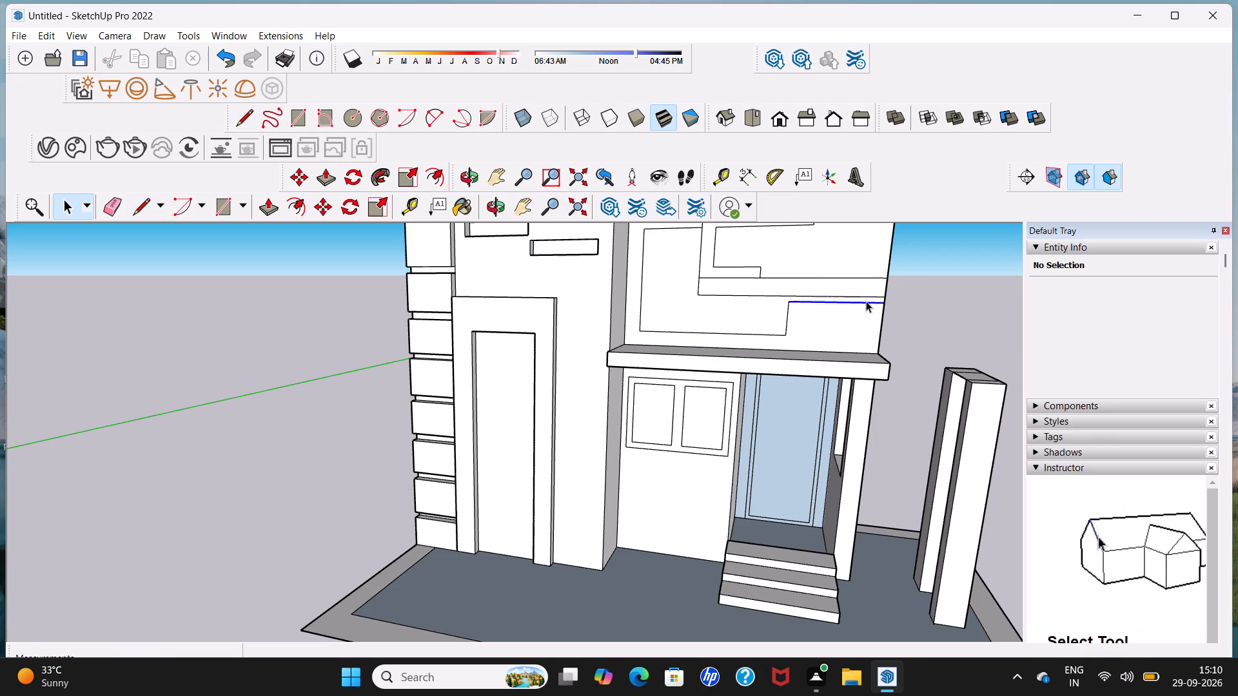
{"action": "key", "text": "Home"}
{"action": "key", "text": "Delete"}
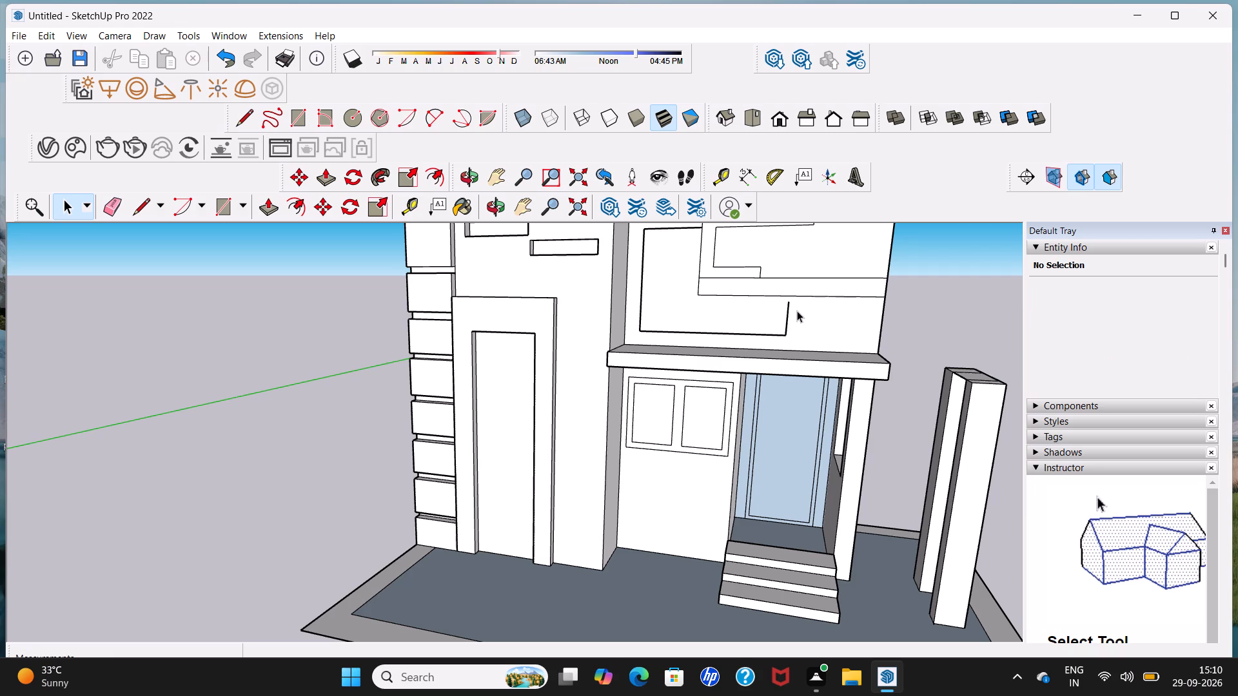
Extend the outline's loose short vertical line up about 3" to meet the lower long horizontal line.
{"action": "scroll", "coordinate": [792, 312], "scroll_direction": "up", "scroll_amount": 1}
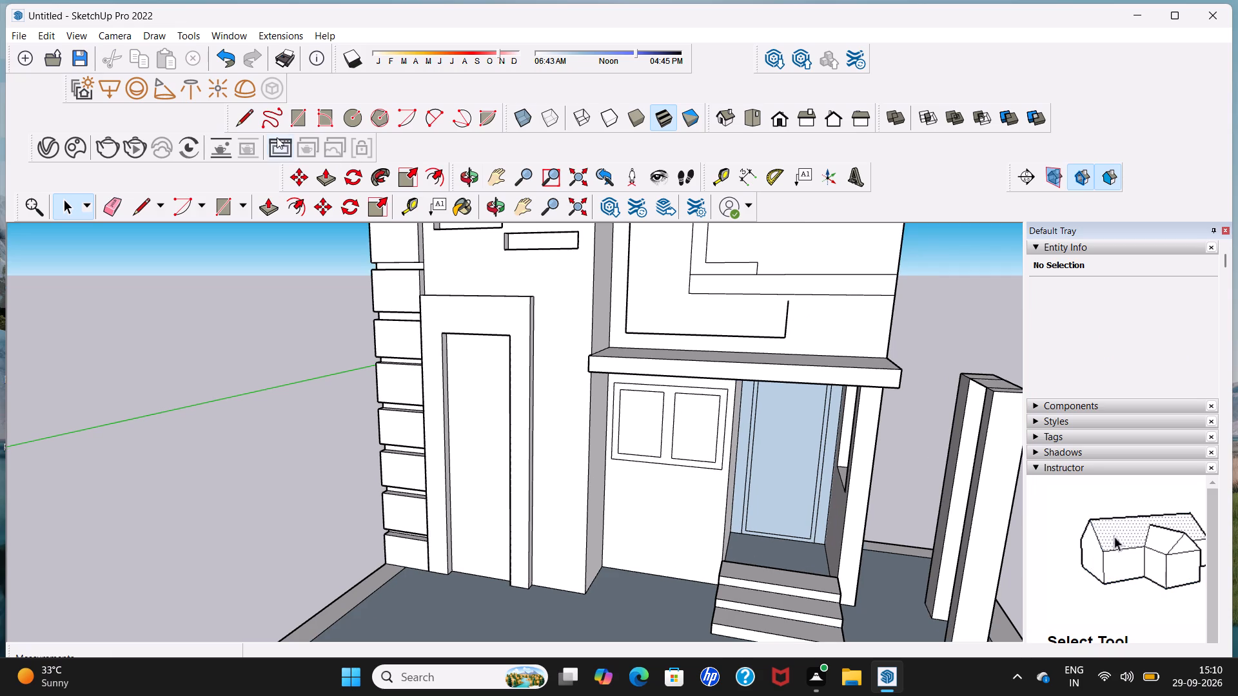
{"action": "left_click", "coordinate": [241, 126]}
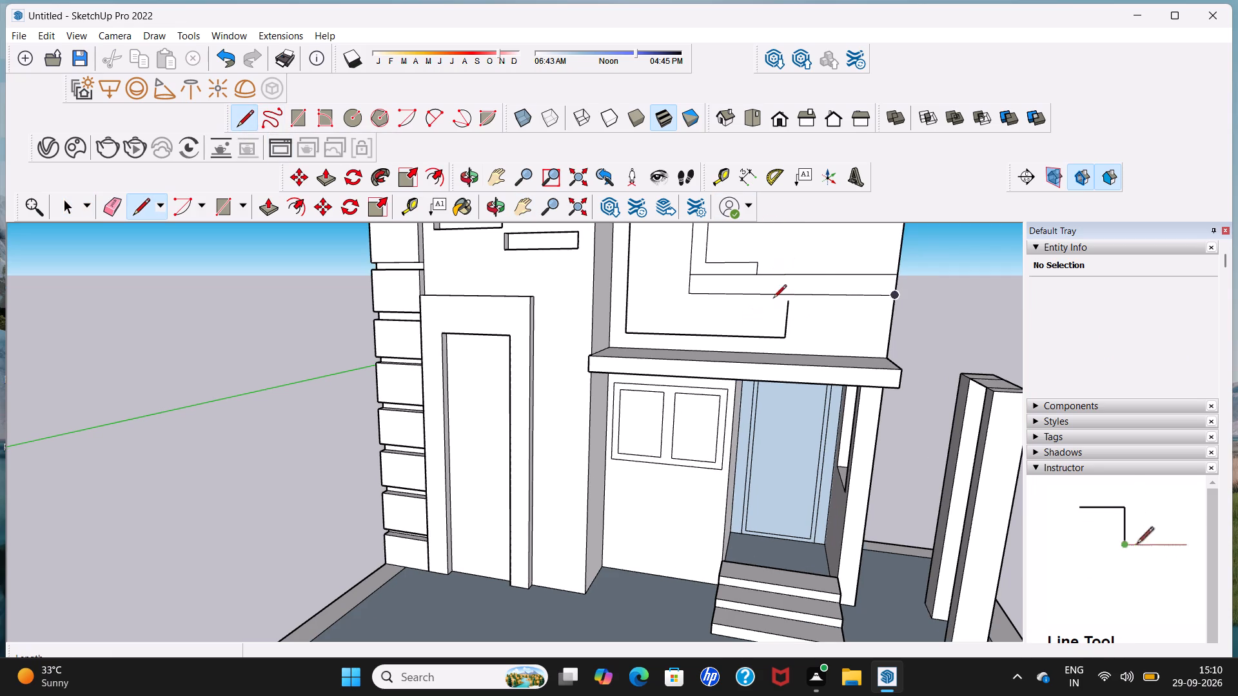
{"action": "scroll", "coordinate": [785, 303], "scroll_direction": "up", "scroll_amount": 6}
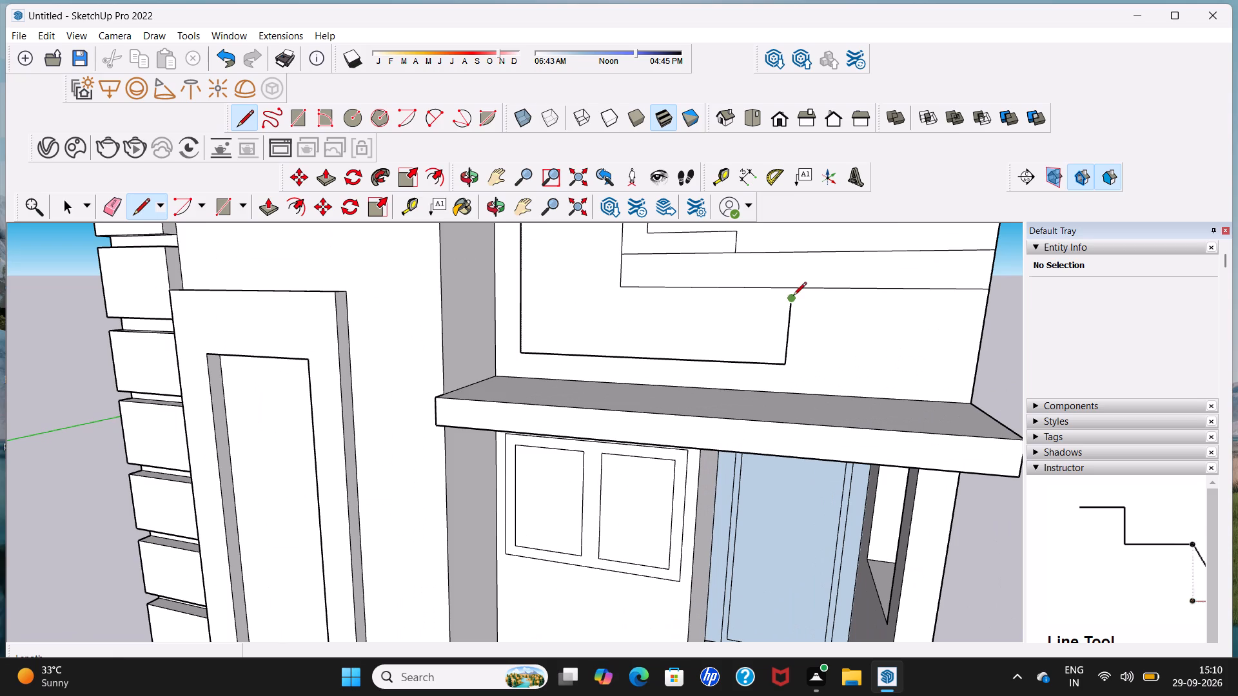
{"action": "left_click", "coordinate": [791, 300]}
{"action": "left_click", "coordinate": [791, 287]}
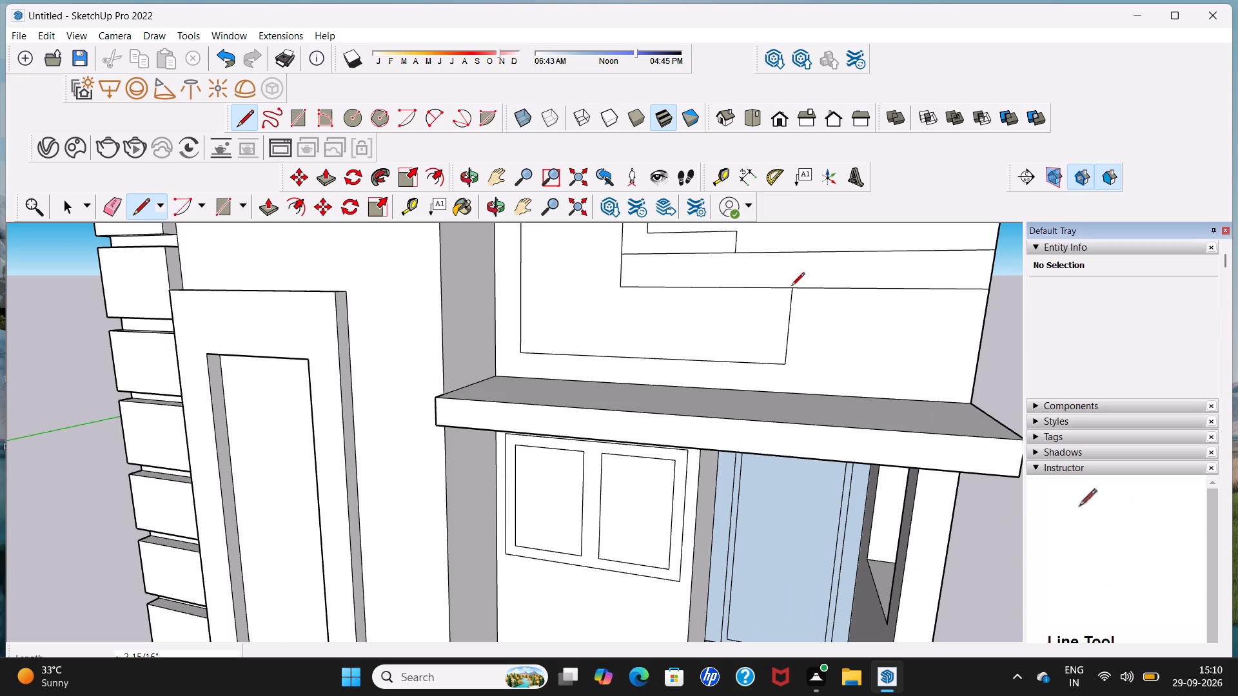
{"action": "scroll", "coordinate": [791, 287], "scroll_direction": "down", "scroll_amount": 10}
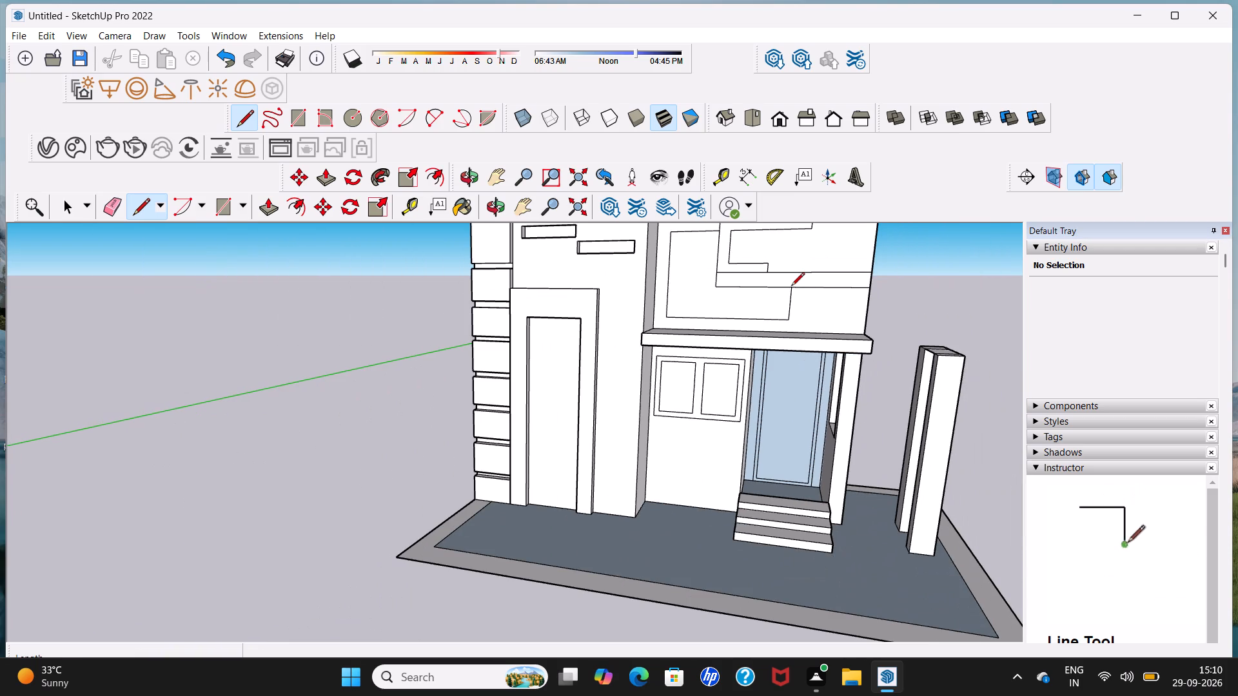
{"action": "key", "text": "space"}
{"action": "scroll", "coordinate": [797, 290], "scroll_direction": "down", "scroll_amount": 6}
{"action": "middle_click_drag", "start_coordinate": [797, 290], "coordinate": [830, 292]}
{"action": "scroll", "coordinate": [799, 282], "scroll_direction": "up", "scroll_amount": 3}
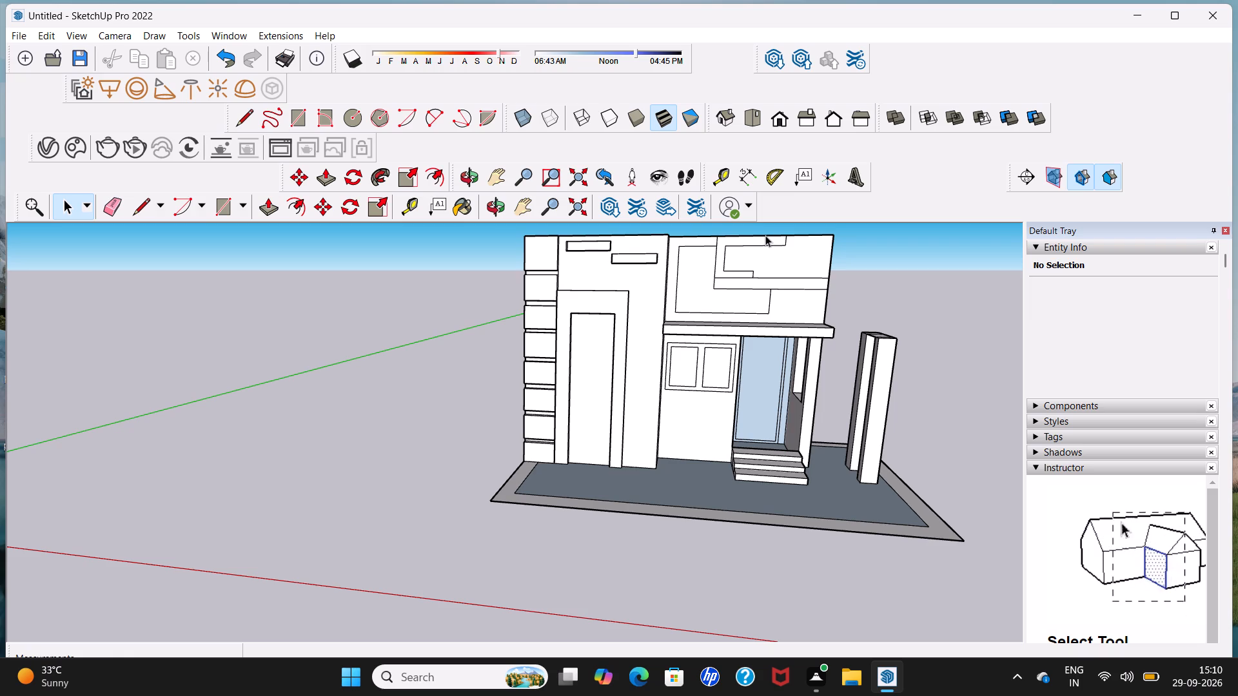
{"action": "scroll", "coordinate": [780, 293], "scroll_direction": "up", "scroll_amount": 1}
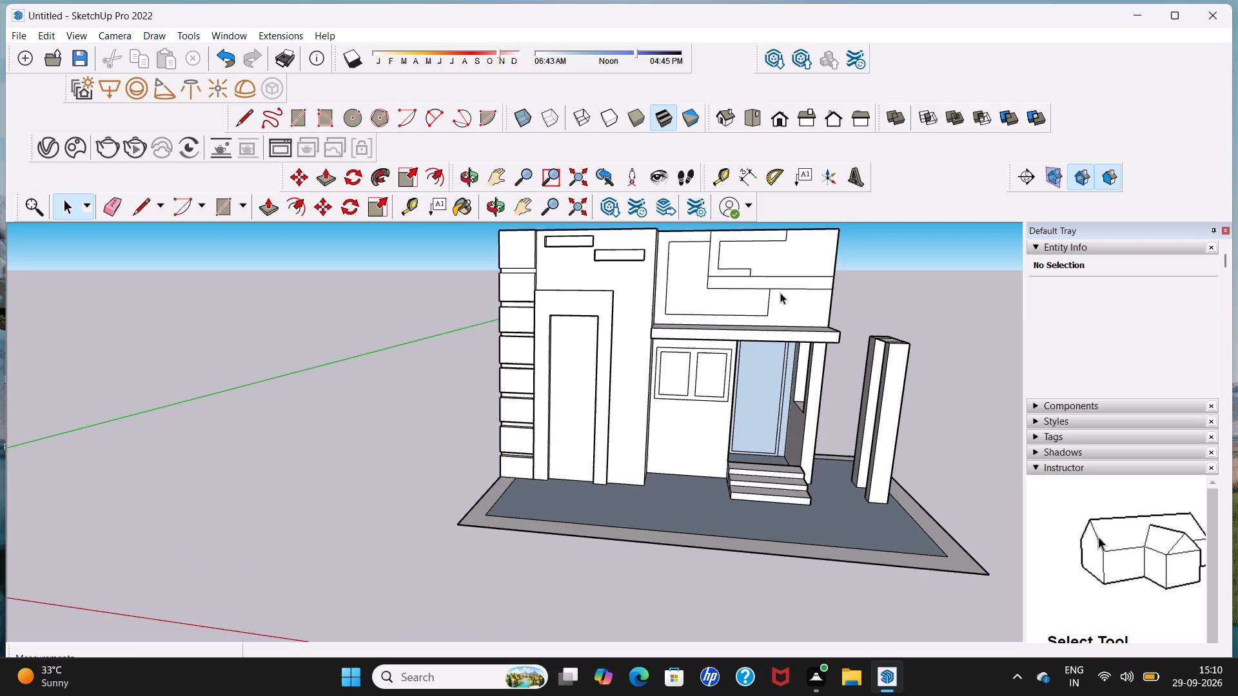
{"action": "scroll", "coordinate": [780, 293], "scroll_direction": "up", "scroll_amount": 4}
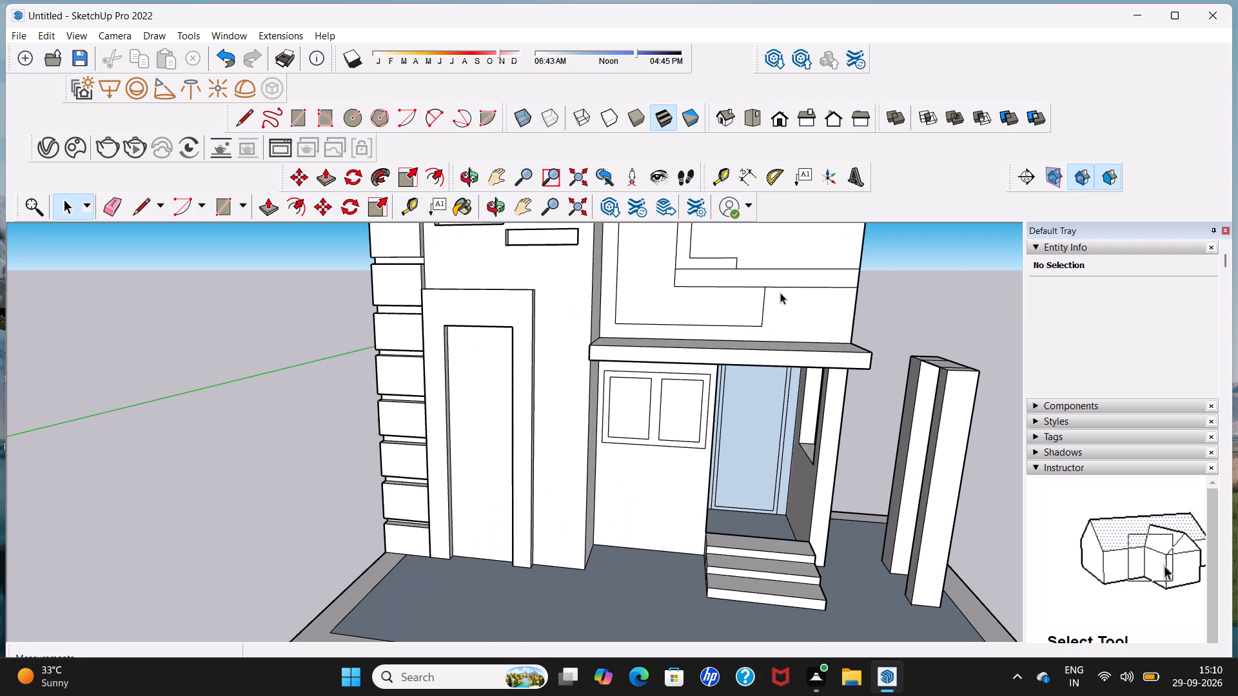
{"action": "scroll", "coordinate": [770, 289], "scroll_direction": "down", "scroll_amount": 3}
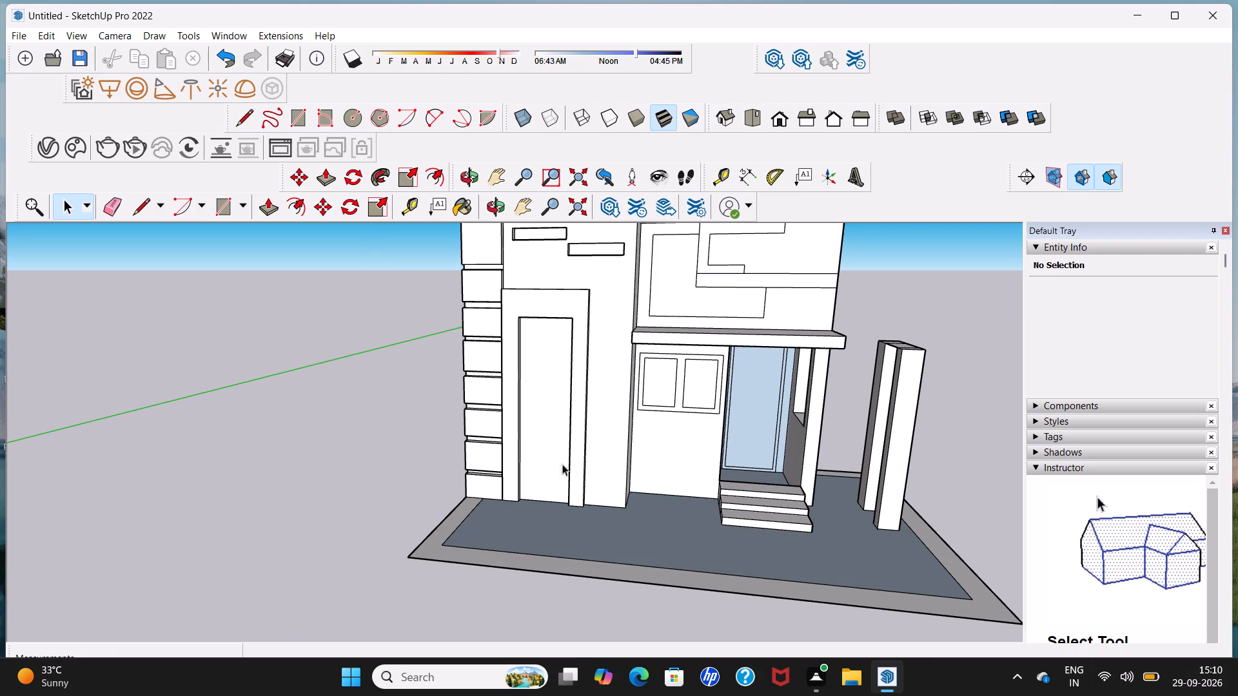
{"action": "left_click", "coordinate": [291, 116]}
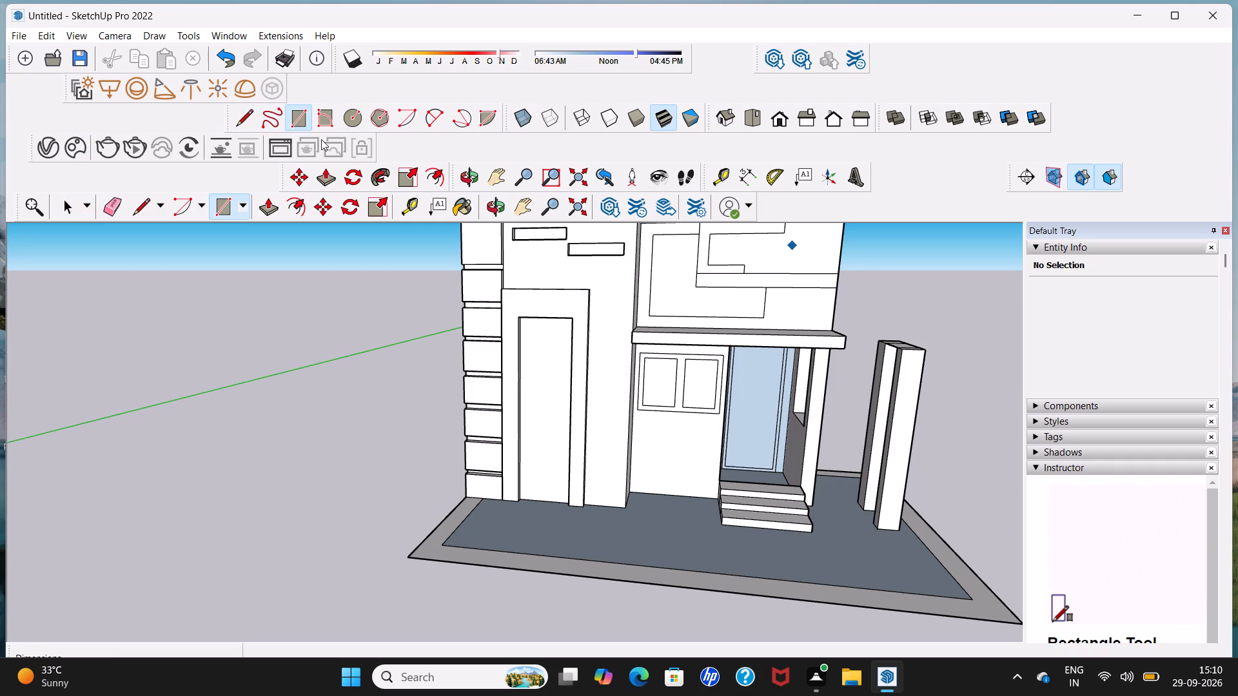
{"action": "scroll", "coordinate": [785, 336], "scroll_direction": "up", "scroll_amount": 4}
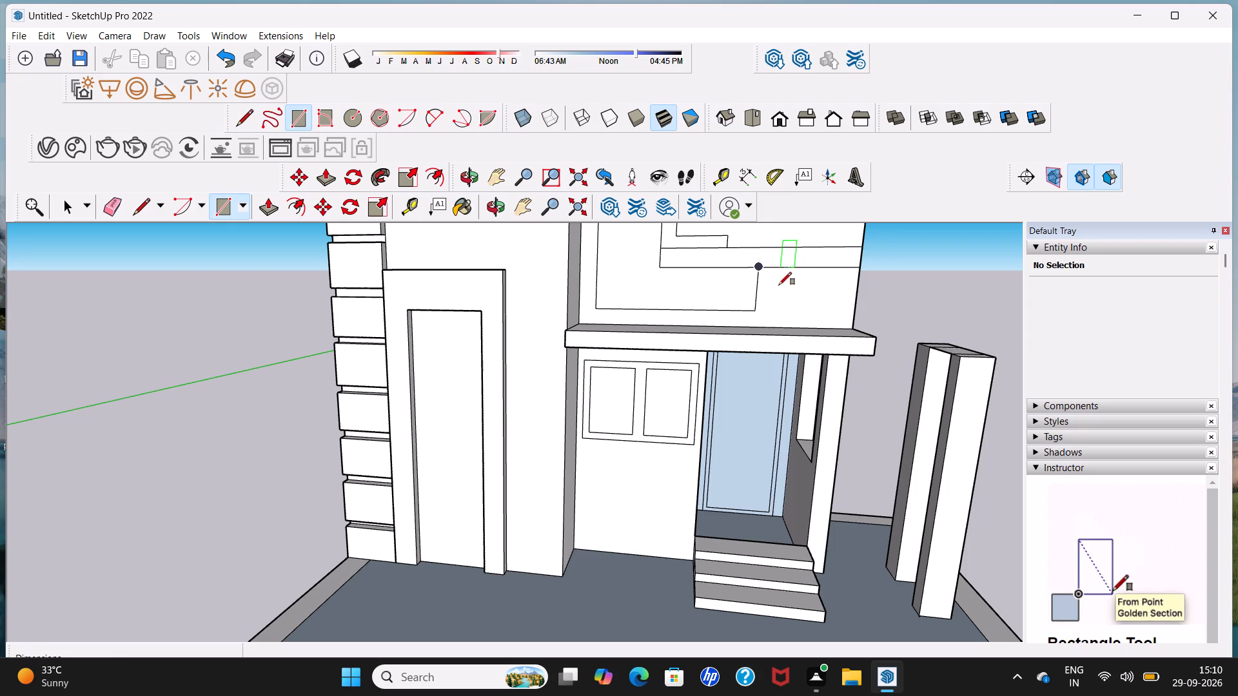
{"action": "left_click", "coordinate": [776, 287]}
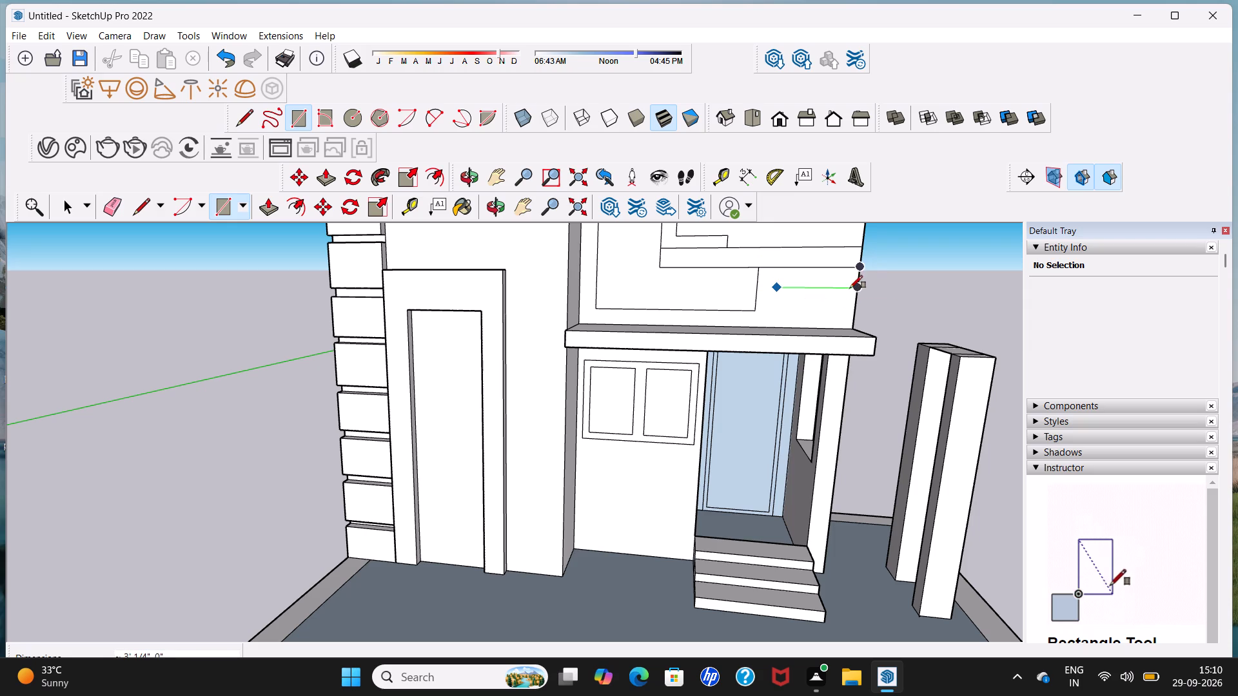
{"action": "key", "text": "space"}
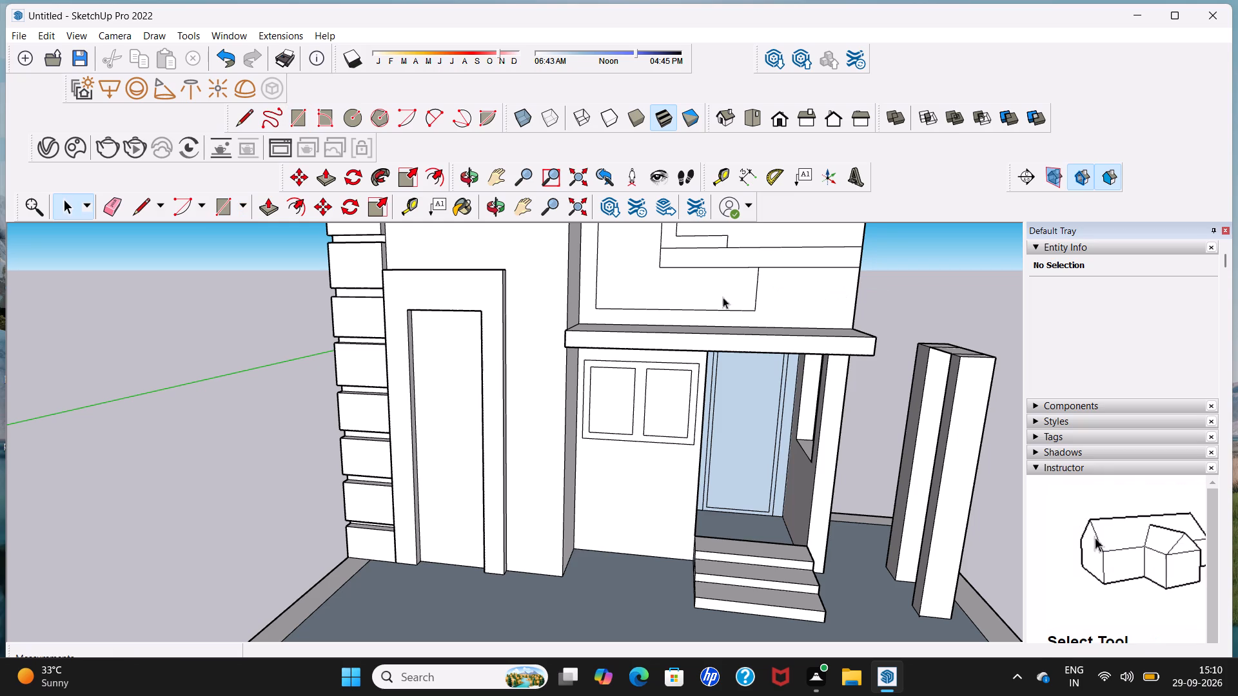
Draw two parallel horizontal lines, each about 3'9" long, from the outline's short vertical line to the upper storey's outer edge.
{"action": "left_click", "coordinate": [244, 119]}
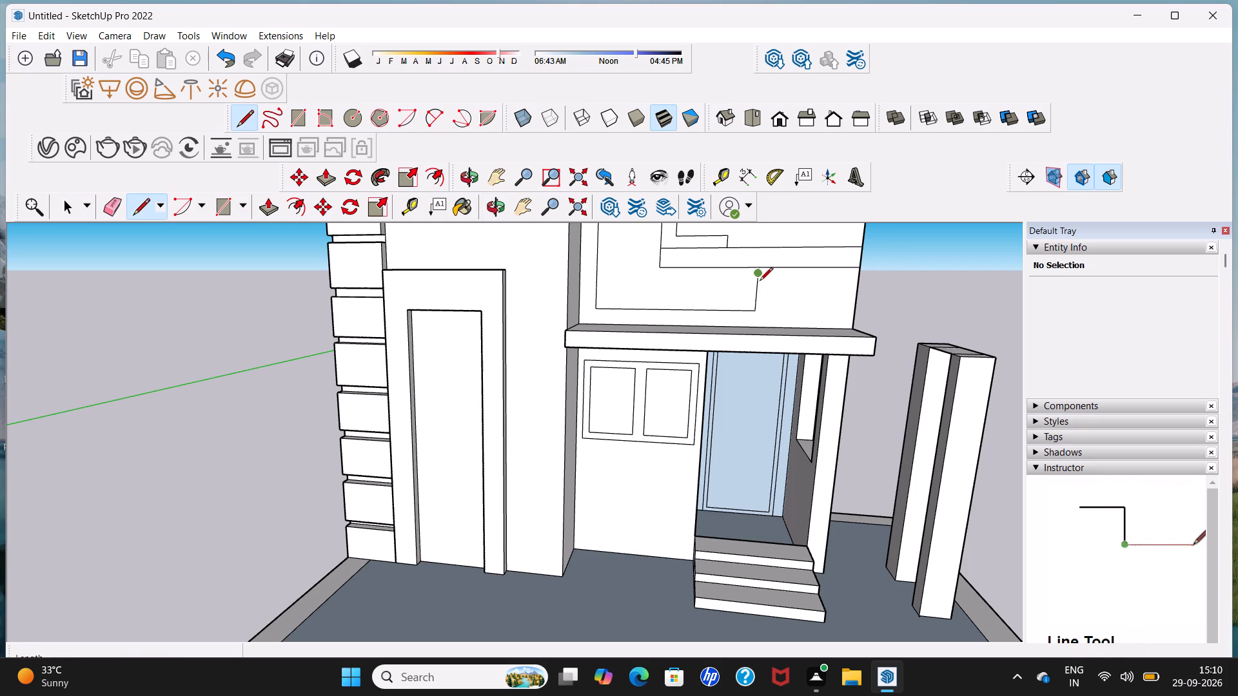
{"action": "scroll", "coordinate": [760, 290], "scroll_direction": "up", "scroll_amount": 5}
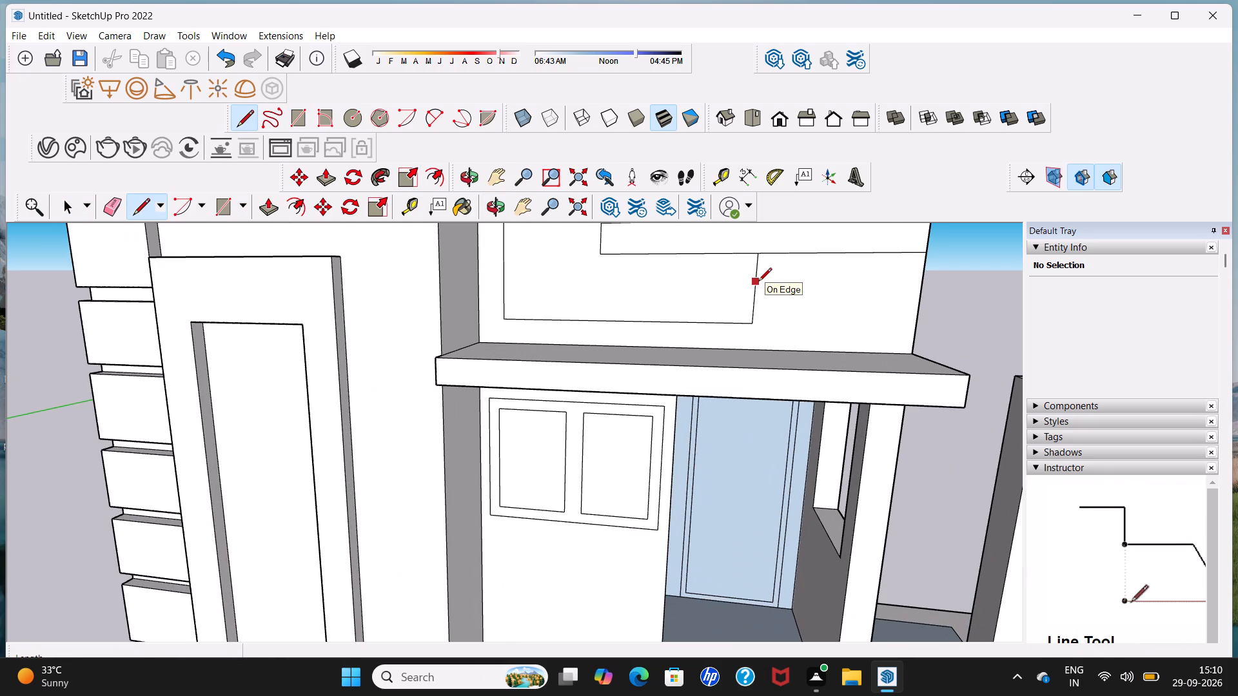
{"action": "left_click", "coordinate": [758, 282]}
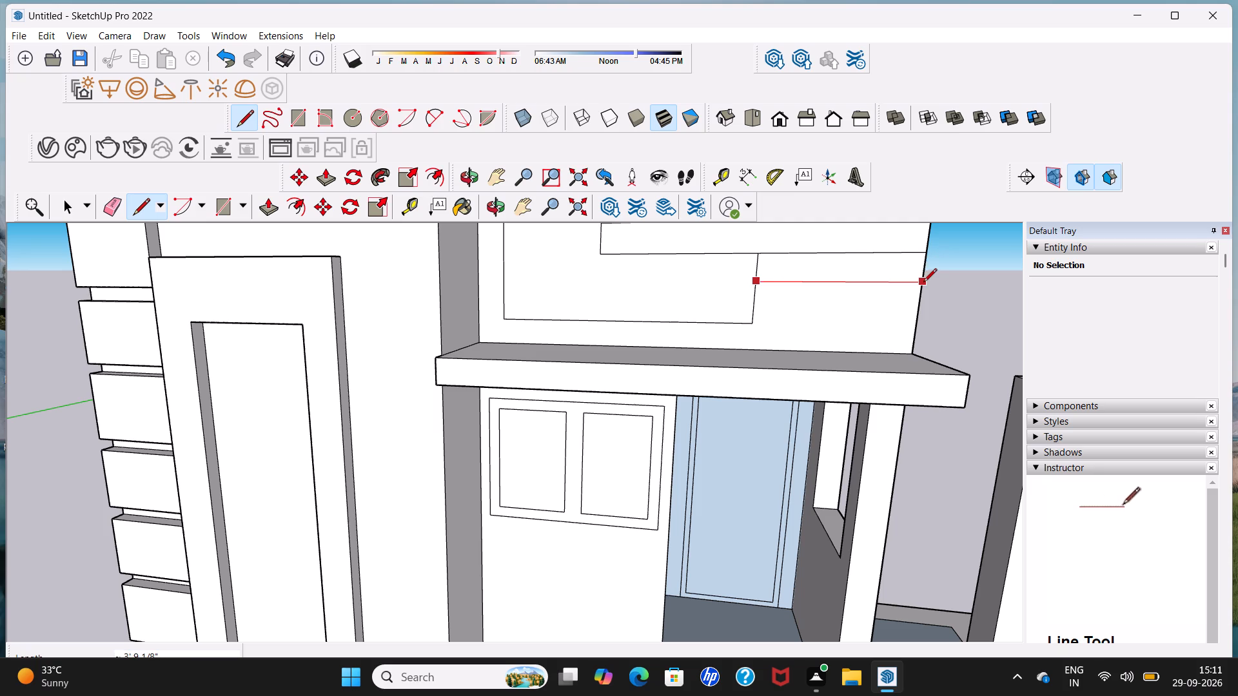
{"action": "left_click", "coordinate": [923, 284]}
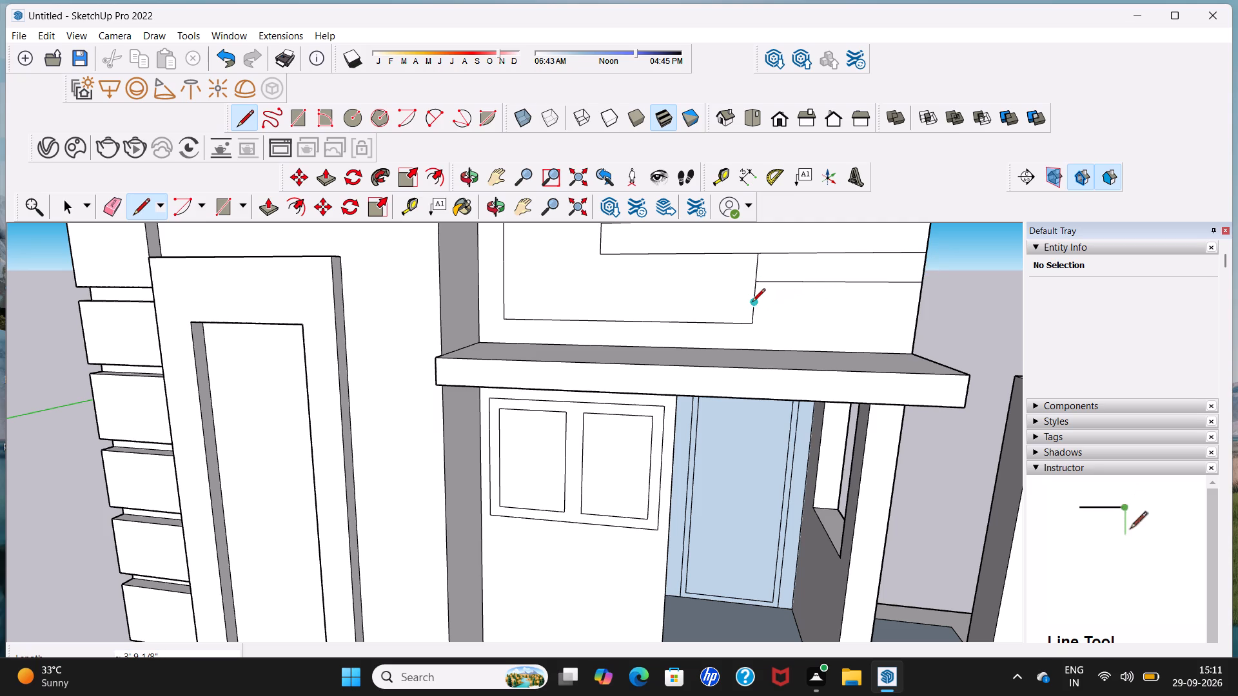
{"action": "left_click", "coordinate": [752, 301]}
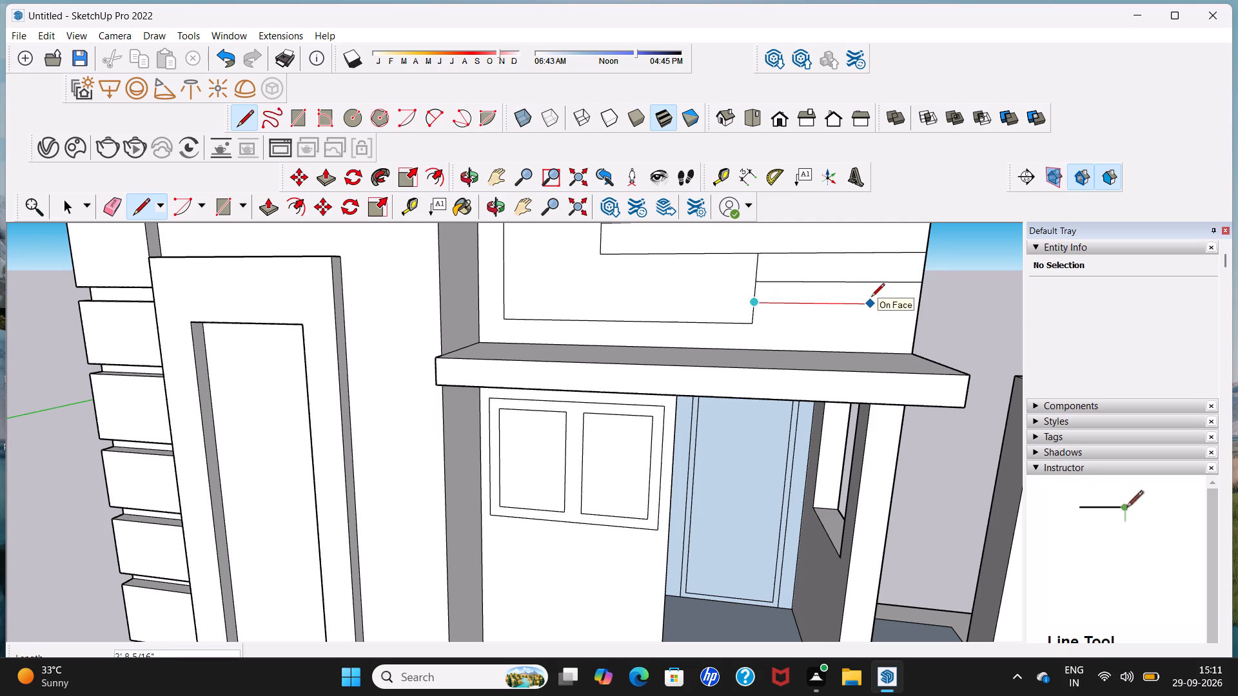
{"action": "left_click", "coordinate": [925, 303]}
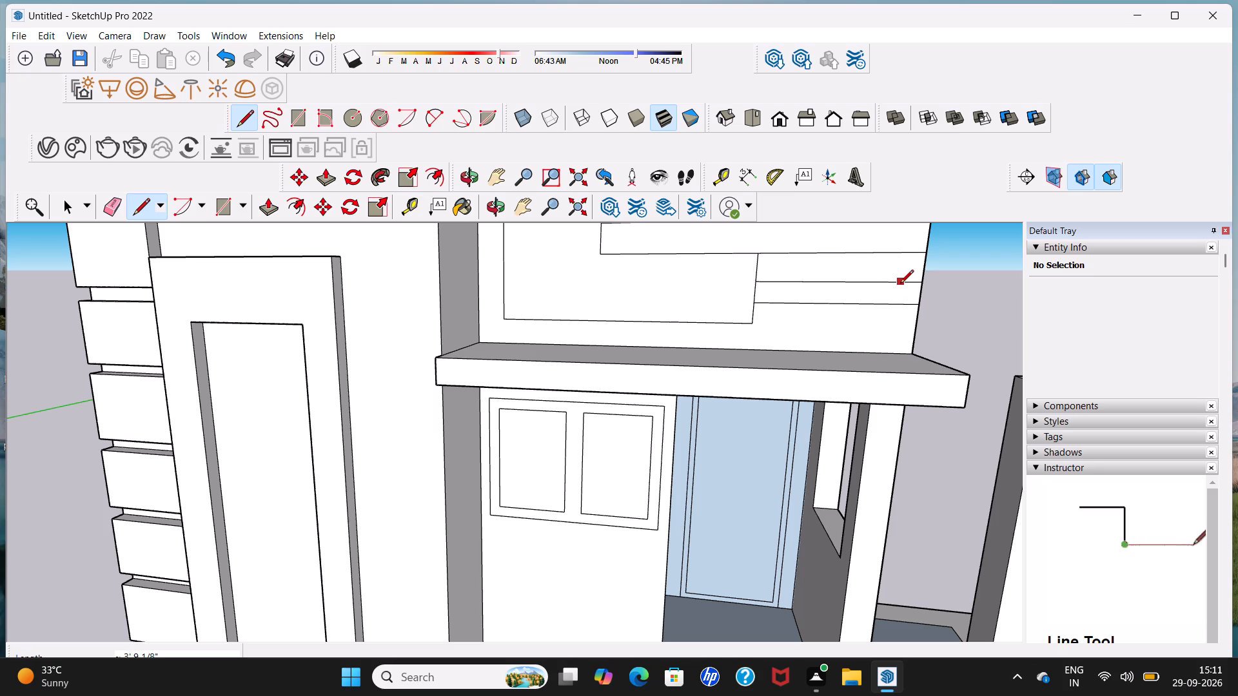
Connect the two parallel lines with two vertical lines about 6" tall, one near each end.
{"action": "left_click", "coordinate": [905, 284]}
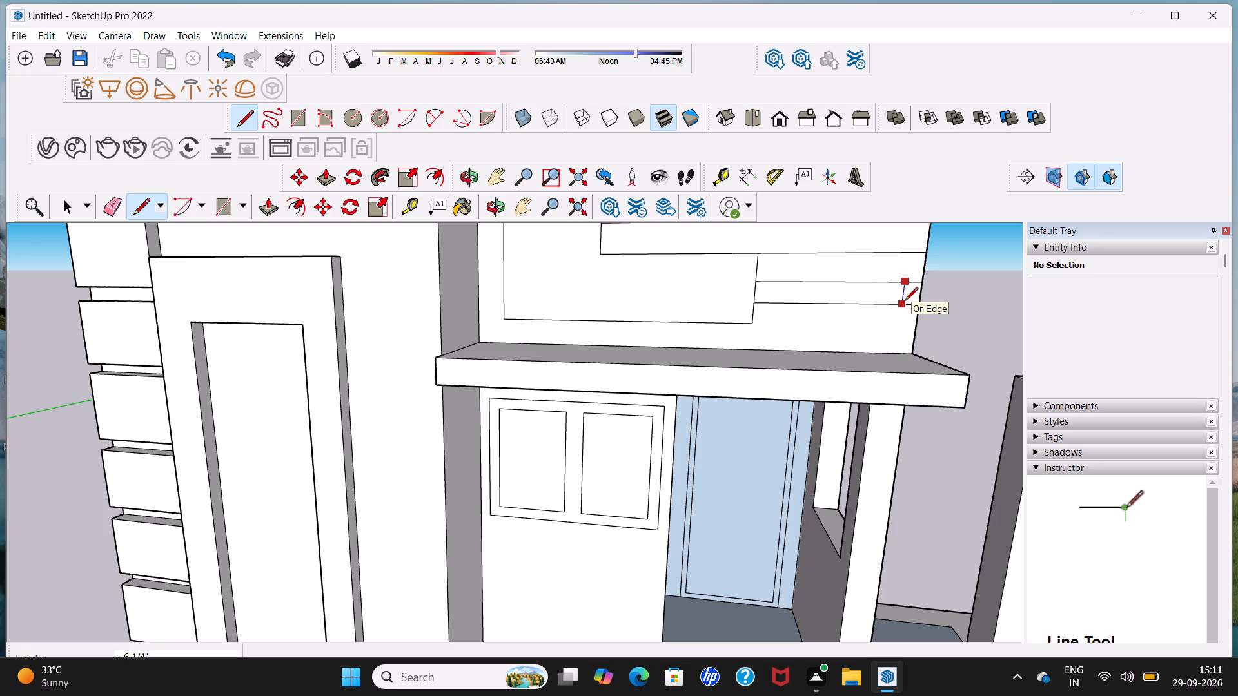
{"action": "left_click", "coordinate": [905, 302]}
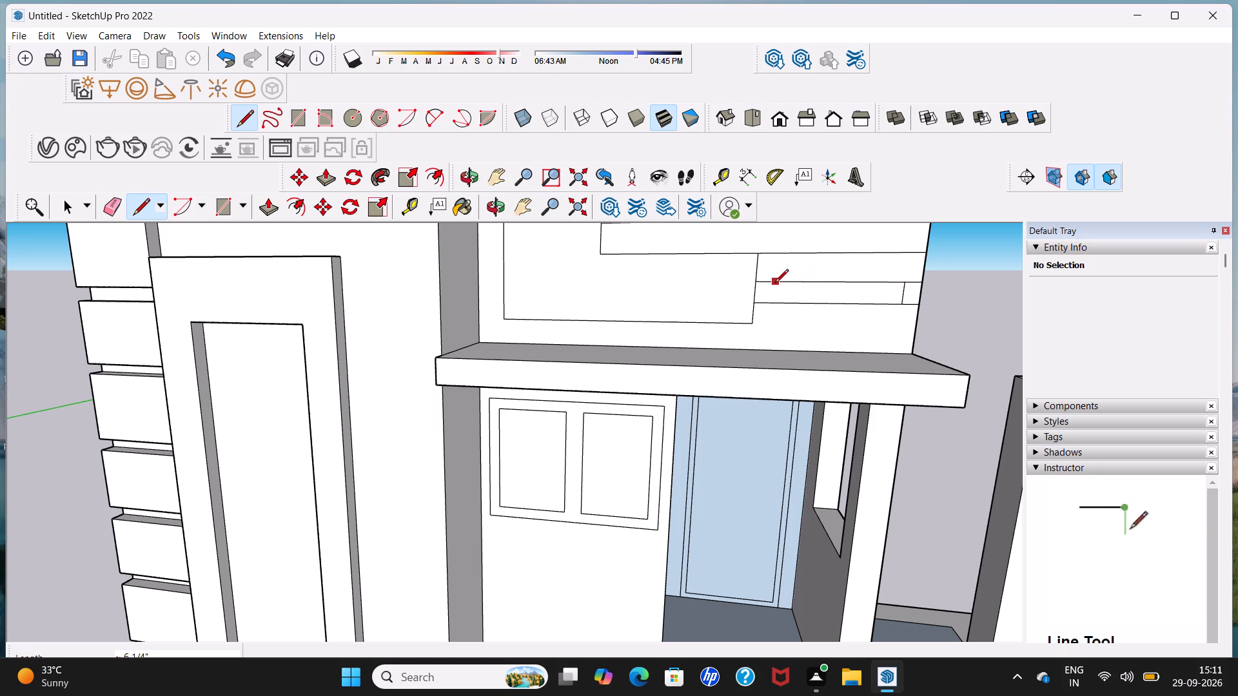
{"action": "left_click", "coordinate": [775, 284]}
{"action": "left_click", "coordinate": [778, 302]}
{"action": "key", "text": "space"}
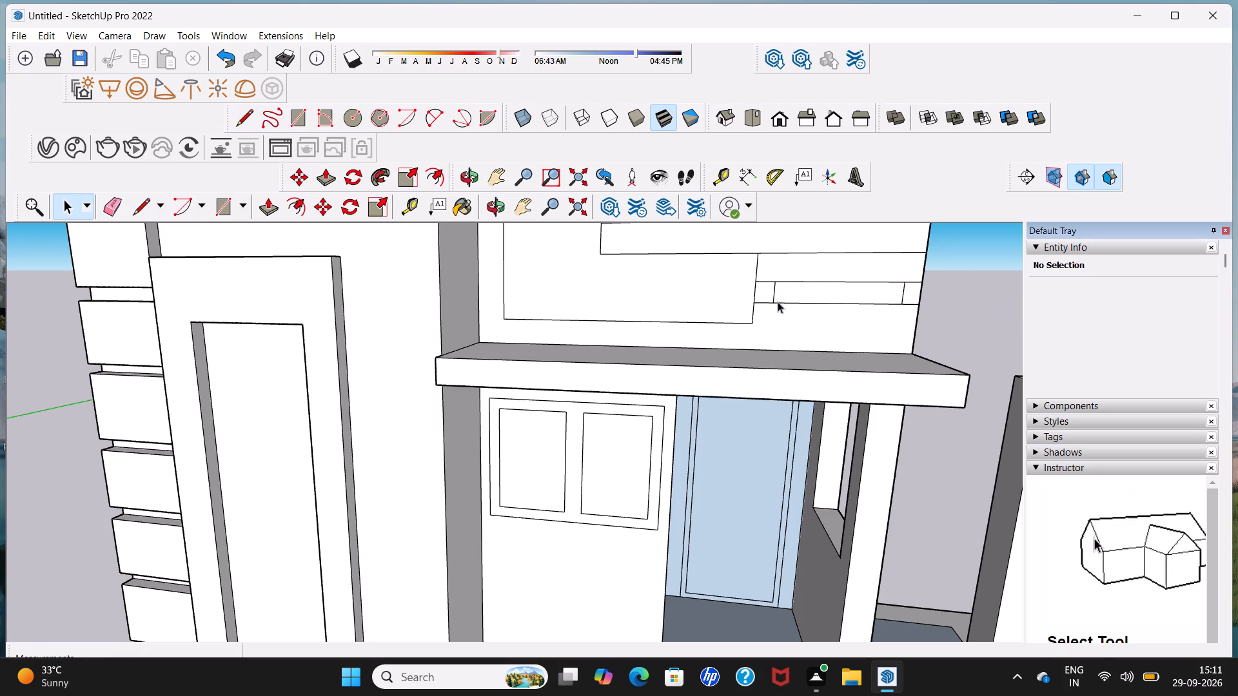
Erase the line ends that extend beyond the two short verticals, leaving a closed narrow rectangle on the upper storey's front.
{"action": "left_click", "coordinate": [119, 210]}
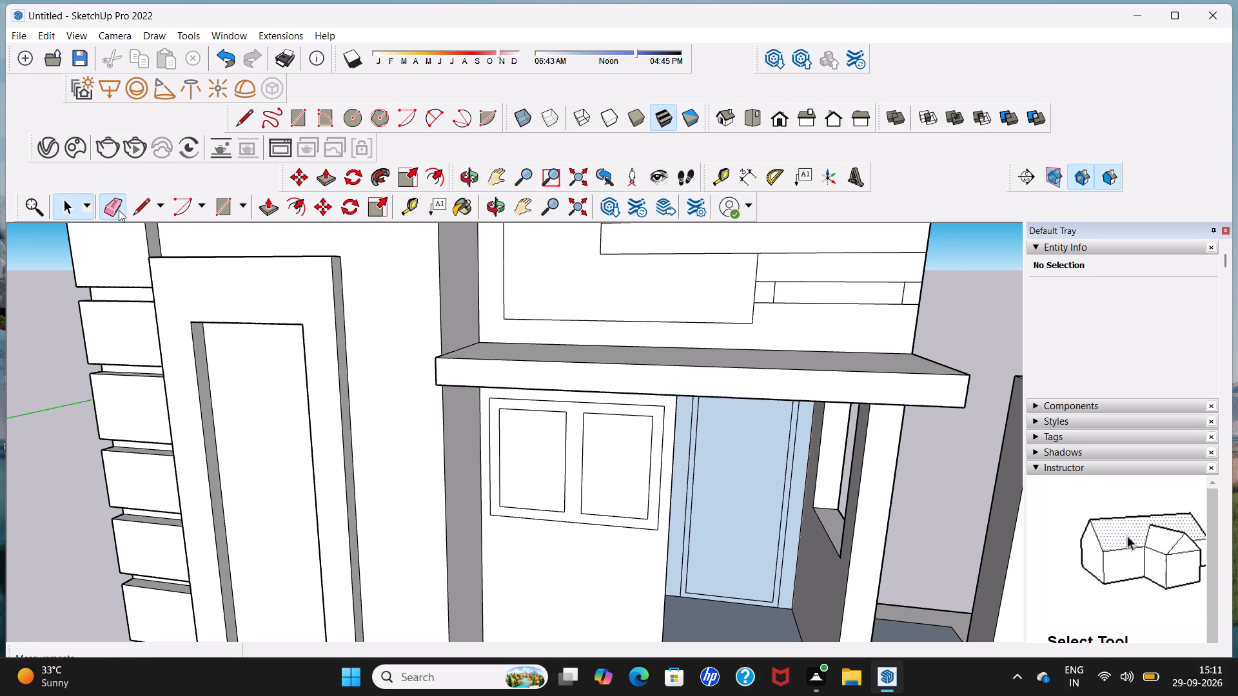
{"action": "left_click_drag", "start_coordinate": [764, 279], "coordinate": [767, 305]}
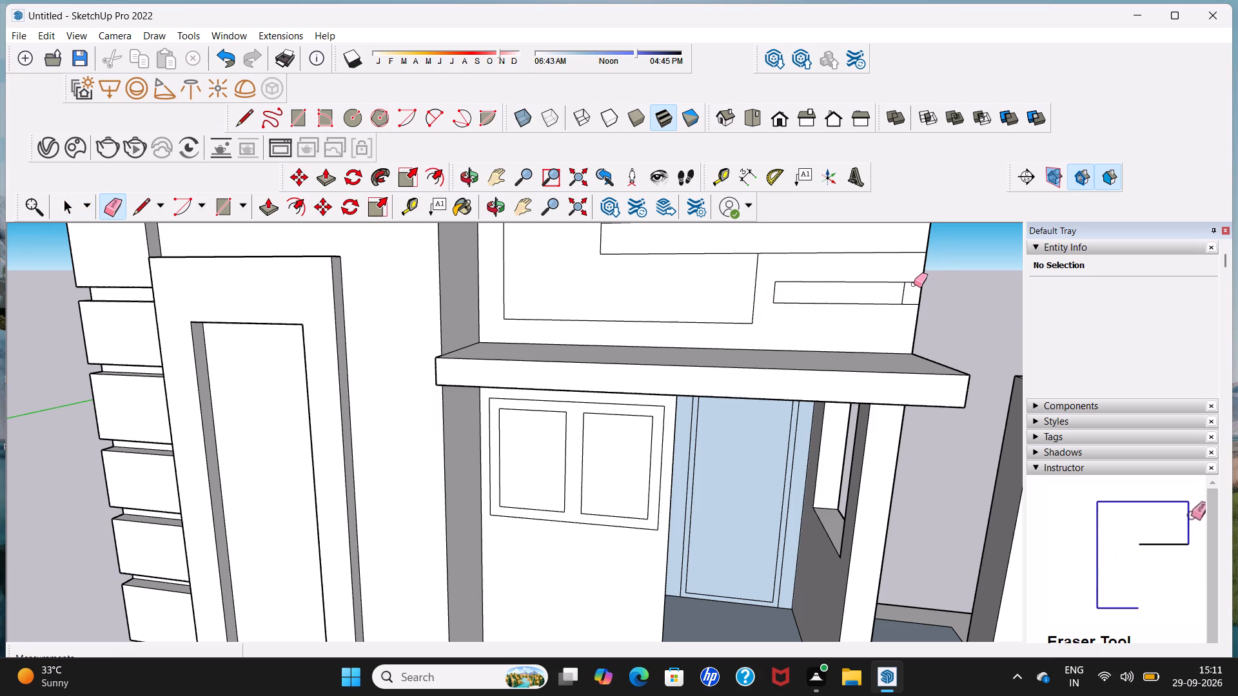
{"action": "left_click_drag", "start_coordinate": [914, 278], "coordinate": [918, 302]}
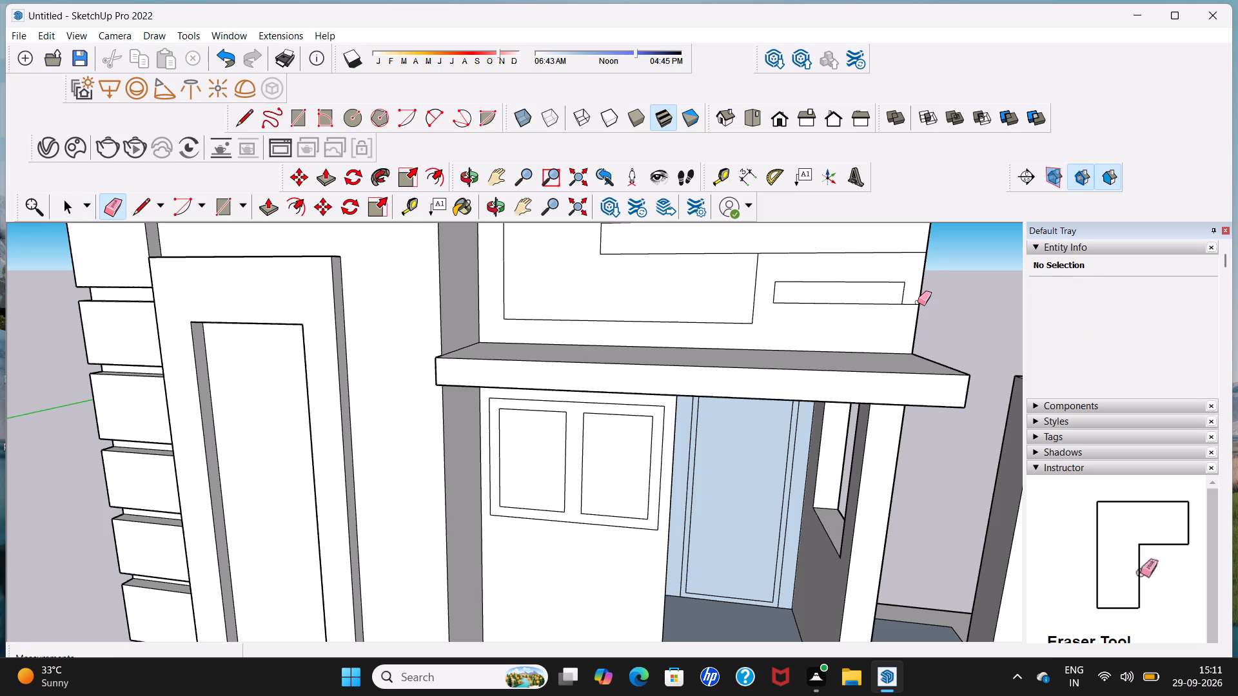
{"action": "left_click", "coordinate": [910, 305]}
{"action": "scroll", "coordinate": [910, 305], "scroll_direction": "down", "scroll_amount": 13}
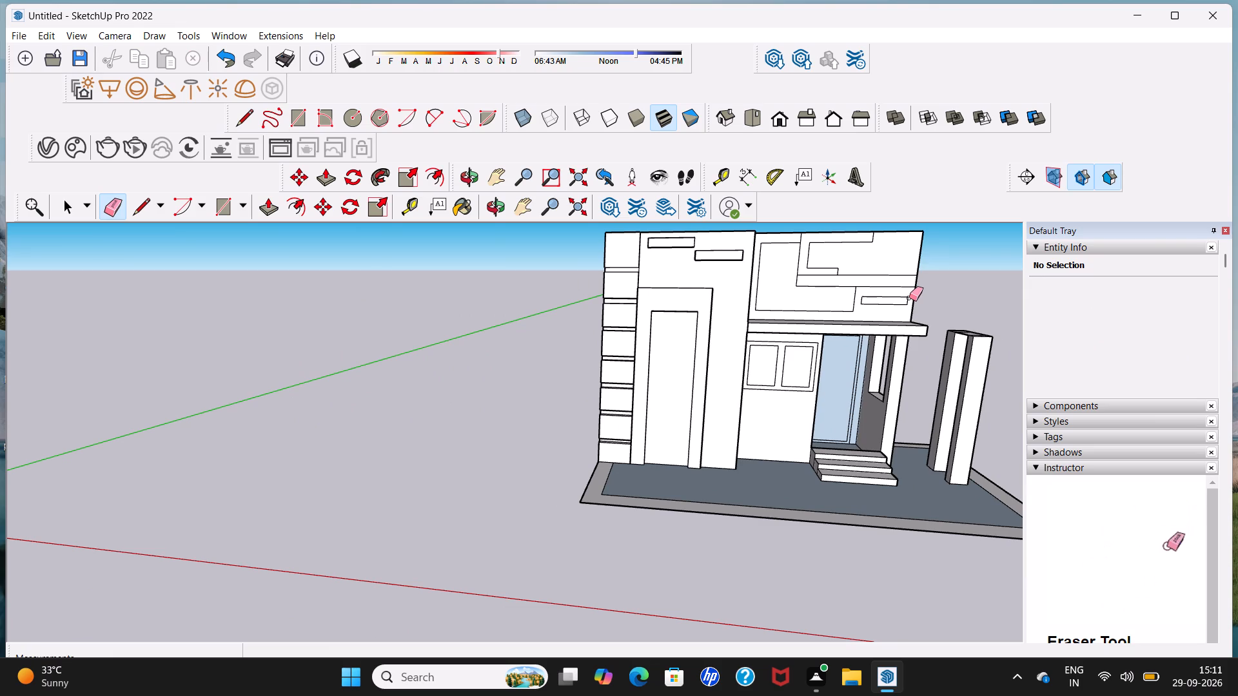
{"action": "key", "text": "space"}
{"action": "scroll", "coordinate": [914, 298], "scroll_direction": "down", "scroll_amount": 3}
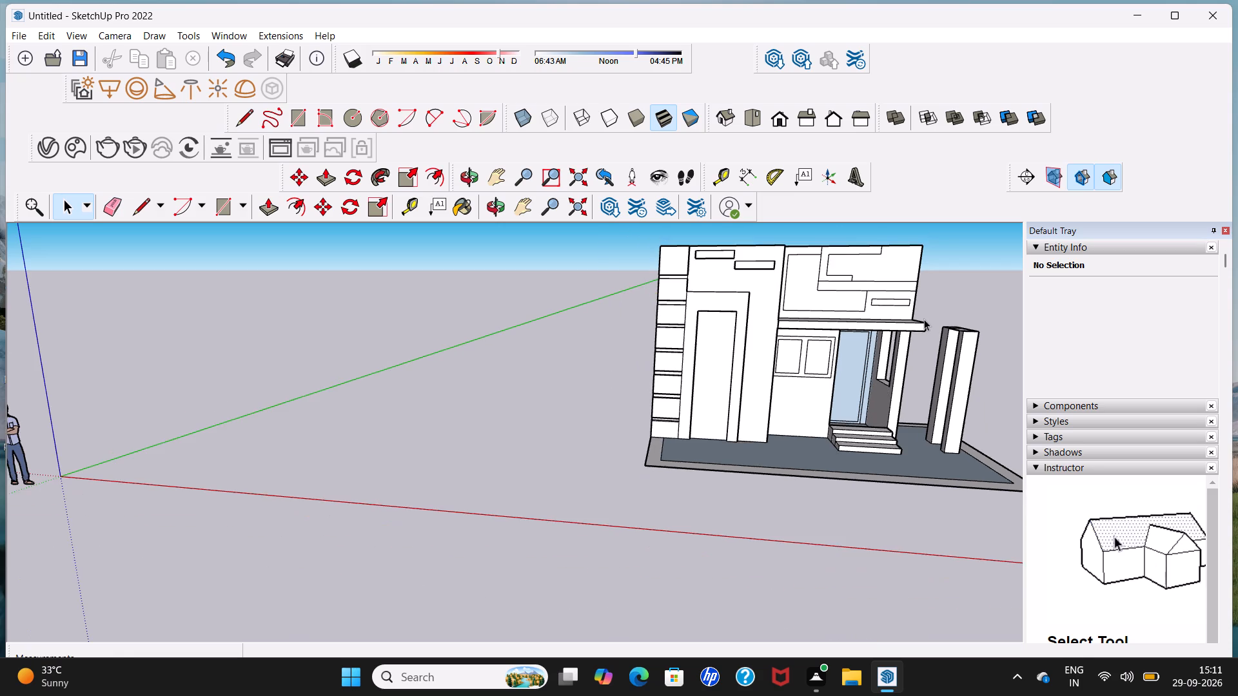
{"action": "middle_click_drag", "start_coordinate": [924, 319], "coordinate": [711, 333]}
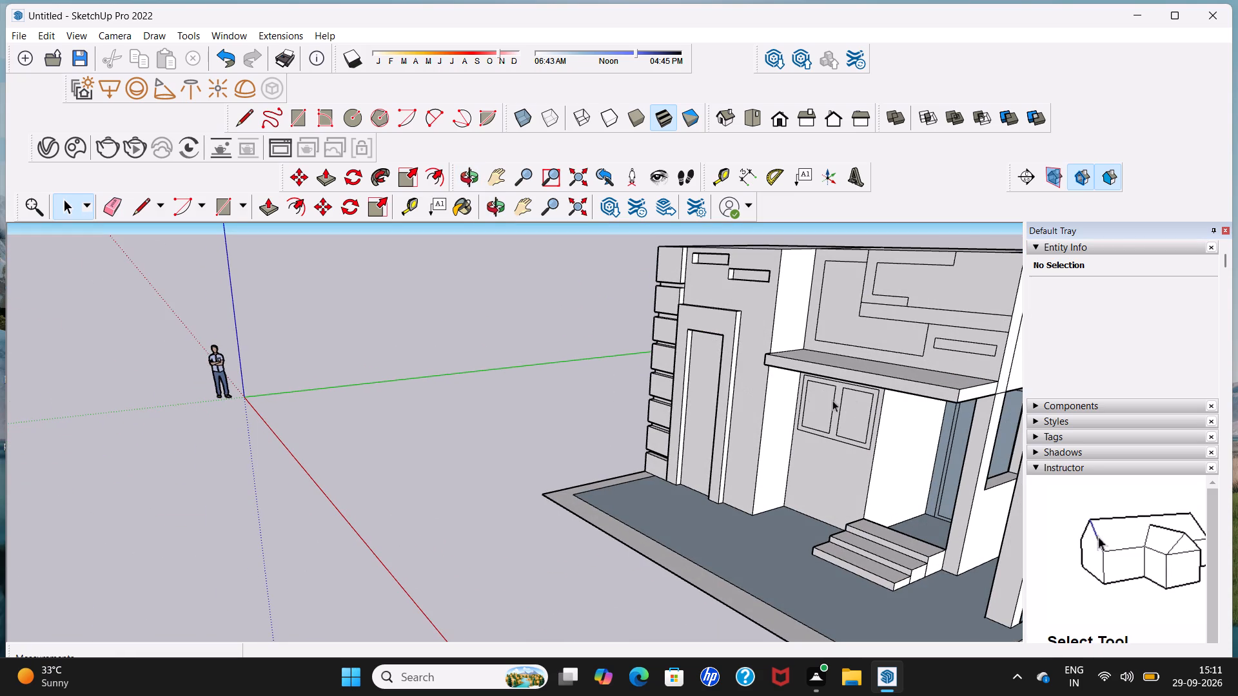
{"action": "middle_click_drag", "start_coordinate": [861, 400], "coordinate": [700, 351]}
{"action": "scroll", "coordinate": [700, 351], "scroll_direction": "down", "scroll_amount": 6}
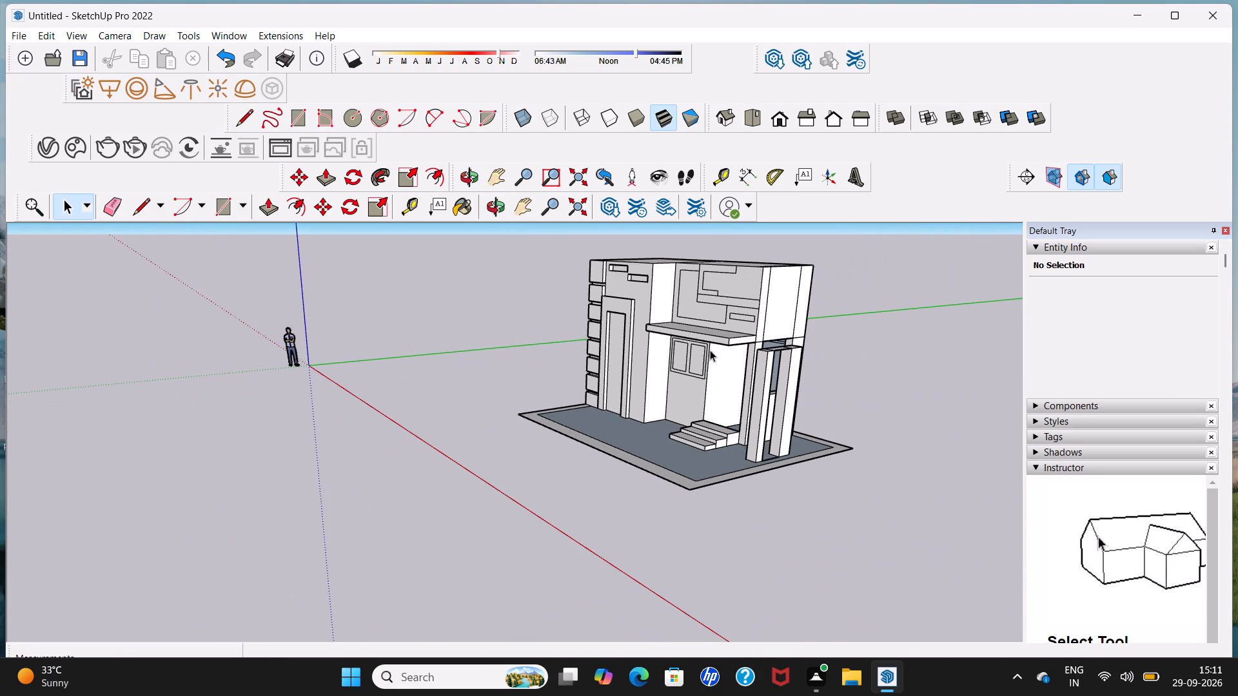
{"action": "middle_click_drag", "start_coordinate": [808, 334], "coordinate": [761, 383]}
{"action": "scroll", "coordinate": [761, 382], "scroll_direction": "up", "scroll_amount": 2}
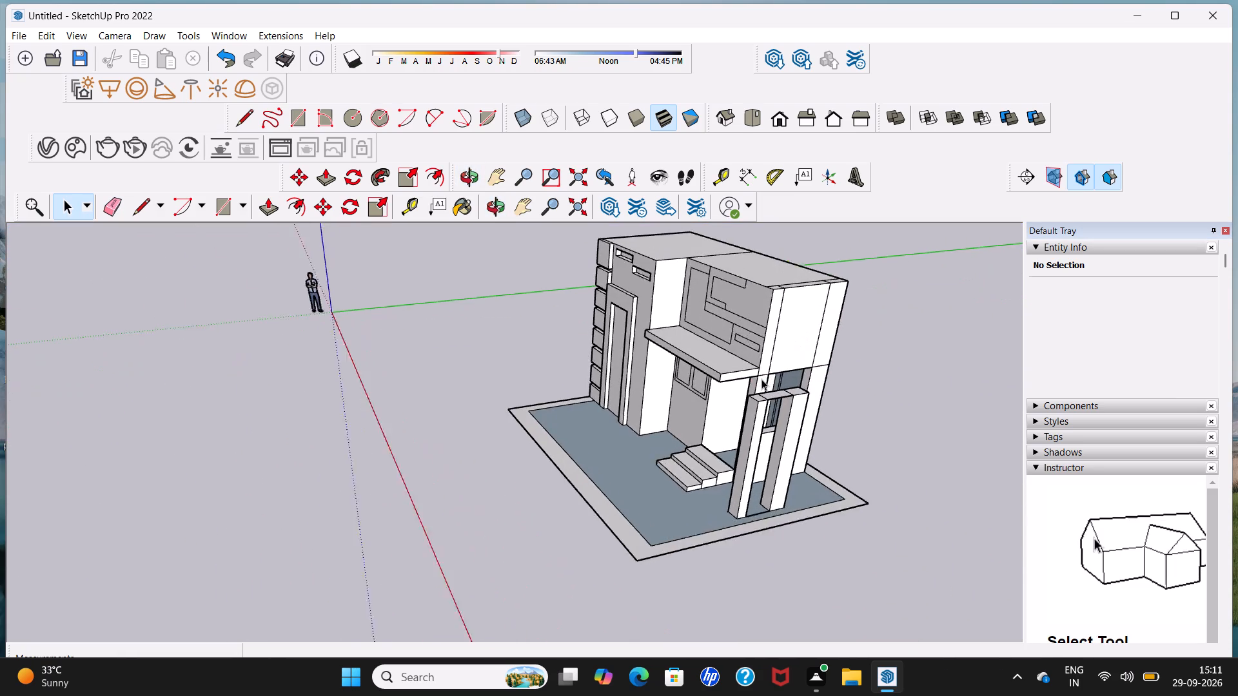
Draw a horizontal line across the house's side wall from the canopy's top corner to the wall's rear edge.
{"action": "scroll", "coordinate": [761, 379], "scroll_direction": "up", "scroll_amount": 2}
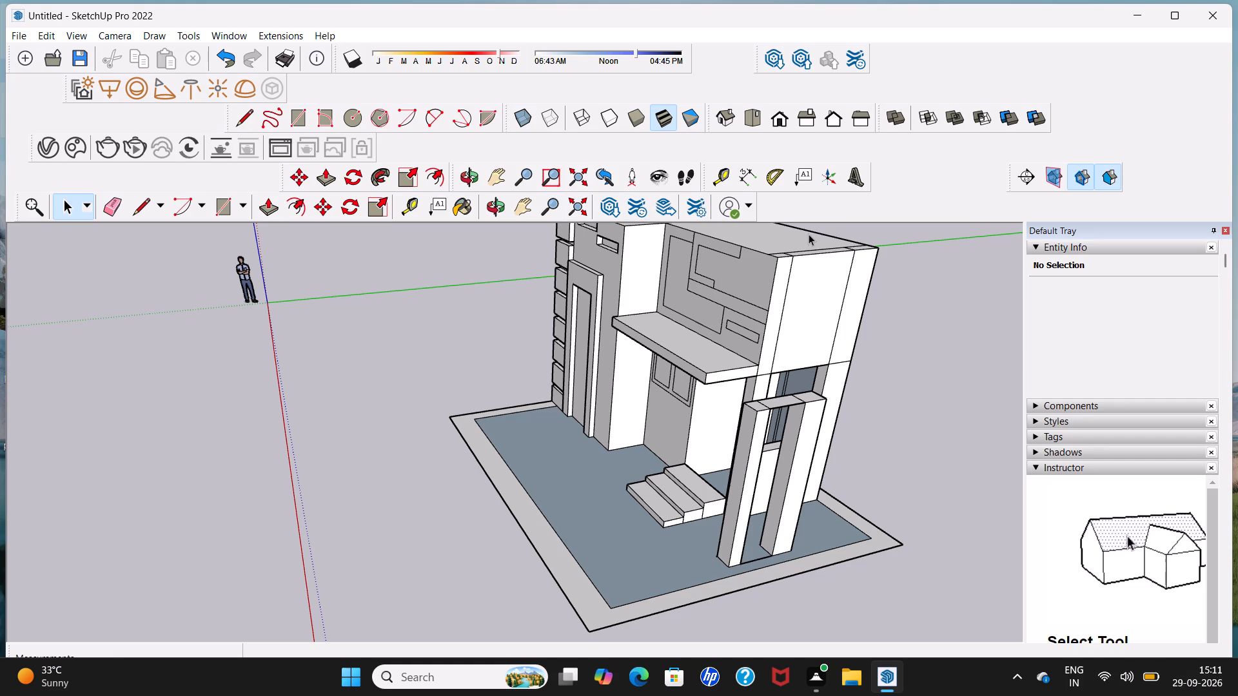
{"action": "left_click", "coordinate": [240, 117]}
{"action": "scroll", "coordinate": [854, 387], "scroll_direction": "up", "scroll_amount": 4}
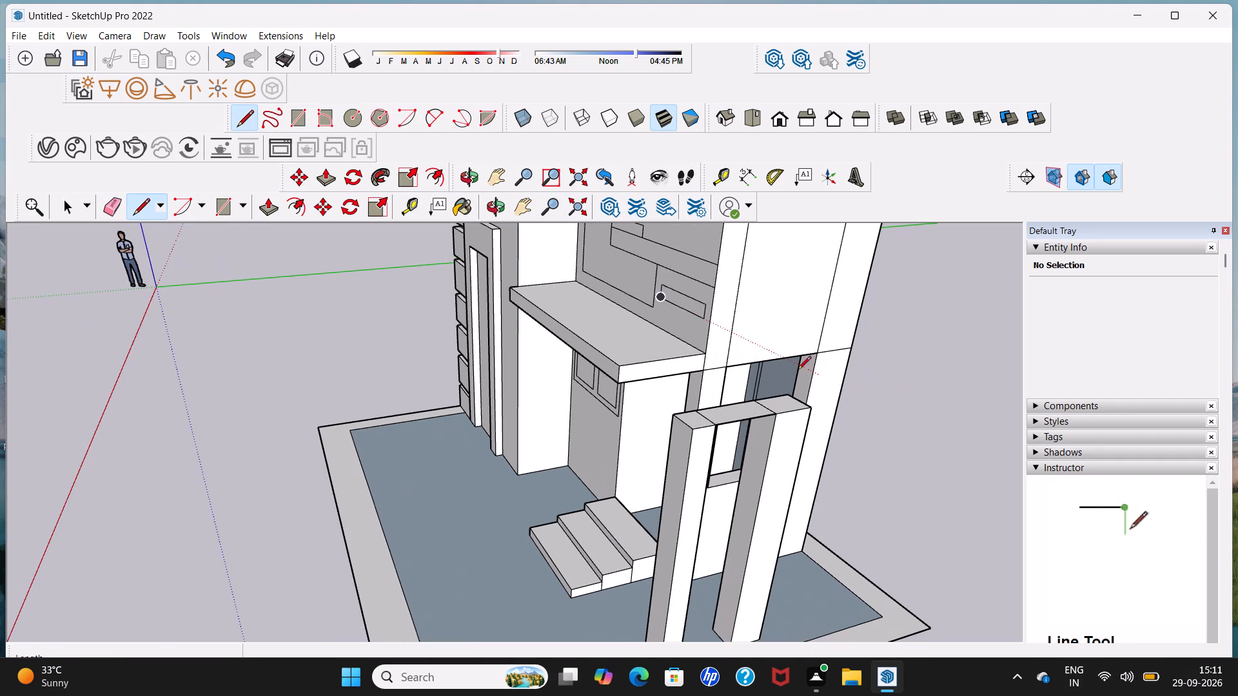
{"action": "left_click", "coordinate": [709, 350]}
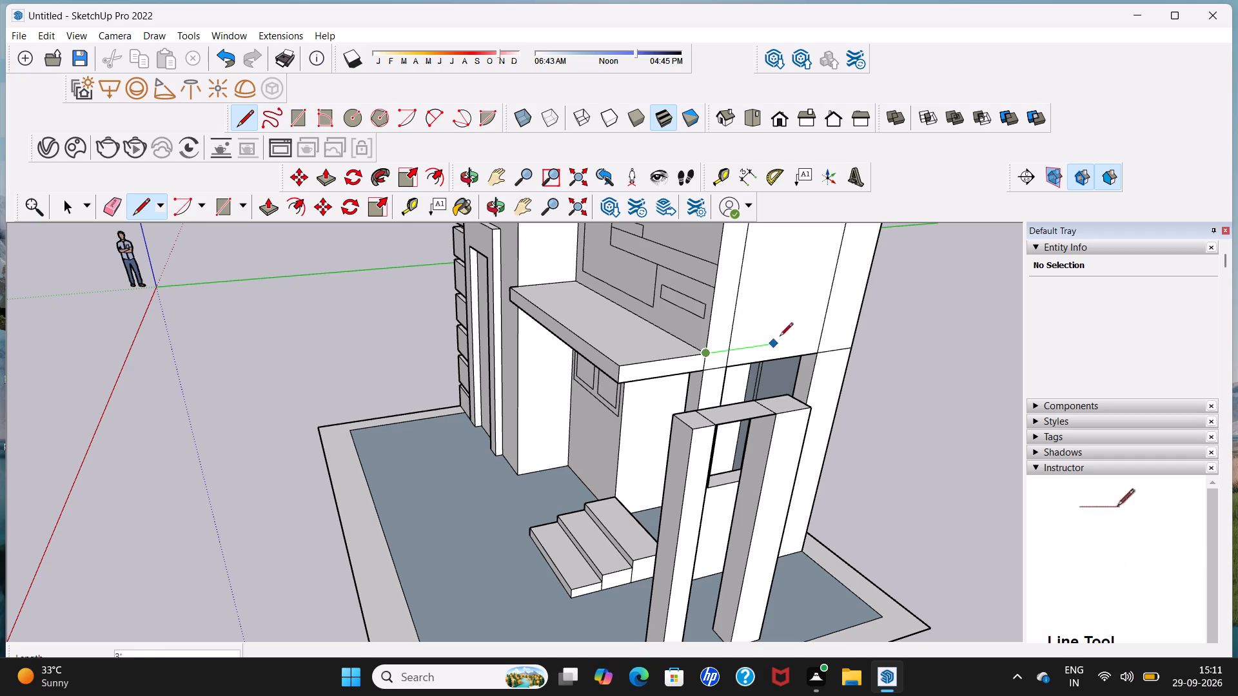
{"action": "left_click", "coordinate": [857, 327]}
{"action": "scroll", "coordinate": [854, 327], "scroll_direction": "down", "scroll_amount": 6}
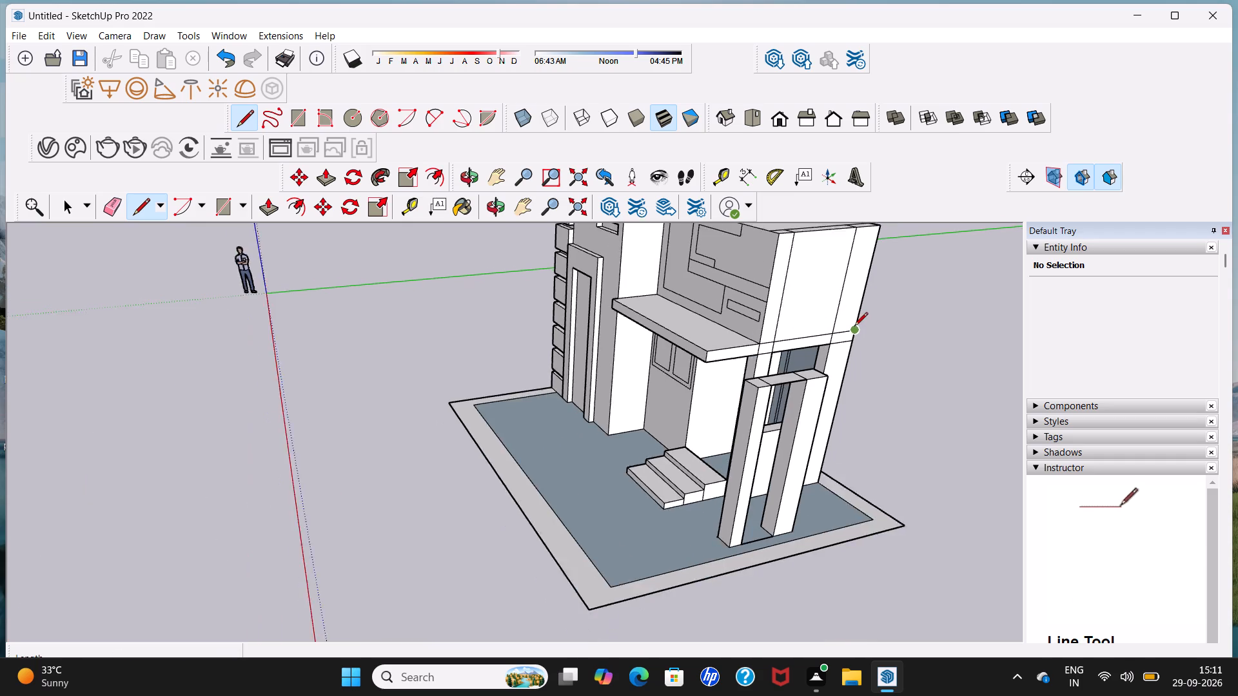
{"action": "middle_click_drag", "start_coordinate": [854, 327], "coordinate": [914, 322]}
{"action": "scroll", "coordinate": [799, 316], "scroll_direction": "up", "scroll_amount": 5}
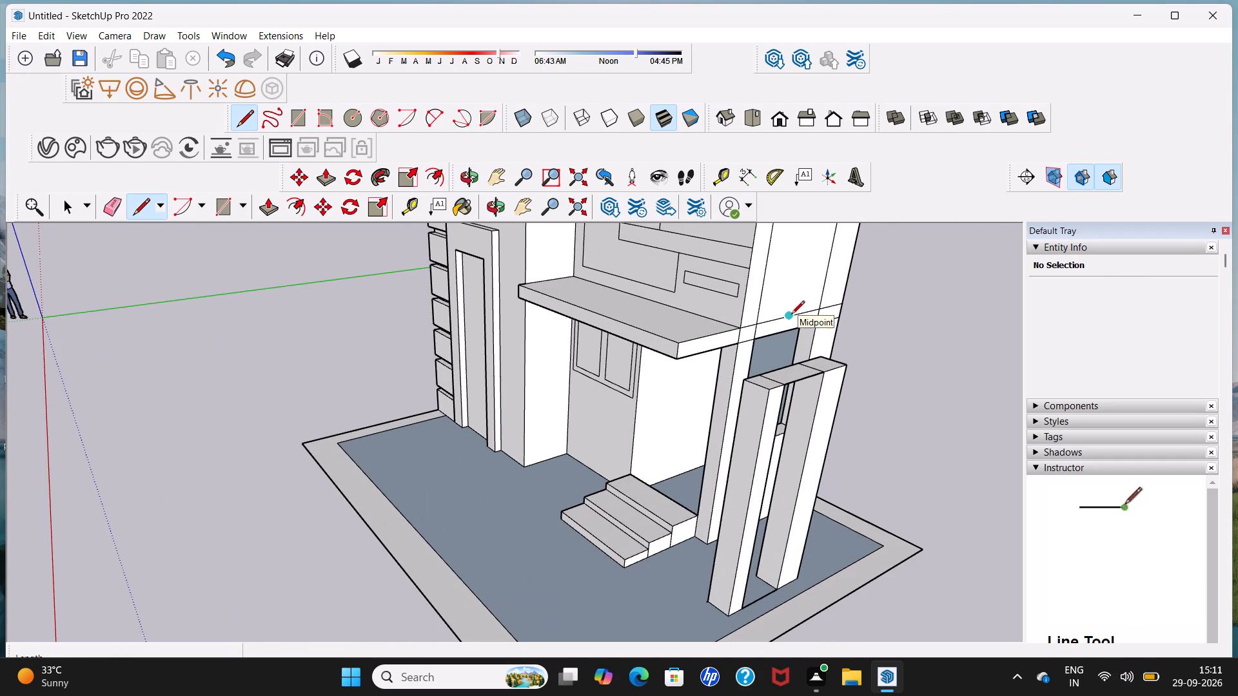
{"action": "key", "text": "space"}
Push/Pull the upper storey's large middle side face and narrow front side strip outward about 3'11", flush with each other above the posts.
{"action": "scroll", "coordinate": [774, 292], "scroll_direction": "down", "scroll_amount": 11}
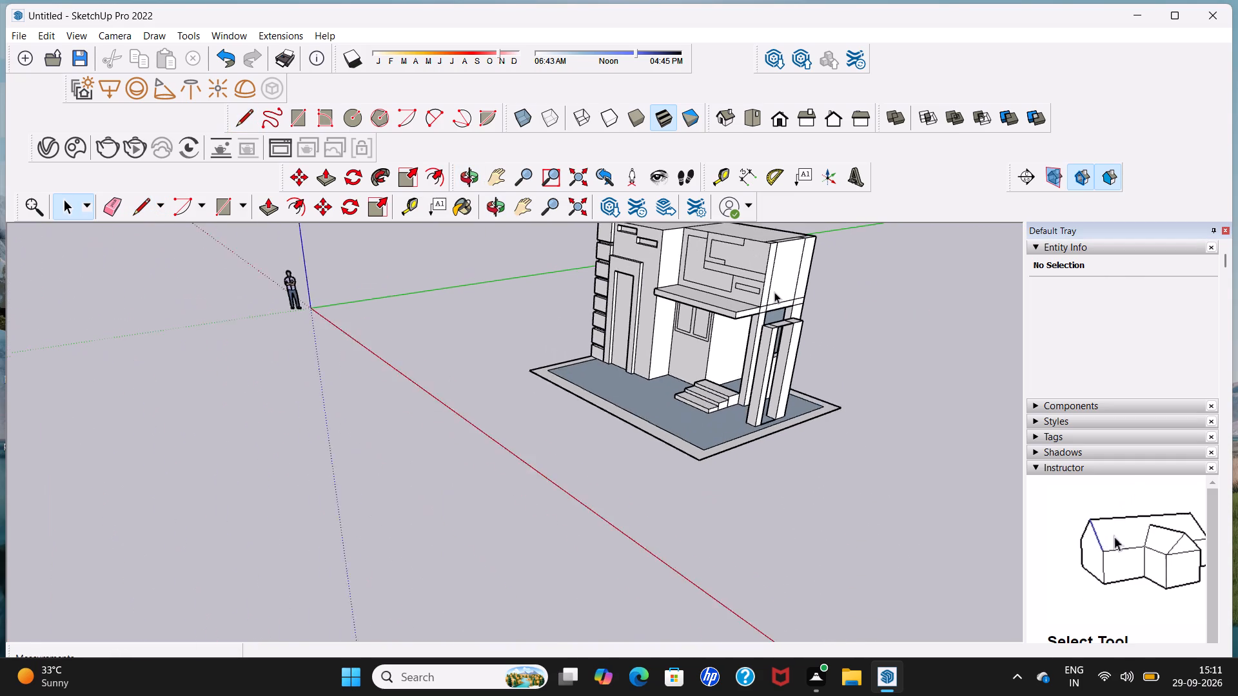
{"action": "middle_click_drag", "start_coordinate": [774, 292], "coordinate": [765, 348]}
{"action": "scroll", "coordinate": [763, 347], "scroll_direction": "up", "scroll_amount": 6, "text": "shift"}
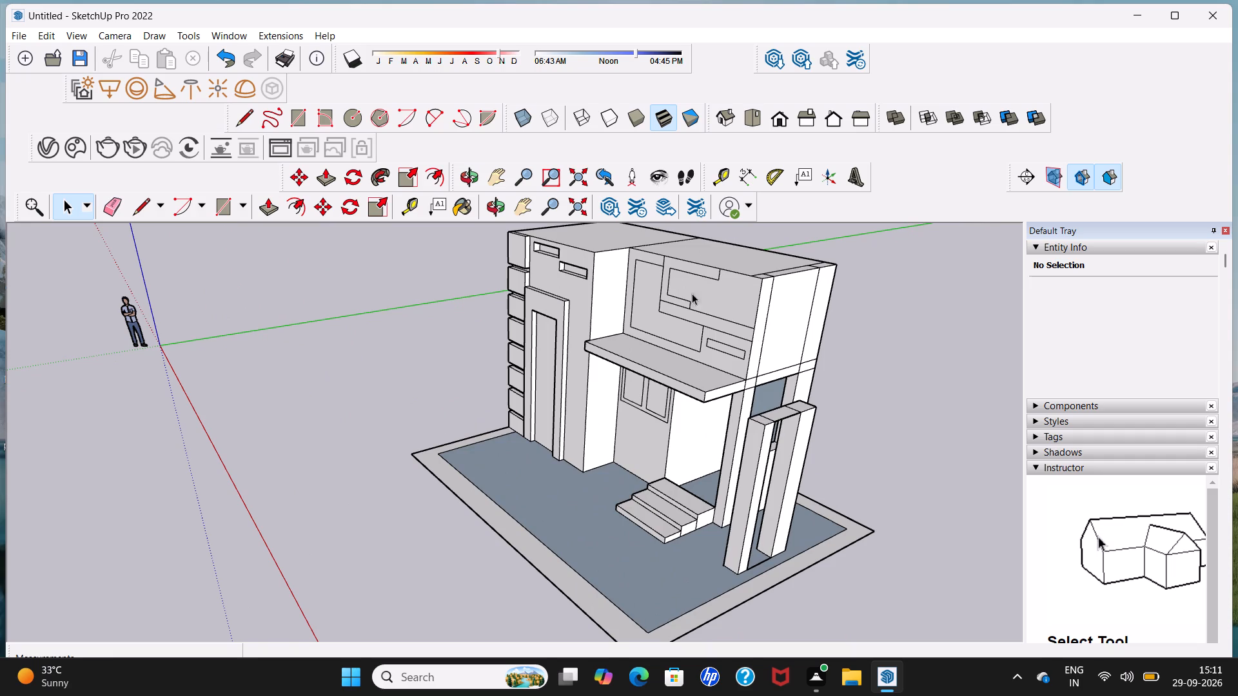
{"action": "left_click", "coordinate": [267, 208]}
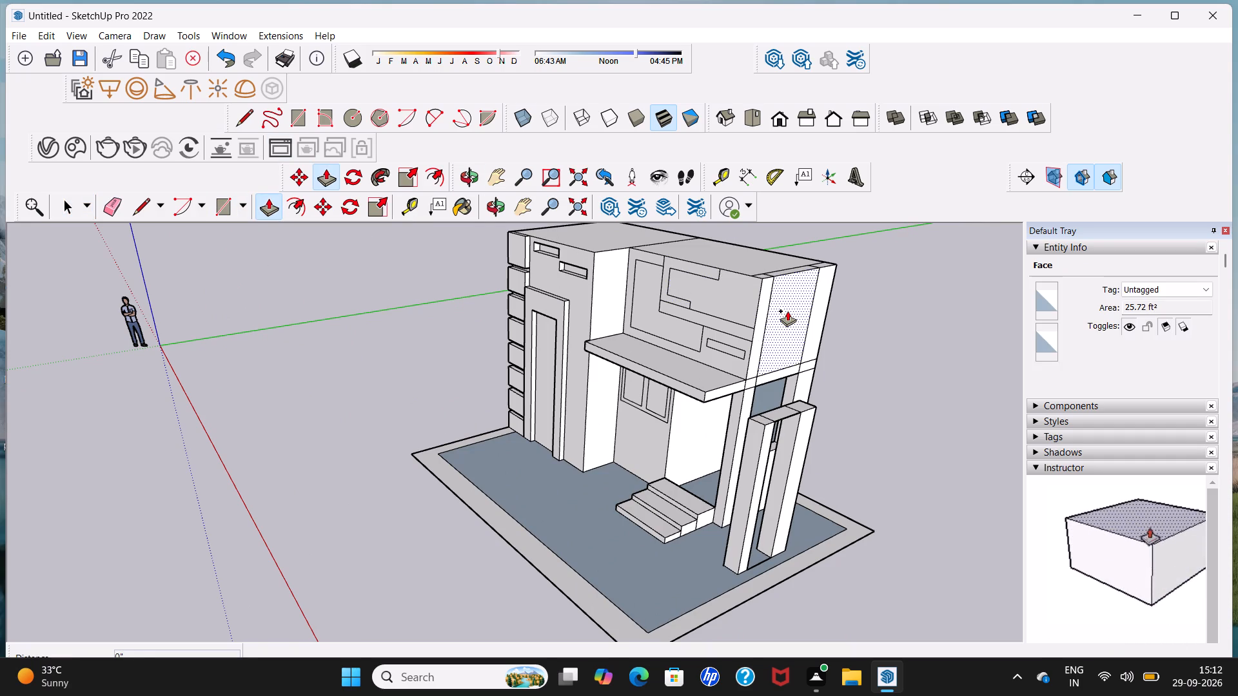
{"action": "left_click", "coordinate": [787, 311]}
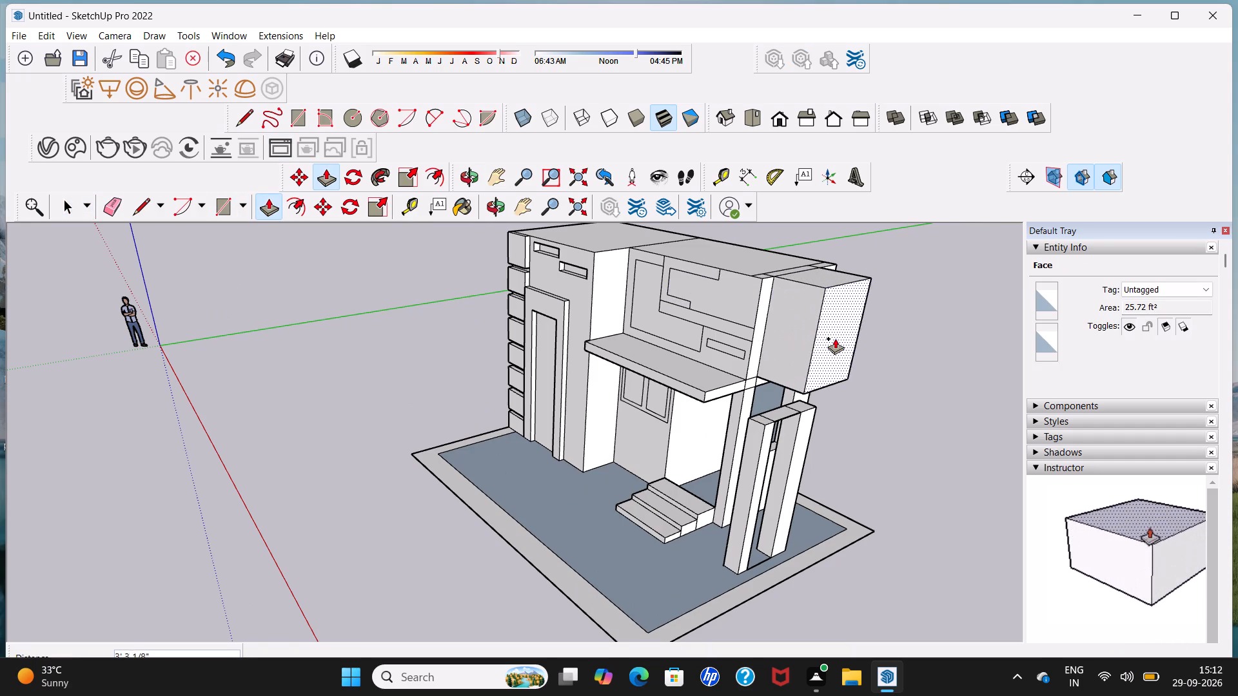
{"action": "left_click", "coordinate": [812, 415]}
{"action": "scroll", "coordinate": [757, 350], "scroll_direction": "up", "scroll_amount": 5}
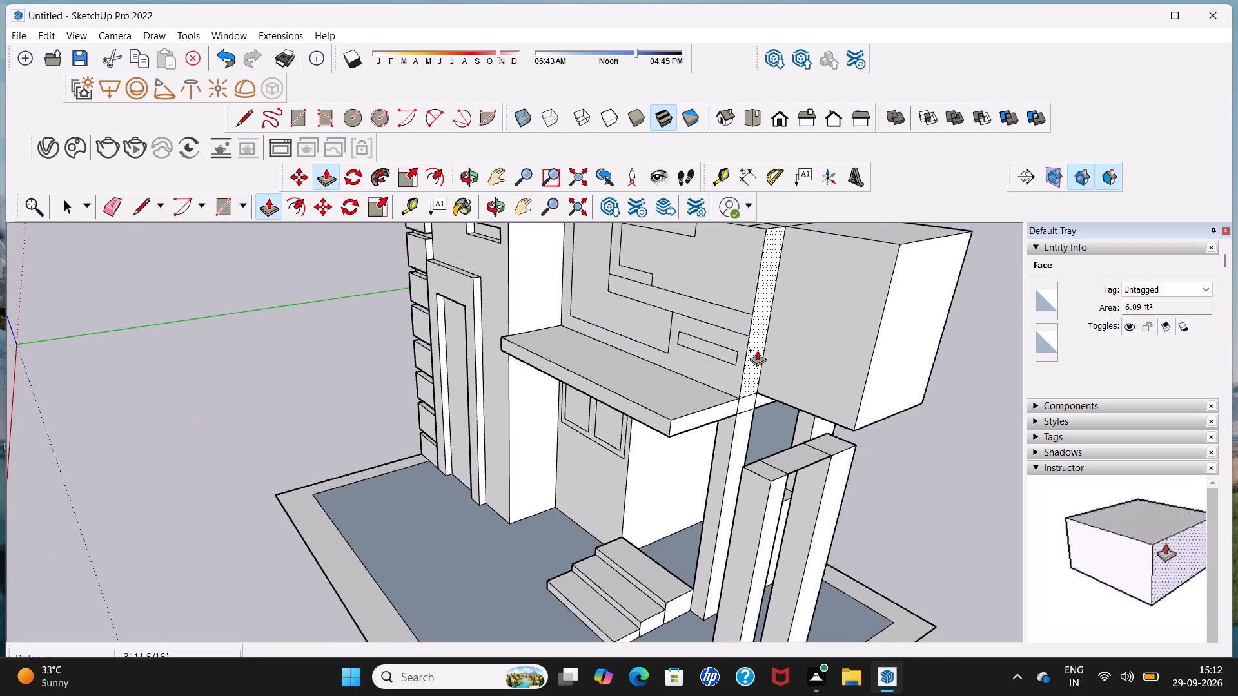
{"action": "left_click", "coordinate": [757, 350]}
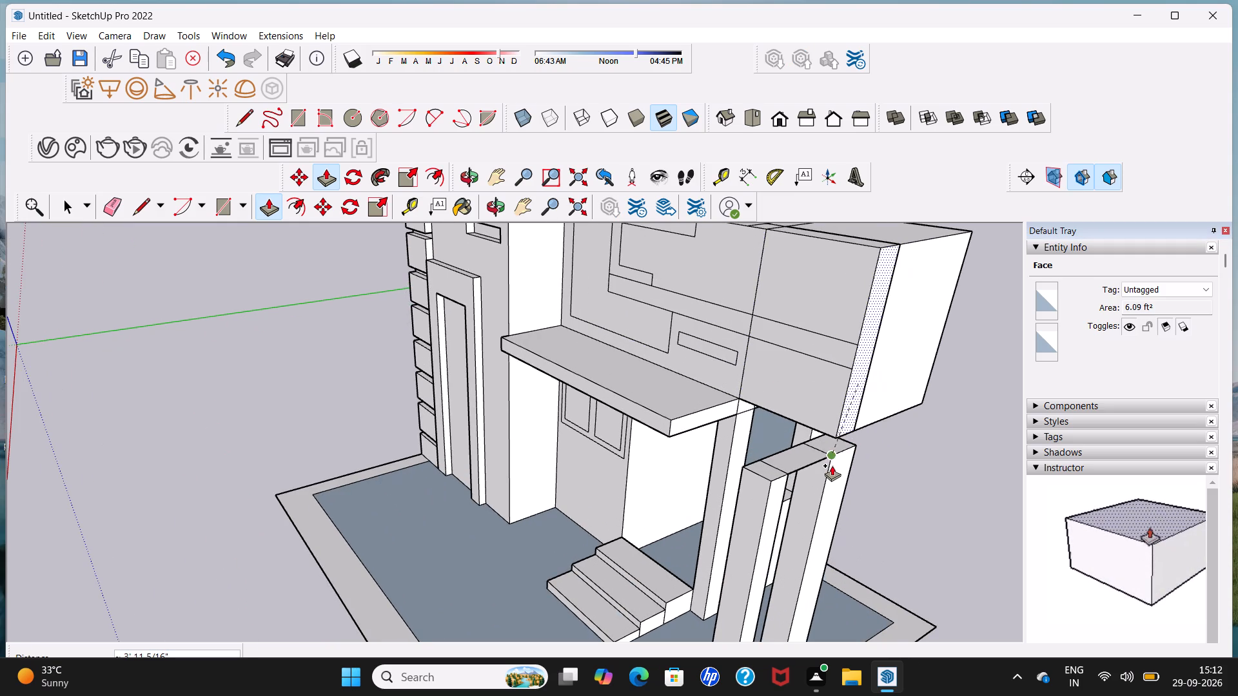
{"action": "left_click", "coordinate": [832, 465]}
Push/Pull the upper storey's rear side strip outward about 3'11", flush with the extended side block.
{"action": "scroll", "coordinate": [832, 464], "scroll_direction": "down", "scroll_amount": 6}
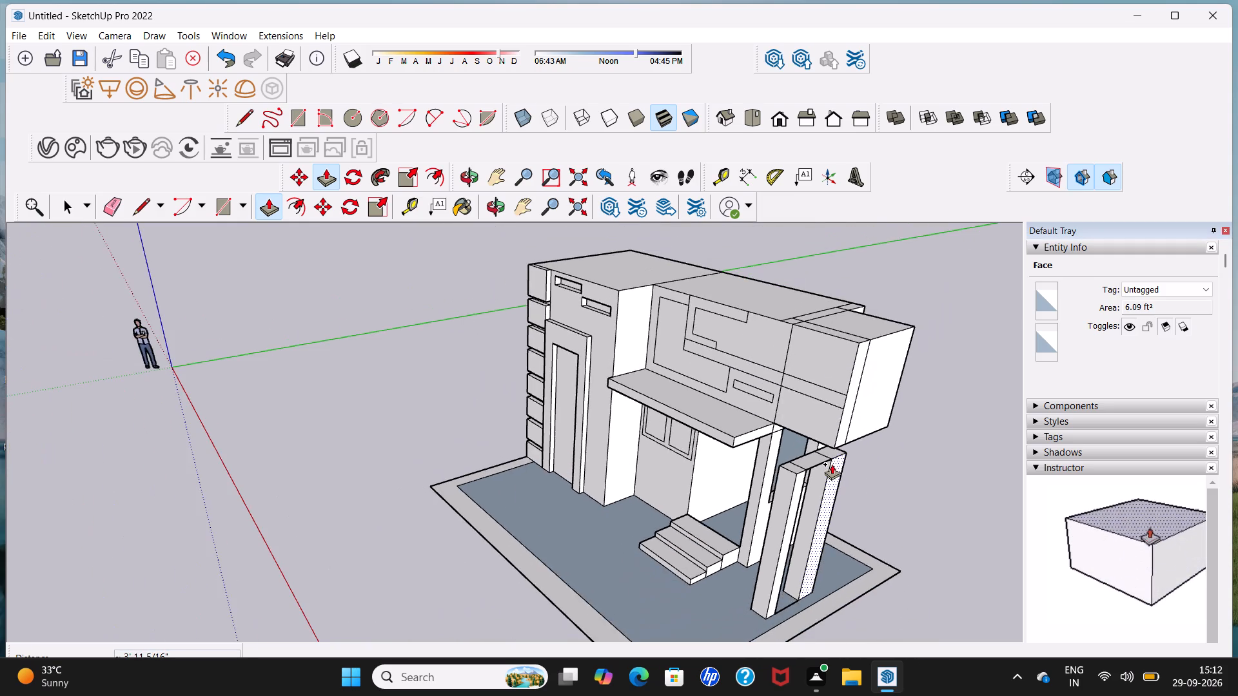
{"action": "scroll", "coordinate": [833, 455], "scroll_direction": "down", "scroll_amount": 4}
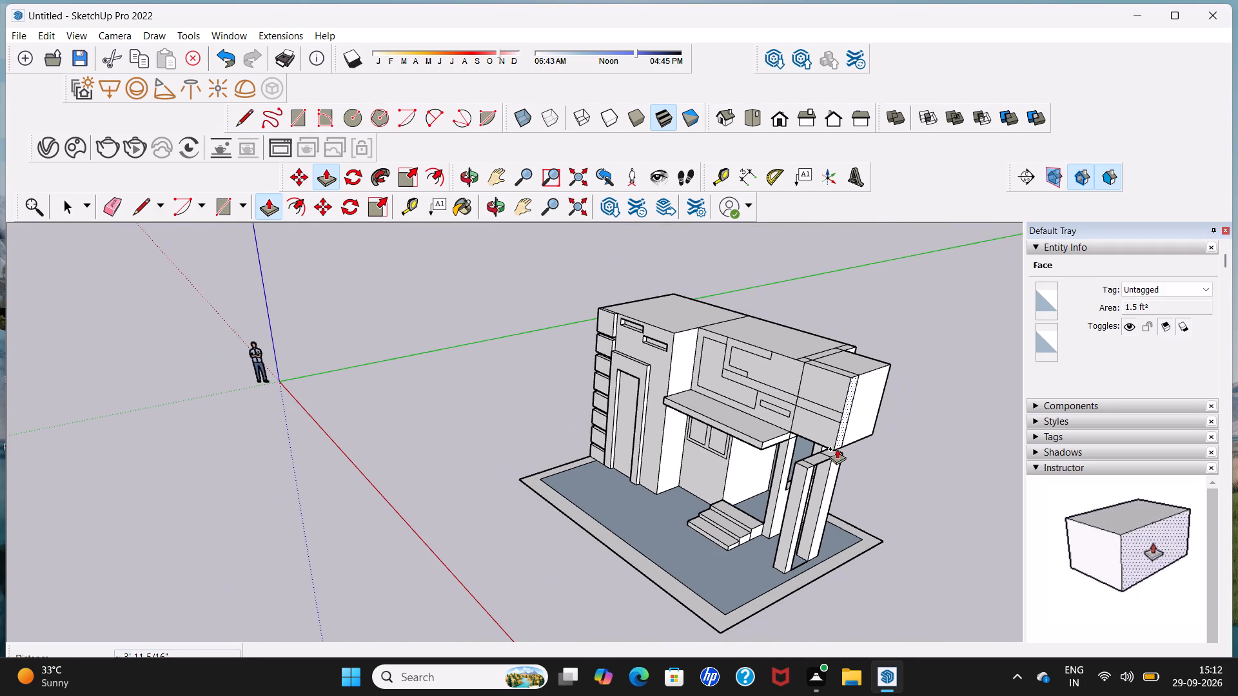
{"action": "middle_click_drag", "start_coordinate": [837, 449], "coordinate": [460, 358], "text": "shift"}
{"action": "middle_click_drag", "start_coordinate": [520, 331], "coordinate": [313, 370]}
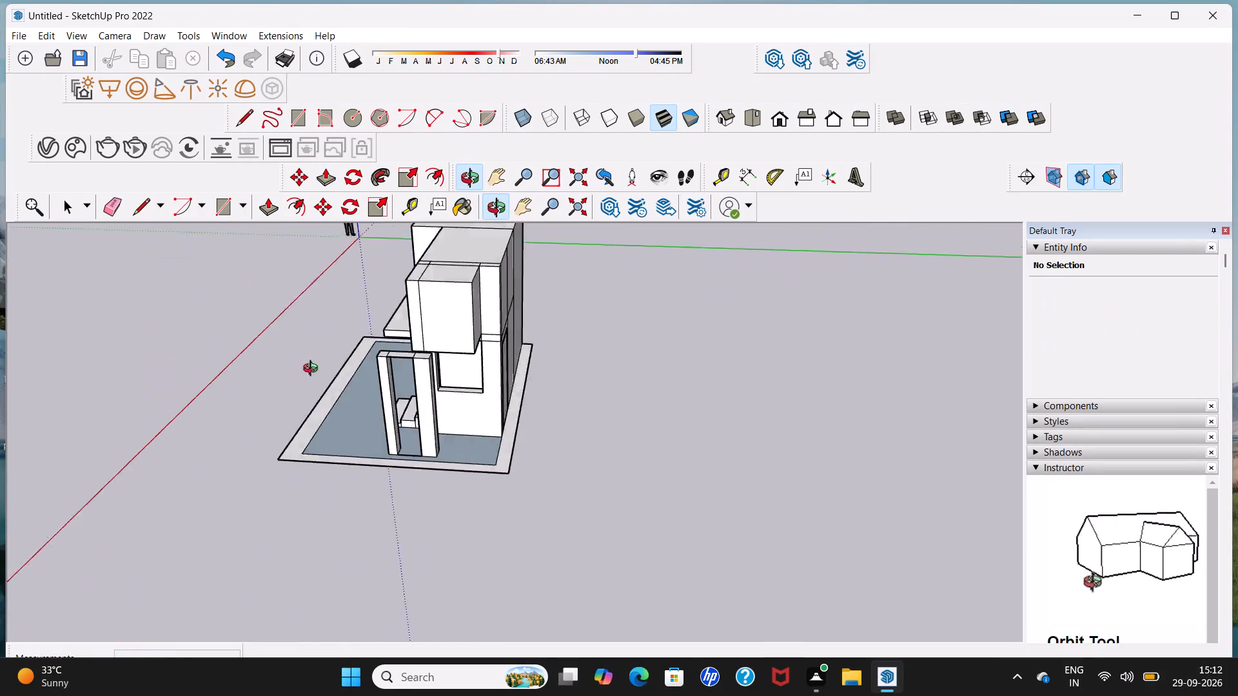
{"action": "middle_click_drag", "start_coordinate": [313, 370], "coordinate": [273, 382]}
{"action": "scroll", "coordinate": [496, 313], "scroll_direction": "up", "scroll_amount": 3}
{"action": "left_click", "coordinate": [492, 312]}
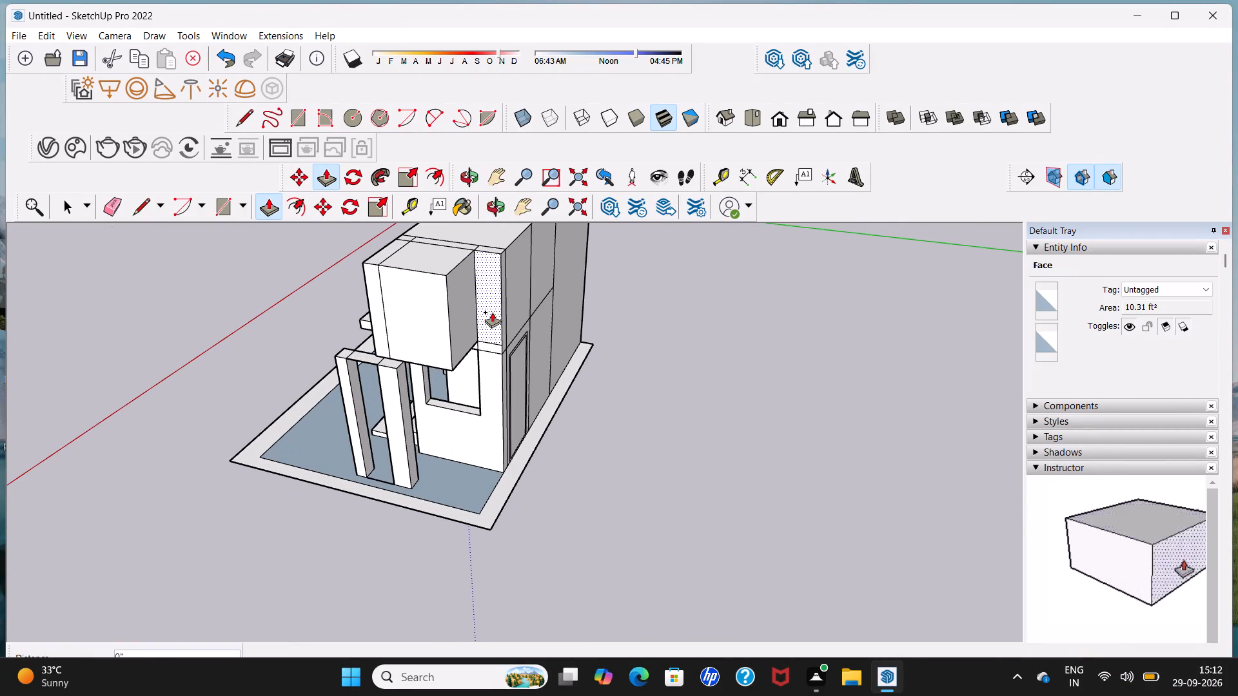
{"action": "middle_click_drag", "start_coordinate": [444, 346], "coordinate": [681, 305]}
{"action": "scroll", "coordinate": [678, 306], "scroll_direction": "up", "scroll_amount": 1}
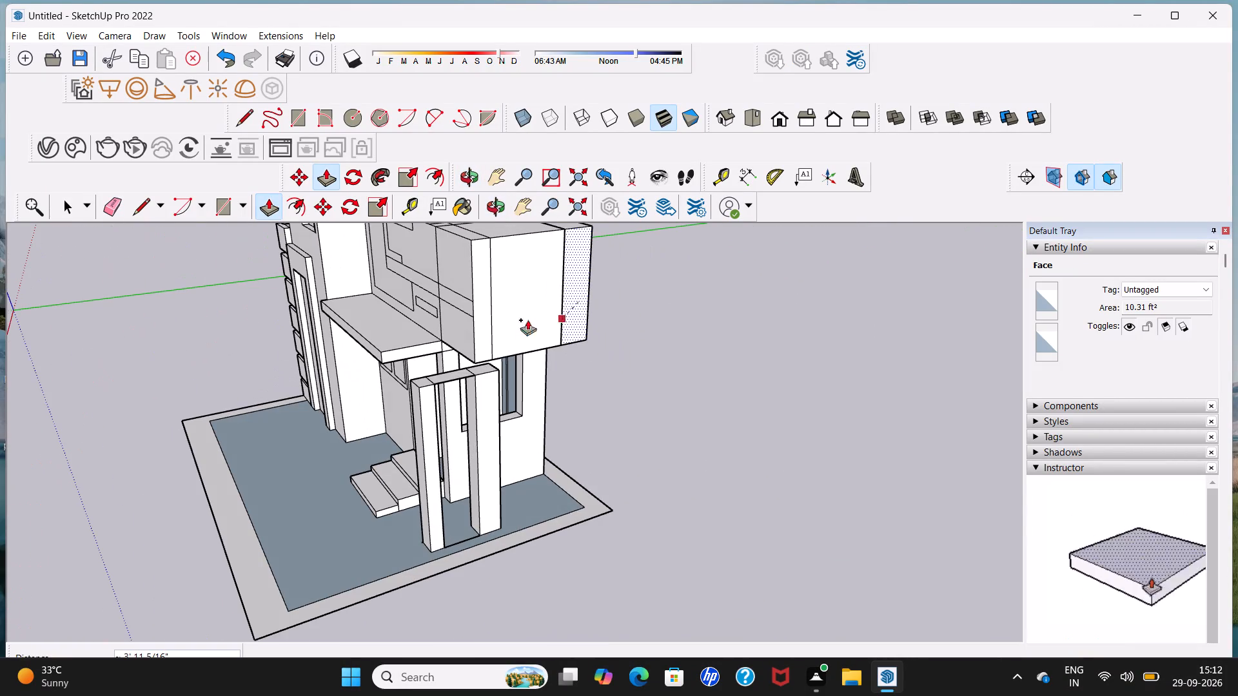
{"action": "left_click", "coordinate": [510, 320]}
Push/Pull the ground floor's side wall with the window opening outward about 3'11" to align with the extended upper storey.
{"action": "scroll", "coordinate": [510, 320], "scroll_direction": "down", "scroll_amount": 6}
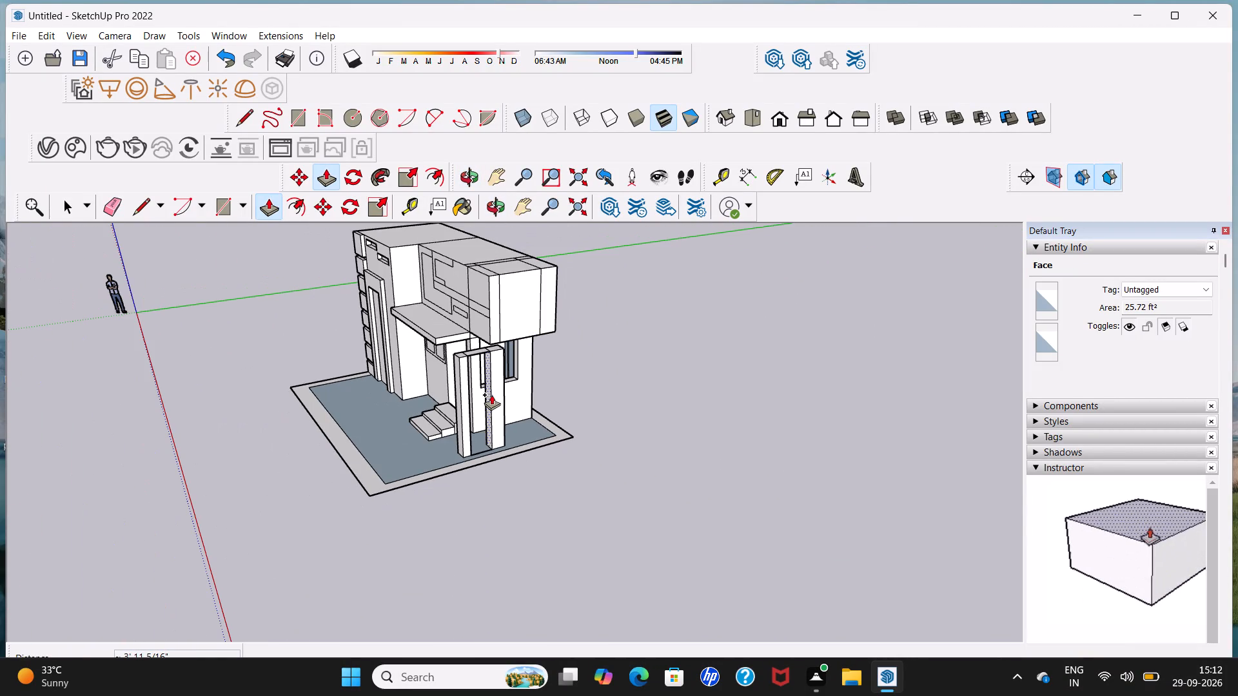
{"action": "middle_click_drag", "start_coordinate": [491, 394], "coordinate": [753, 382]}
{"action": "scroll", "coordinate": [534, 376], "scroll_direction": "up", "scroll_amount": 4}
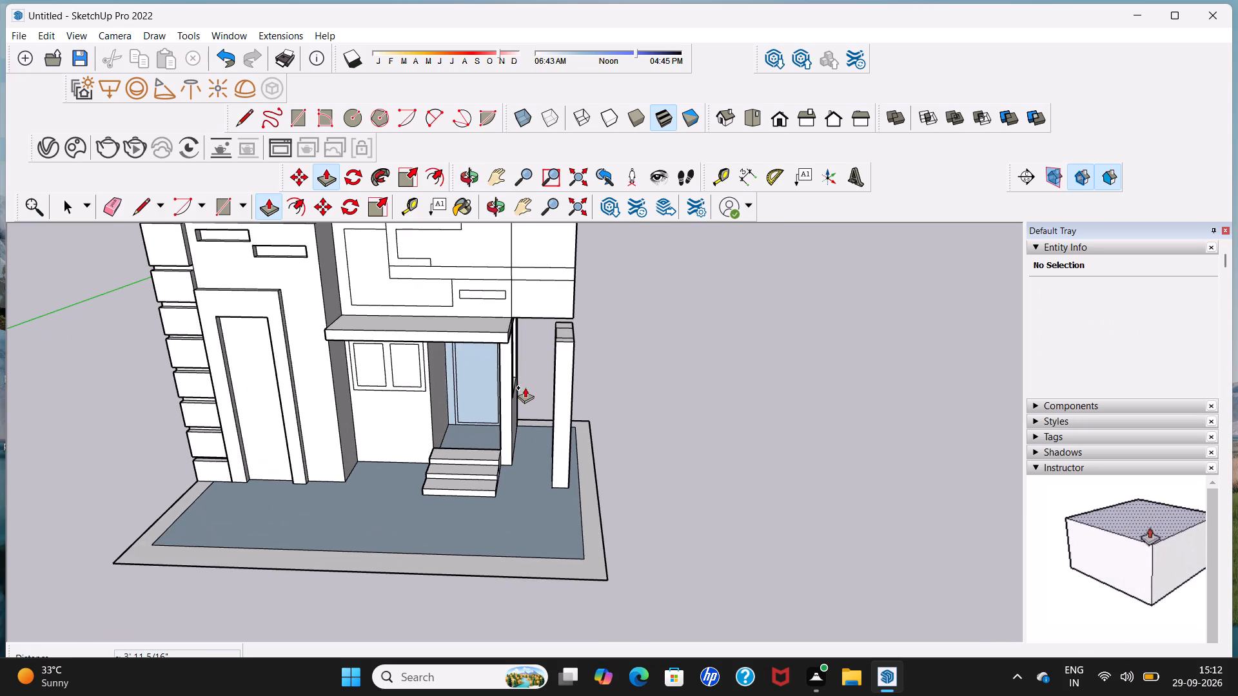
{"action": "scroll", "coordinate": [524, 390], "scroll_direction": "up", "scroll_amount": 3}
{"action": "middle_click_drag", "start_coordinate": [523, 393], "coordinate": [469, 414]}
{"action": "scroll", "coordinate": [487, 414], "scroll_direction": "up", "scroll_amount": 3}
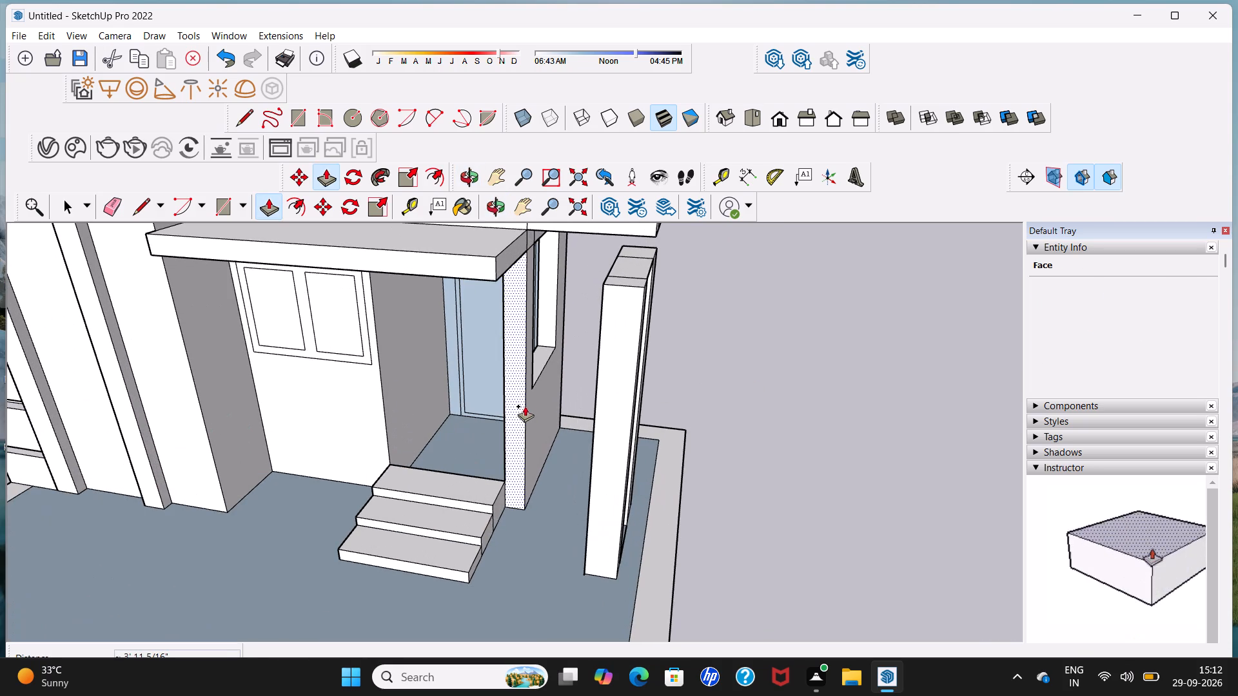
{"action": "left_click", "coordinate": [539, 410]}
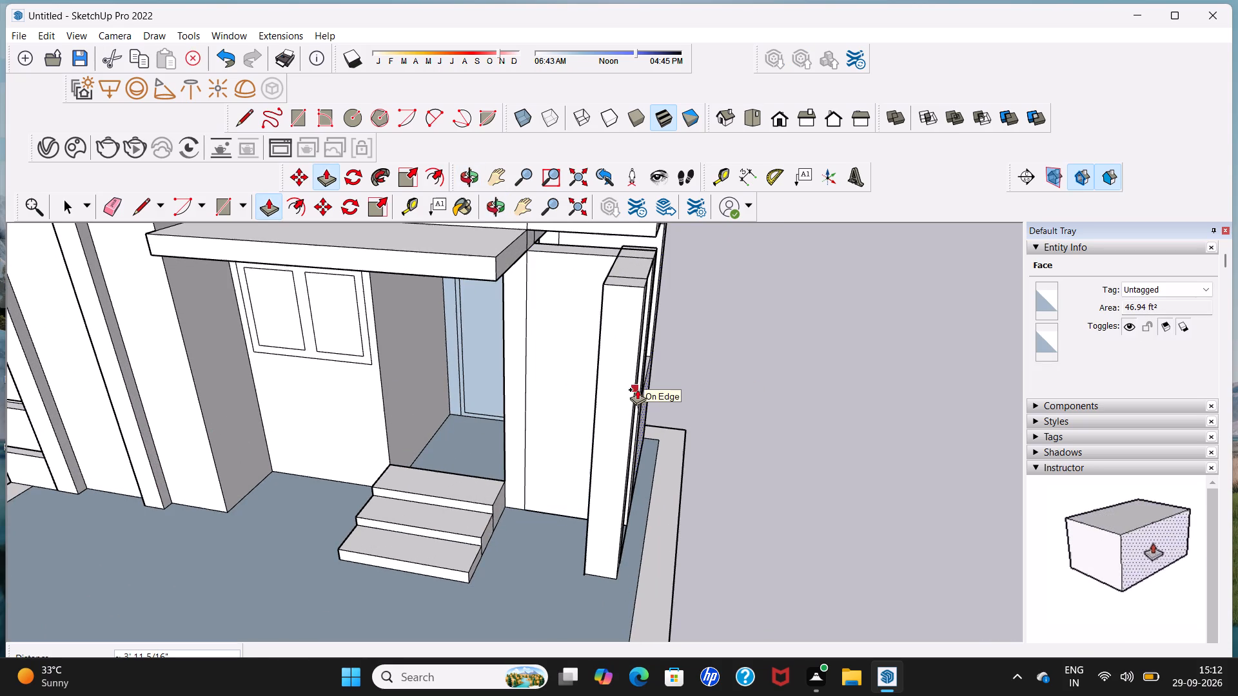
{"action": "middle_click_drag", "start_coordinate": [637, 389], "coordinate": [643, 496], "text": "shift"}
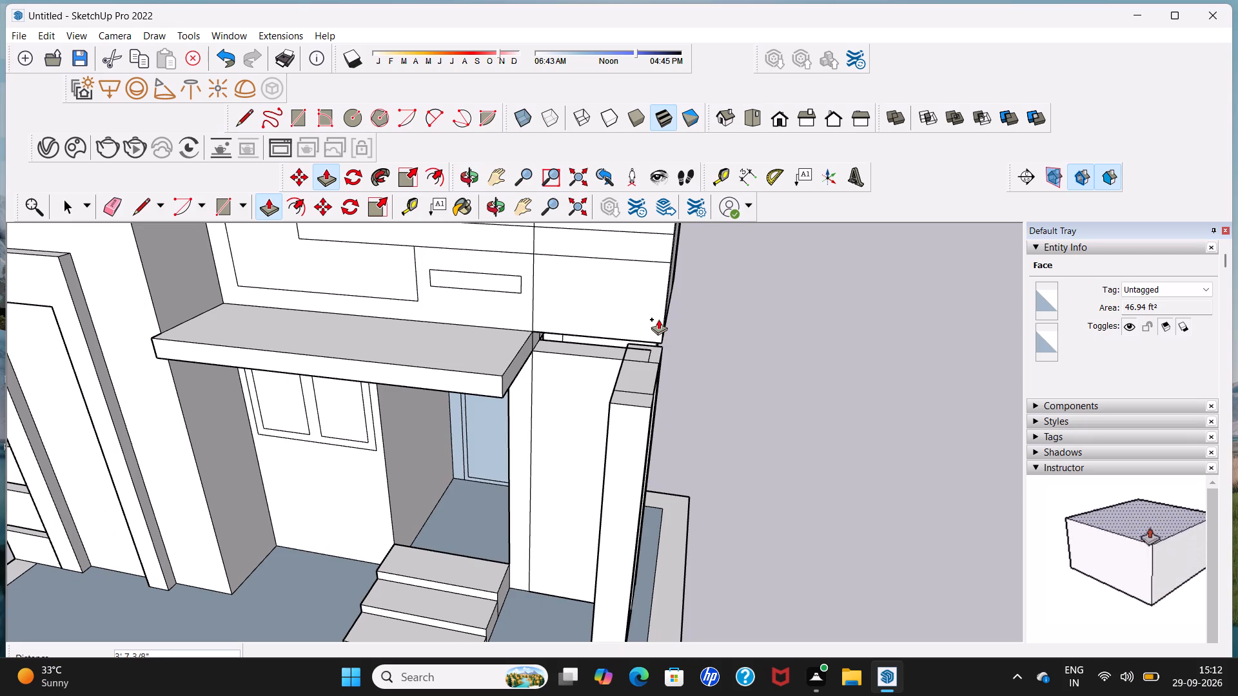
{"action": "left_click", "coordinate": [664, 311]}
Push/Pull the middle and front faces of the recessed band between storeys outward about 3'11", flush with the extended side wall.
{"action": "scroll", "coordinate": [664, 311], "scroll_direction": "down", "scroll_amount": 6}
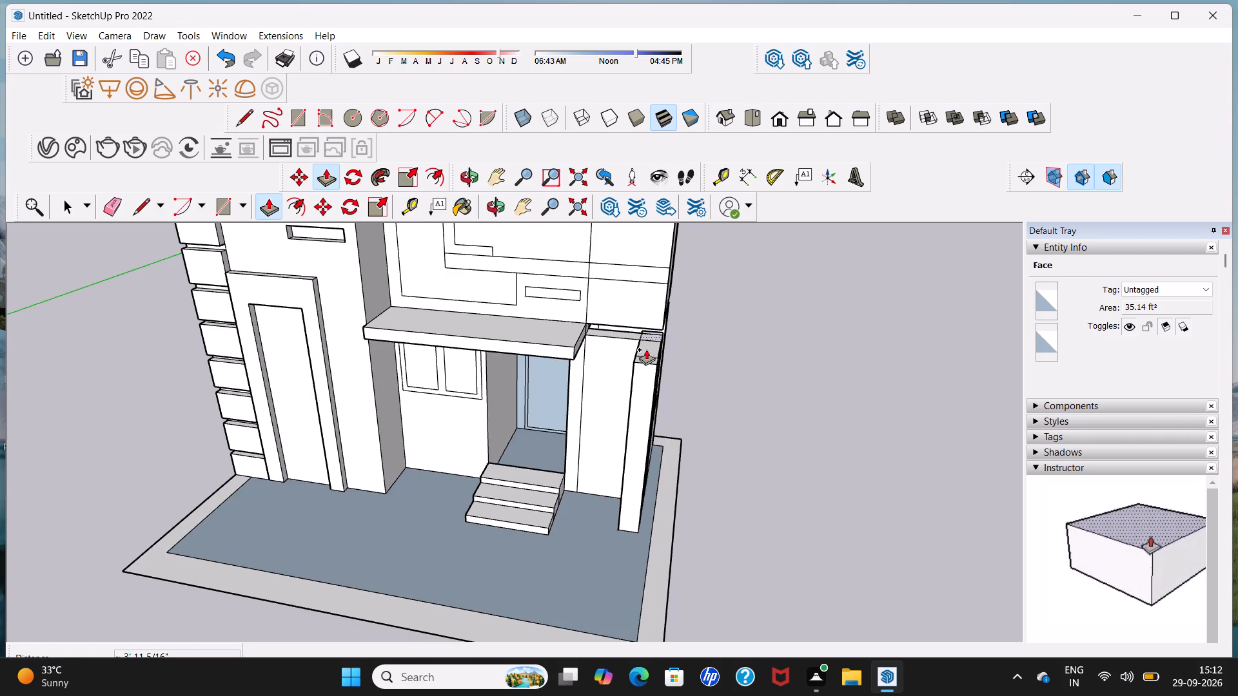
{"action": "middle_click_drag", "start_coordinate": [642, 352], "coordinate": [819, 243]}
{"action": "scroll", "coordinate": [587, 324], "scroll_direction": "up", "scroll_amount": 7}
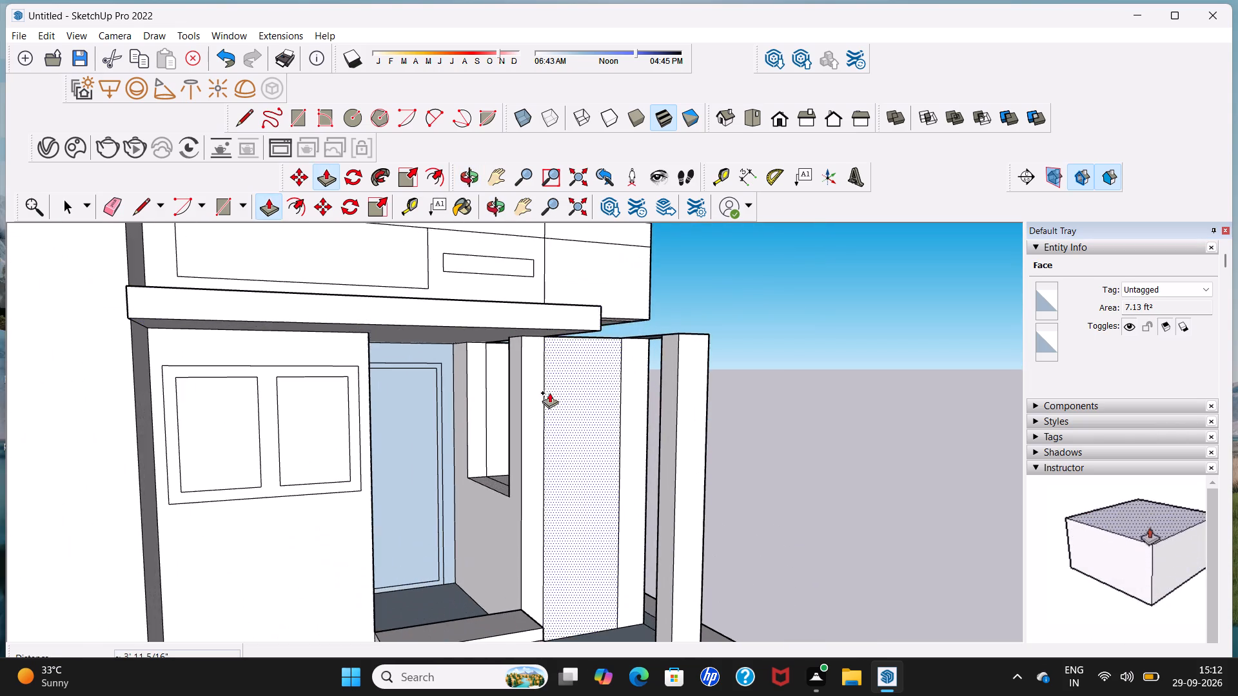
{"action": "middle_click_drag", "start_coordinate": [549, 392], "coordinate": [277, 416]}
{"action": "scroll", "coordinate": [592, 338], "scroll_direction": "up", "scroll_amount": 2}
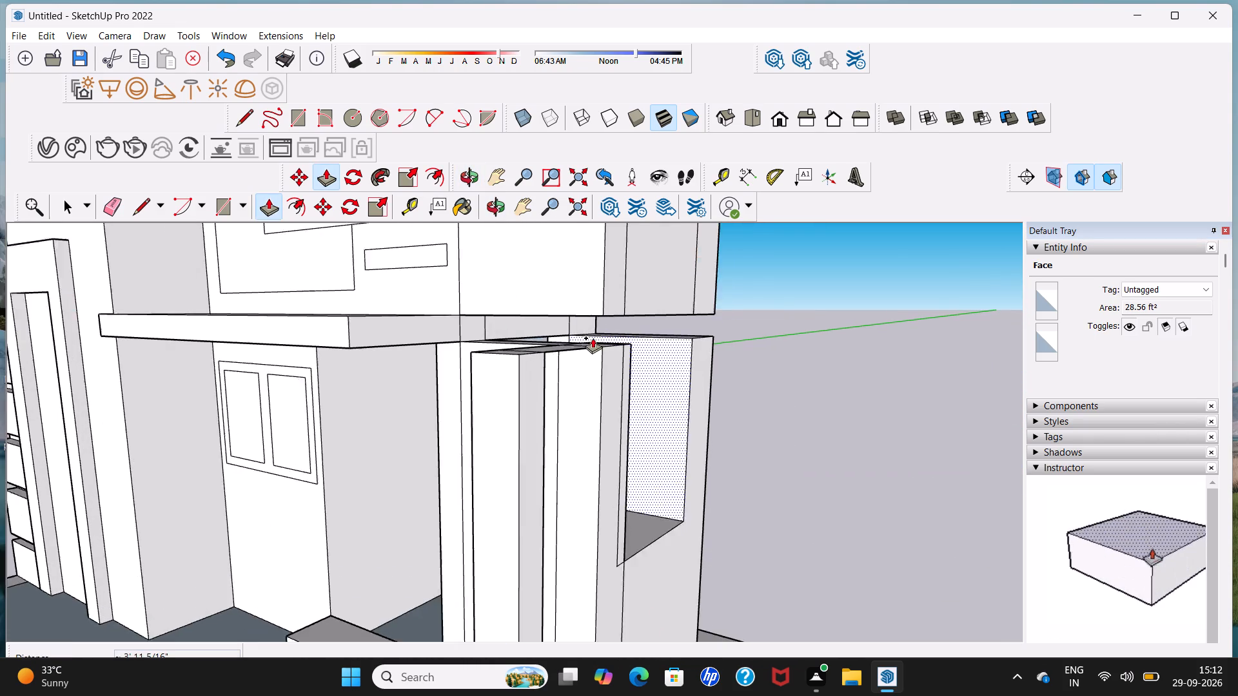
{"action": "scroll", "coordinate": [593, 338], "scroll_direction": "up", "scroll_amount": 3}
{"action": "left_click", "coordinate": [528, 315]}
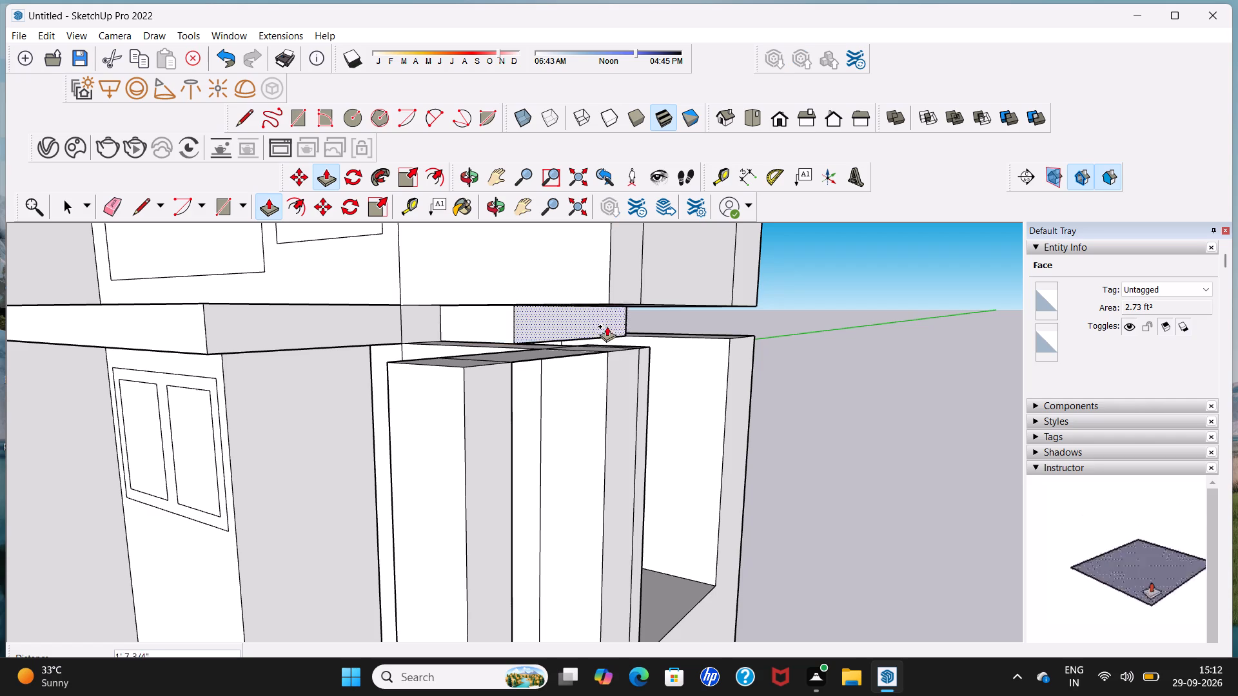
{"action": "left_click", "coordinate": [654, 299]}
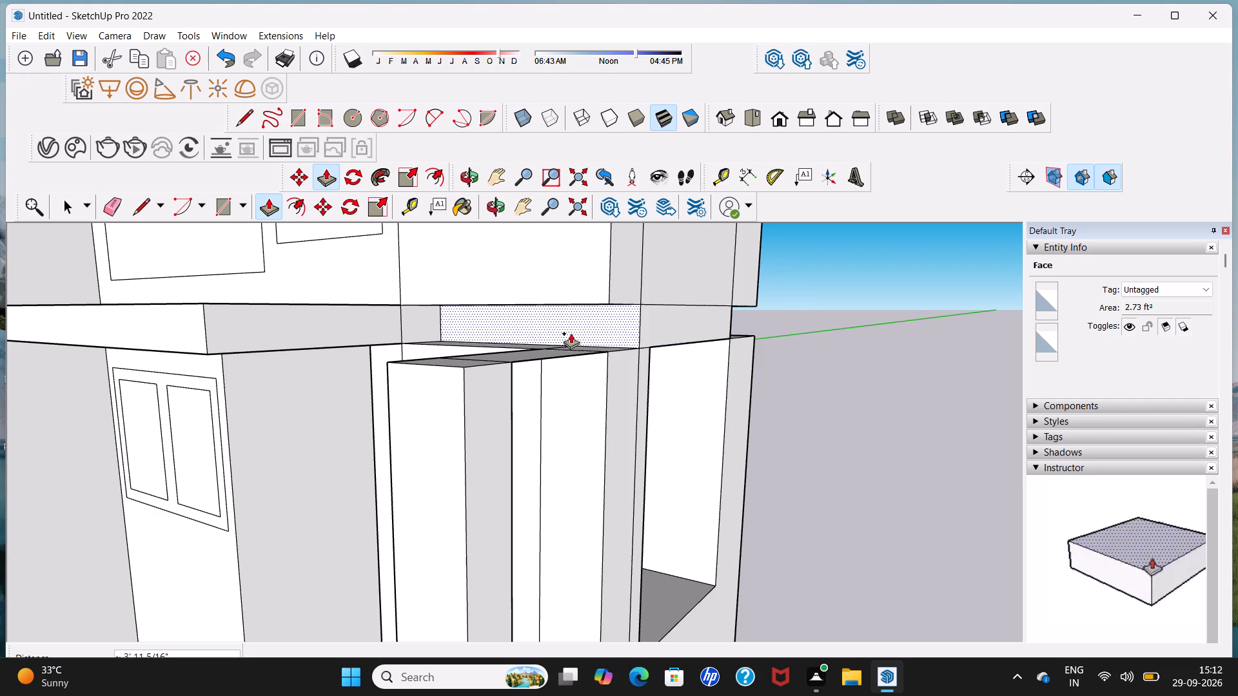
{"action": "scroll", "coordinate": [500, 332], "scroll_direction": "up", "scroll_amount": 2}
{"action": "left_click", "coordinate": [423, 311]}
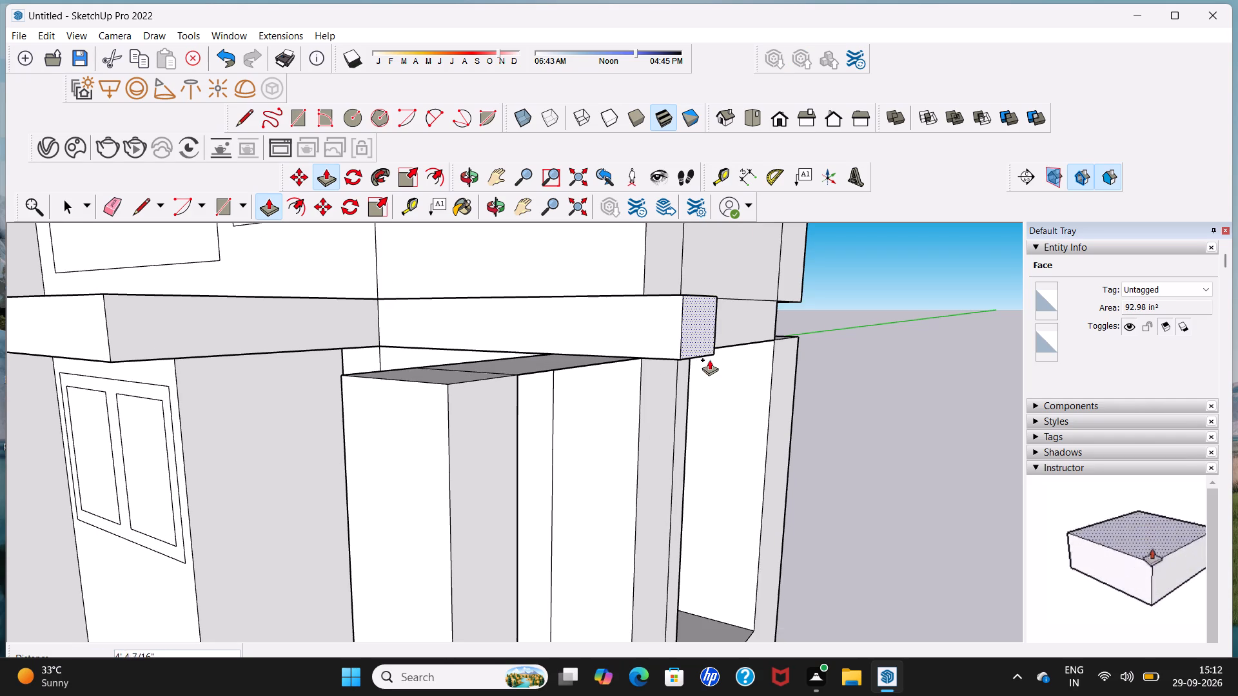
{"action": "left_click", "coordinate": [666, 288]}
Push/Pull the rear face of the recessed band between storeys outward about 3'11", closing the remaining gap along the side wall.
{"action": "scroll", "coordinate": [666, 288], "scroll_direction": "down", "scroll_amount": 3}
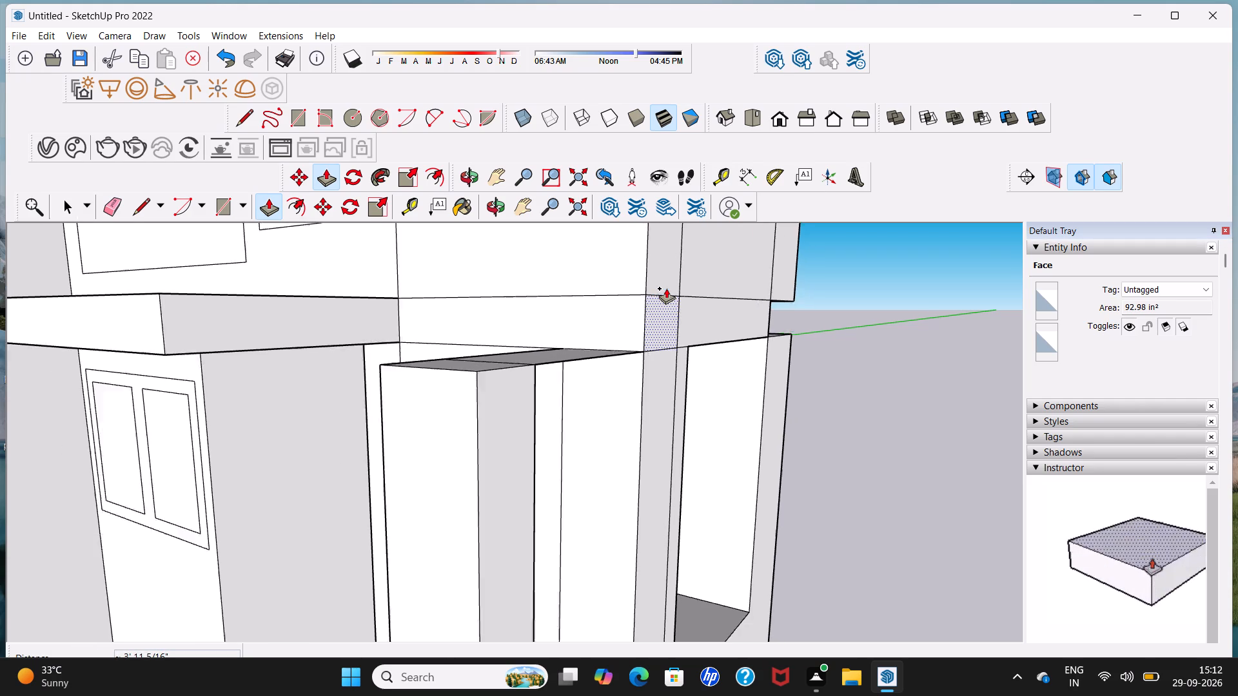
{"action": "scroll", "coordinate": [666, 288], "scroll_direction": "down", "scroll_amount": 4}
{"action": "middle_click_drag", "start_coordinate": [660, 300], "coordinate": [400, 333]}
{"action": "middle_click_drag", "start_coordinate": [588, 344], "coordinate": [579, 312]}
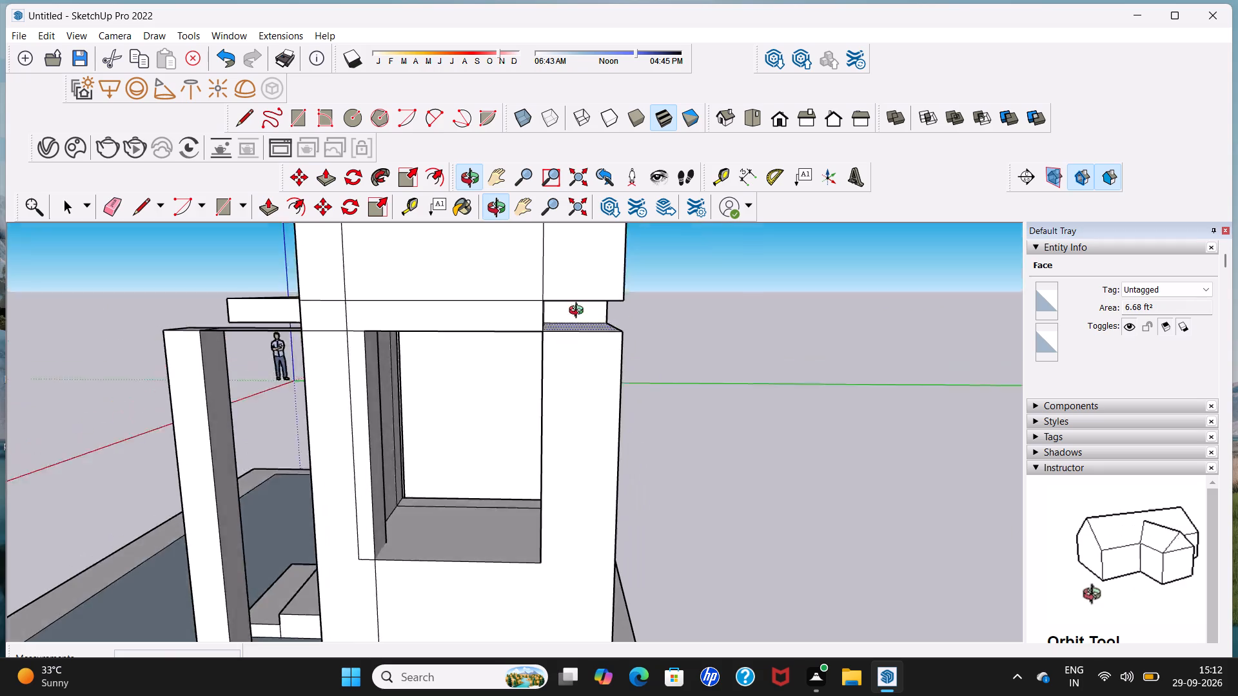
{"action": "middle_click_drag", "start_coordinate": [579, 312], "coordinate": [576, 295]}
{"action": "scroll", "coordinate": [576, 295], "scroll_direction": "up", "scroll_amount": 4}
{"action": "left_click", "coordinate": [581, 291]}
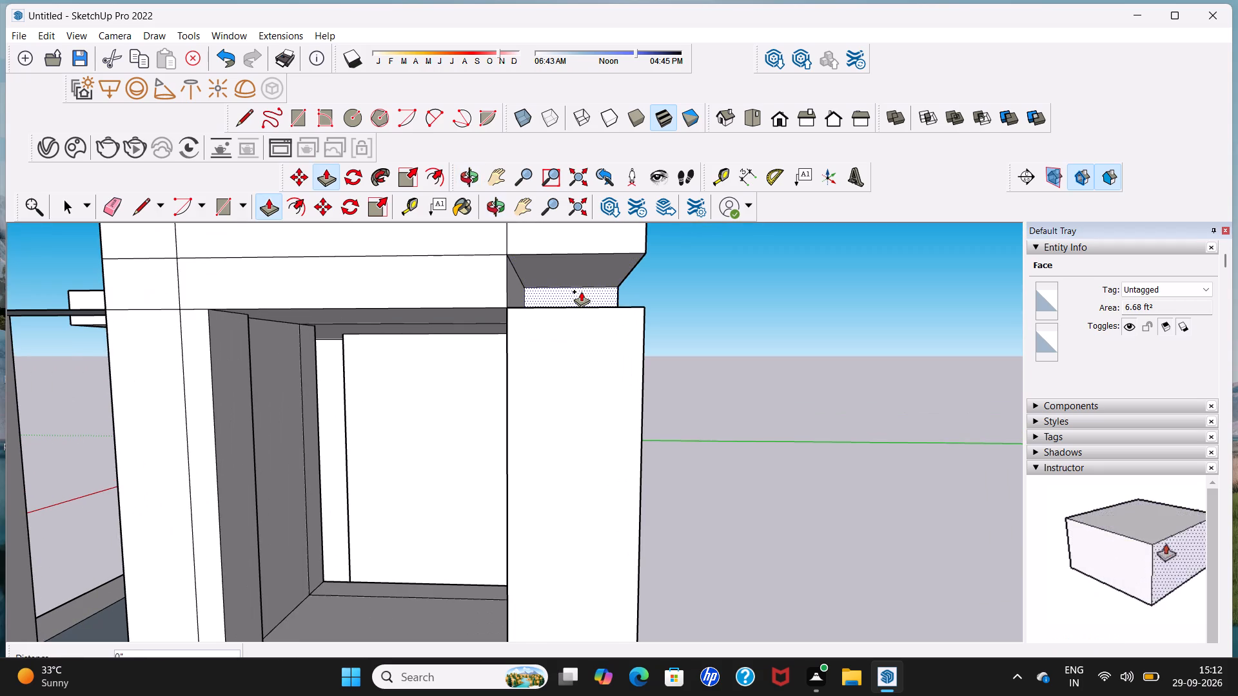
{"action": "middle_click_drag", "start_coordinate": [510, 293], "coordinate": [728, 353]}
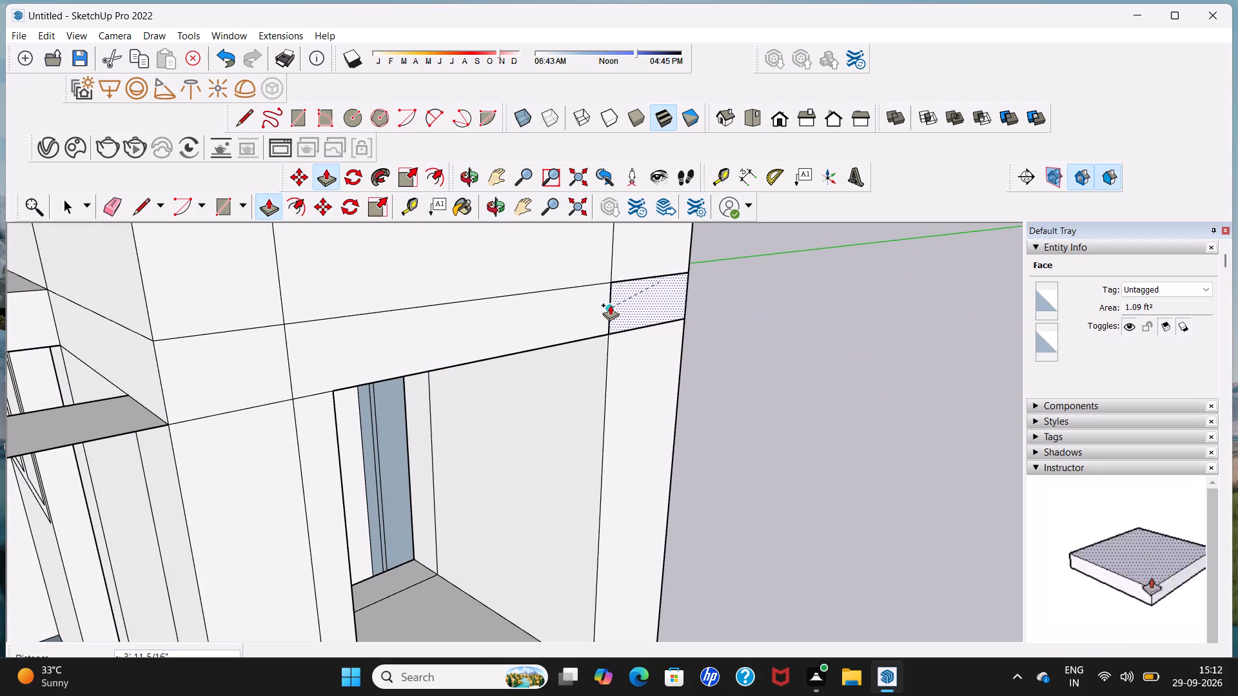
{"action": "left_click", "coordinate": [610, 305]}
{"action": "scroll", "coordinate": [610, 305], "scroll_direction": "down", "scroll_amount": 20}
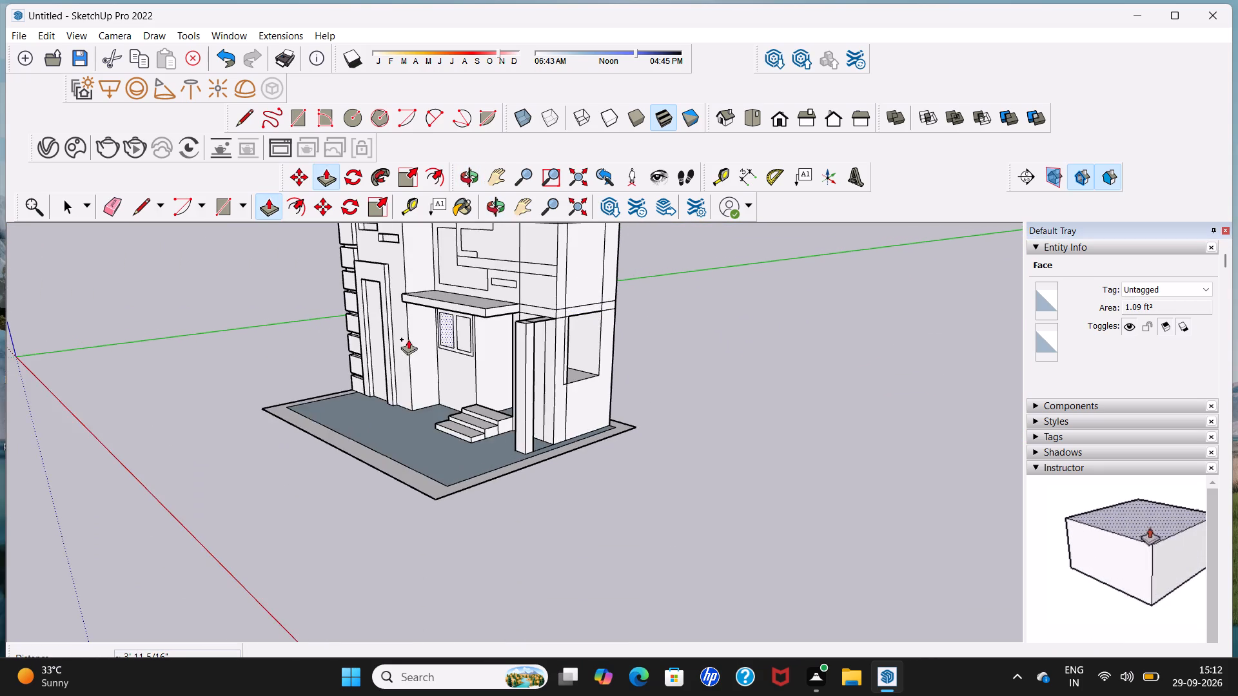
{"action": "middle_click_drag", "start_coordinate": [364, 339], "coordinate": [595, 336]}
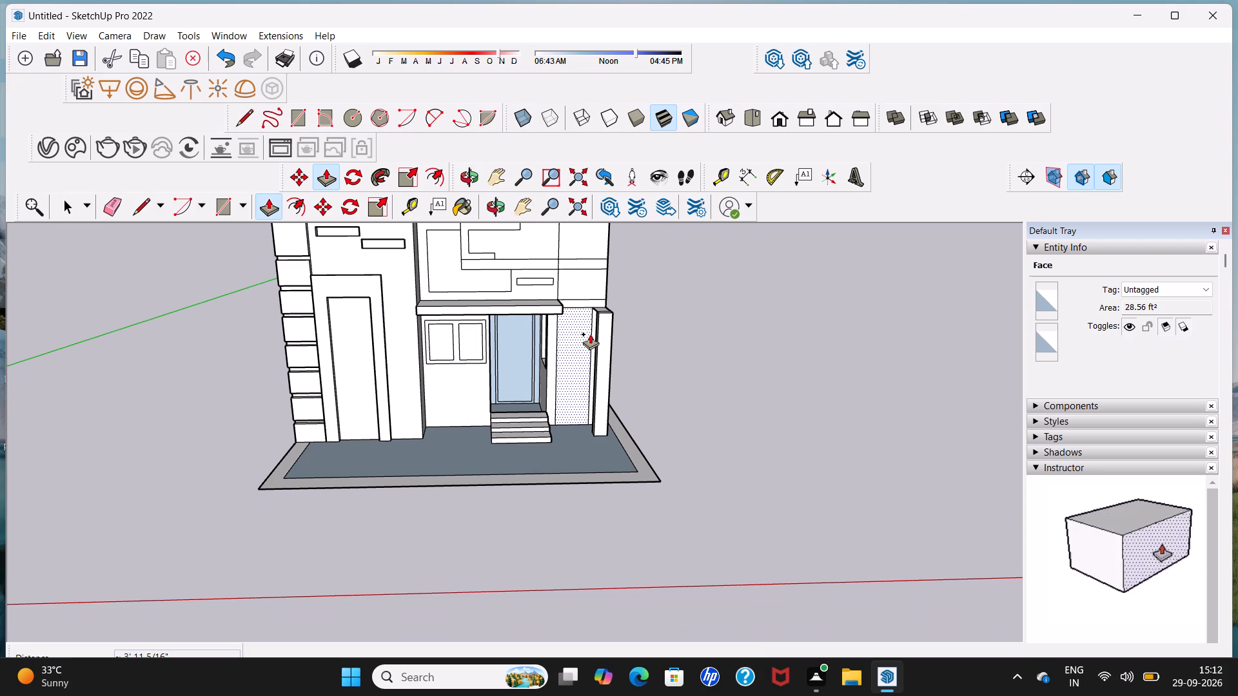
{"action": "middle_click_drag", "start_coordinate": [590, 334], "coordinate": [592, 442], "text": "shift"}
{"action": "key", "text": "space"}
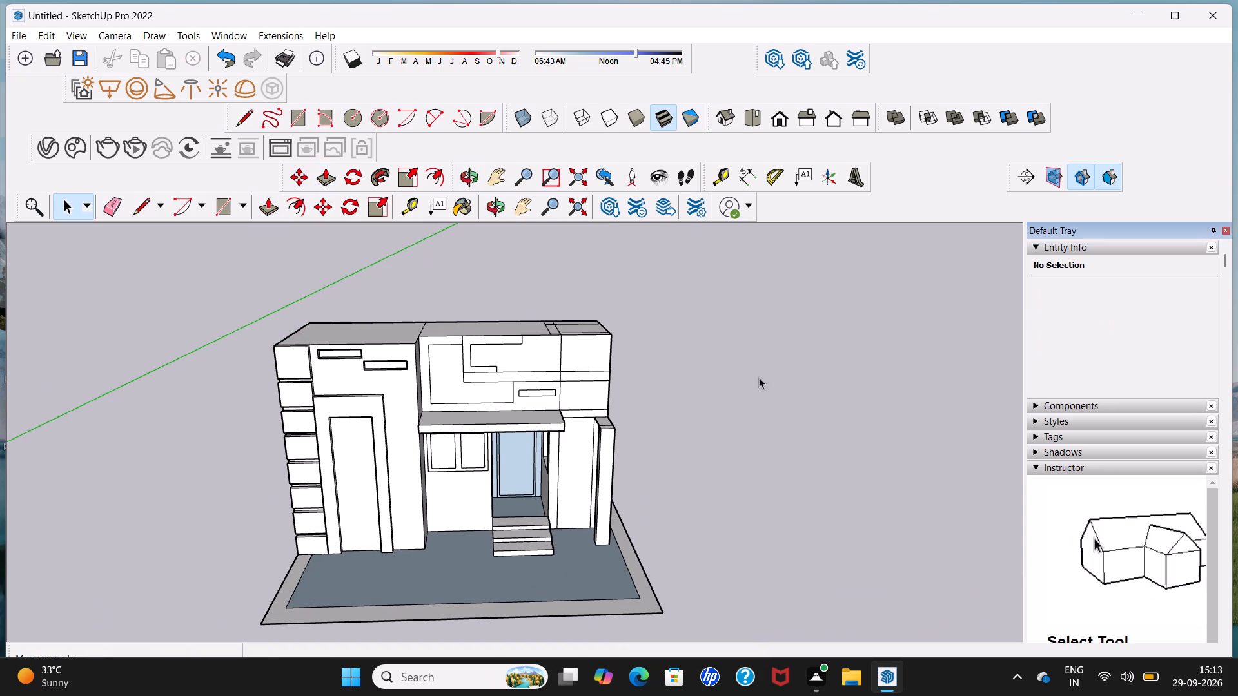
{"action": "scroll", "coordinate": [587, 445], "scroll_direction": "up", "scroll_amount": 6}
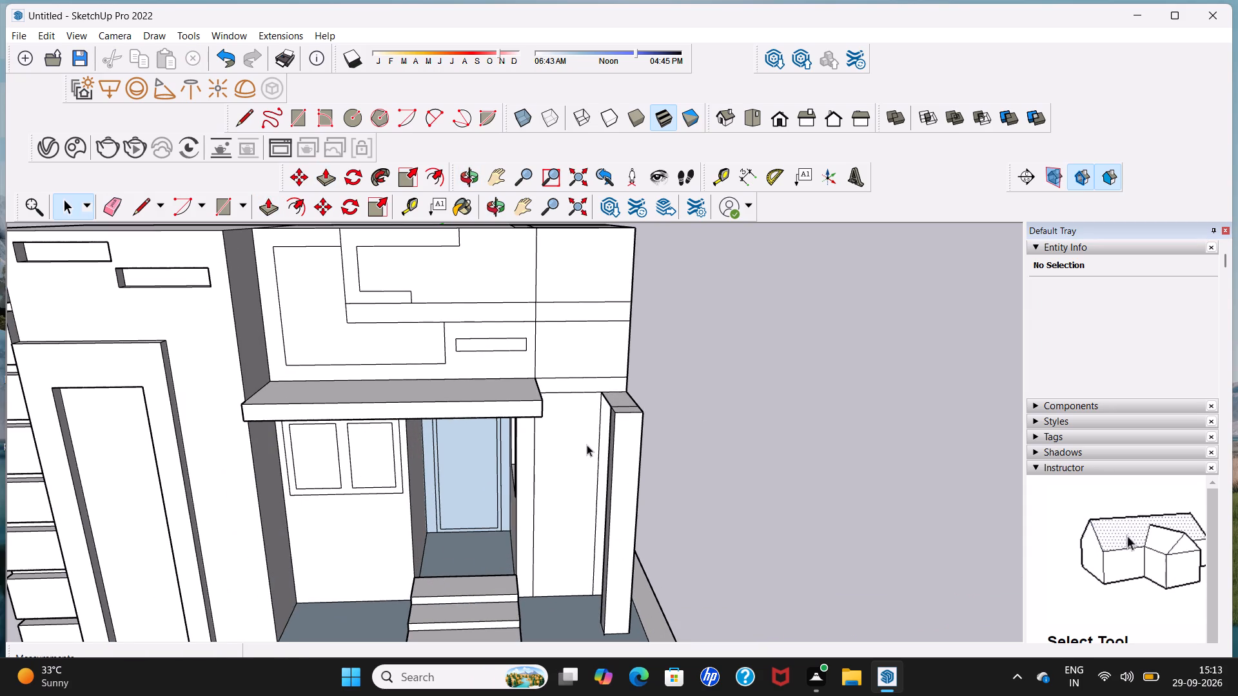
Push/Pull the front face of the band beside the canopy outward about 3'6", flush with the canopy's front edge.
{"action": "middle_click_drag", "start_coordinate": [587, 445], "coordinate": [598, 405]}
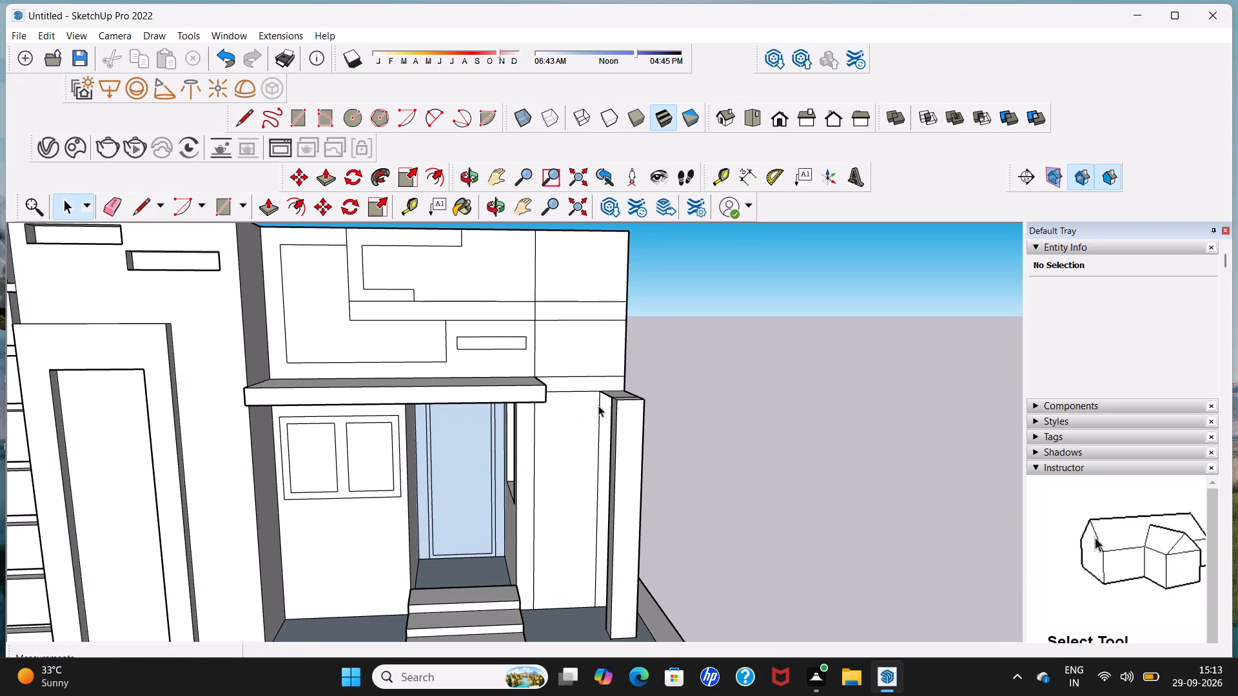
{"action": "middle_click_drag", "start_coordinate": [598, 405], "coordinate": [429, 488]}
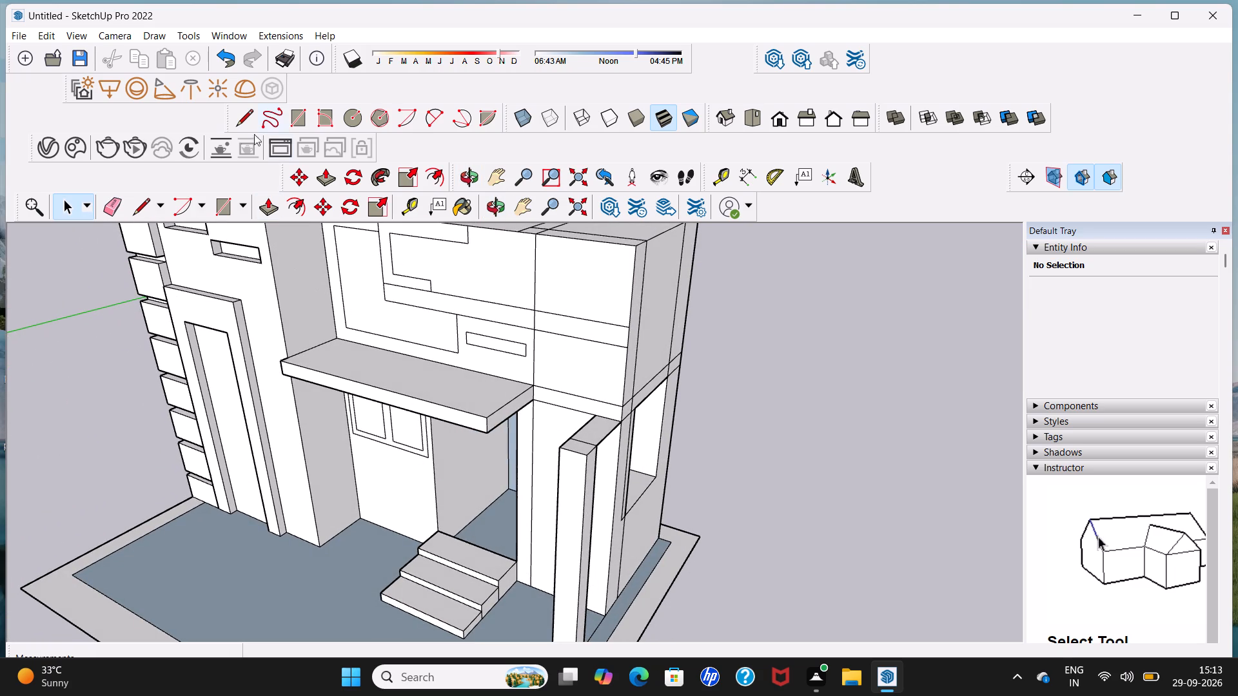
{"action": "left_click", "coordinate": [268, 208]}
{"action": "scroll", "coordinate": [547, 399], "scroll_direction": "up", "scroll_amount": 3}
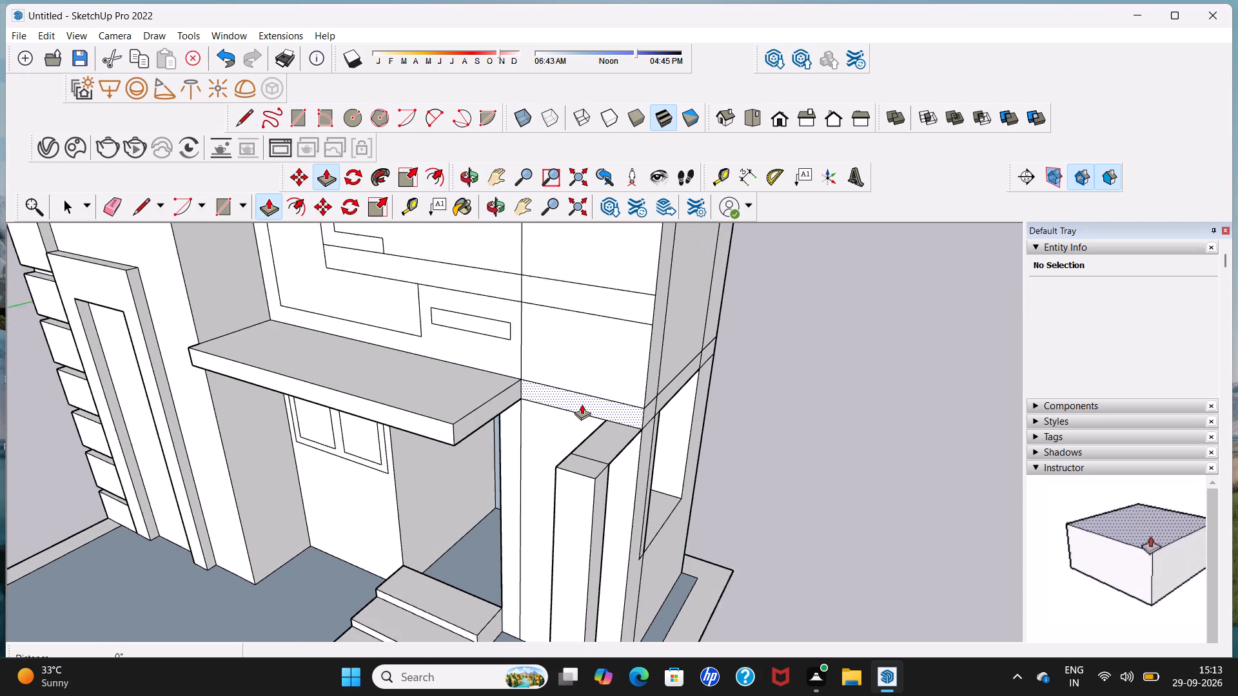
{"action": "scroll", "coordinate": [582, 404], "scroll_direction": "up", "scroll_amount": 1}
{"action": "left_click", "coordinate": [582, 404]}
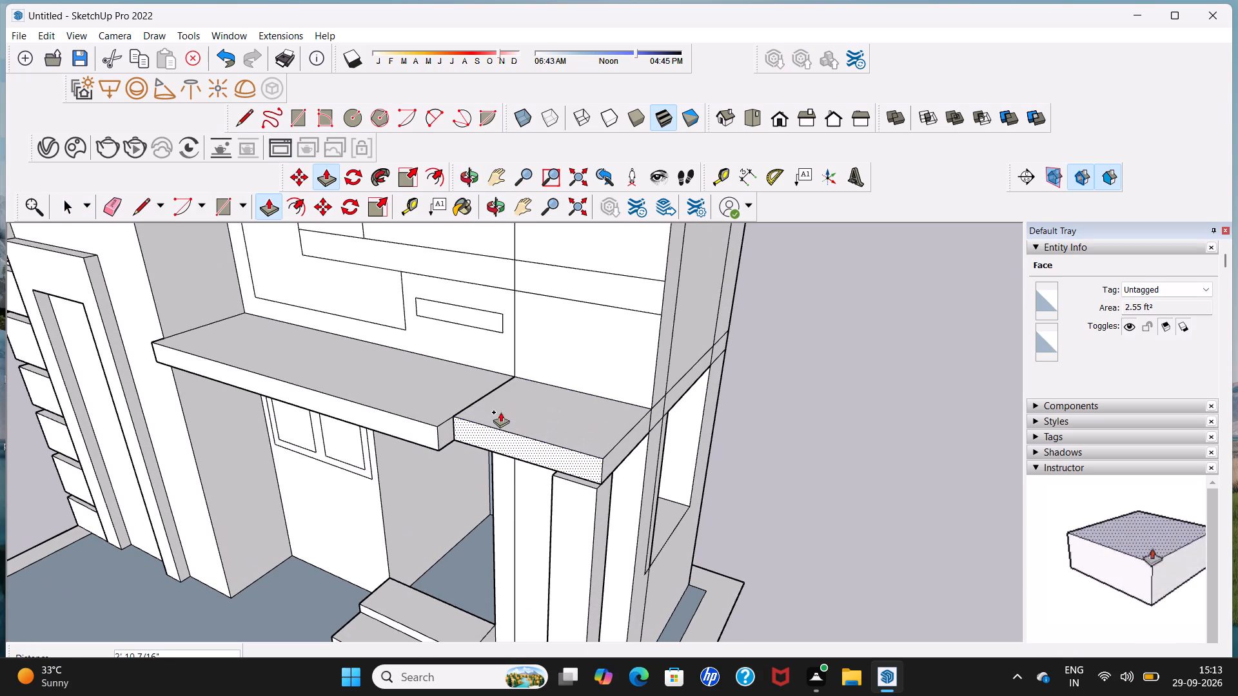
{"action": "middle_click_drag", "start_coordinate": [500, 412], "coordinate": [740, 401]}
{"action": "left_click", "coordinate": [600, 403]}
{"action": "scroll", "coordinate": [600, 403], "scroll_direction": "down", "scroll_amount": 8}
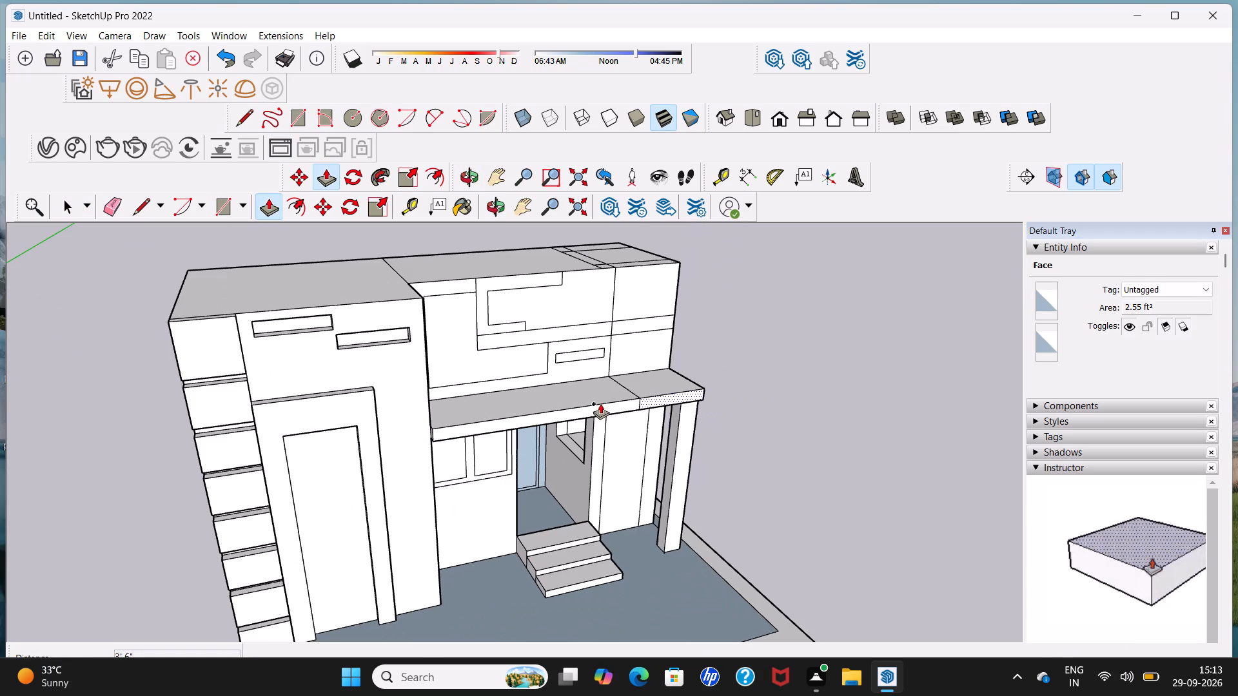
{"action": "middle_click_drag", "start_coordinate": [606, 403], "coordinate": [495, 410]}
{"action": "key", "text": "space"}
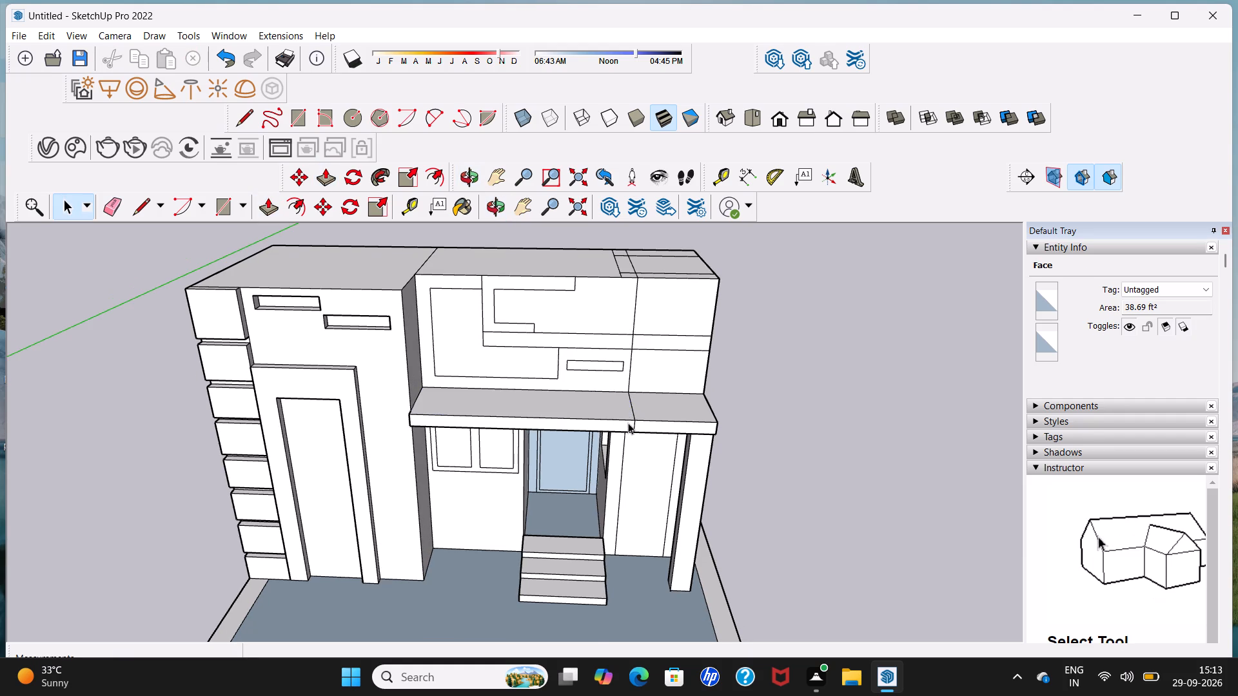
Delete the leftover seam edges on the canopy's front face and top surface where the extension joins.
{"action": "scroll", "coordinate": [634, 423], "scroll_direction": "up", "scroll_amount": 3}
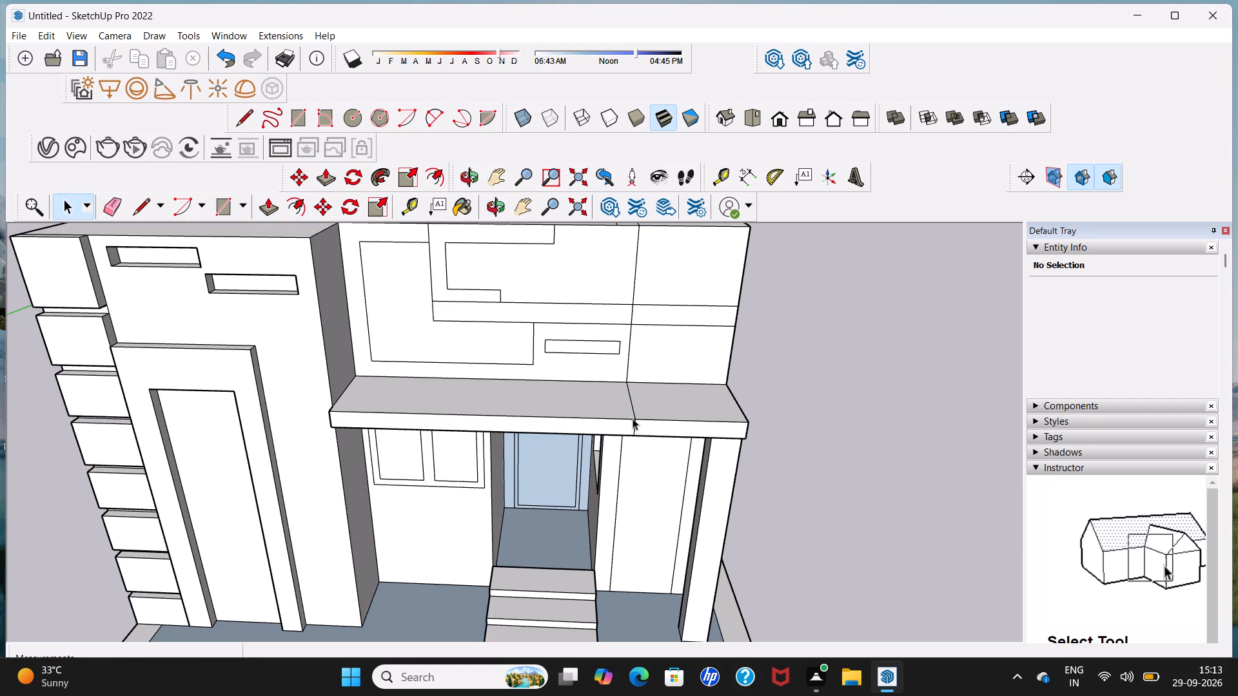
{"action": "left_click", "coordinate": [633, 428]}
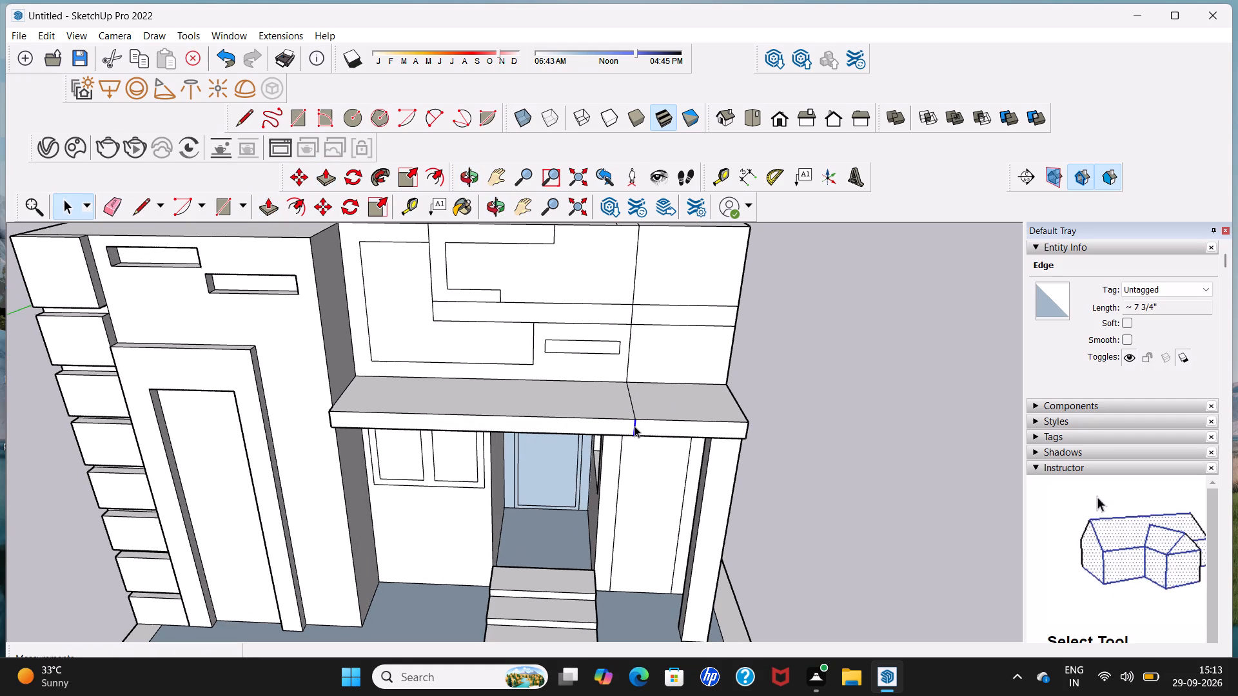
{"action": "key", "text": "Delete"}
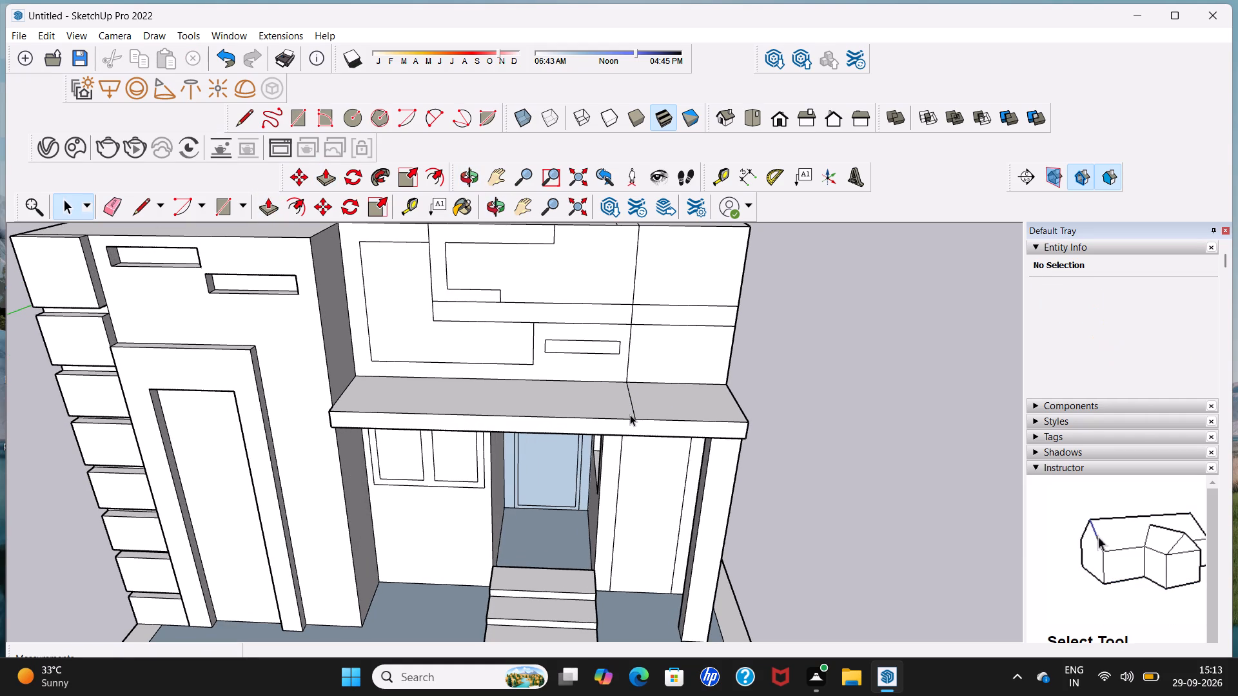
{"action": "left_click", "coordinate": [633, 409]}
{"action": "key", "text": "Delete"}
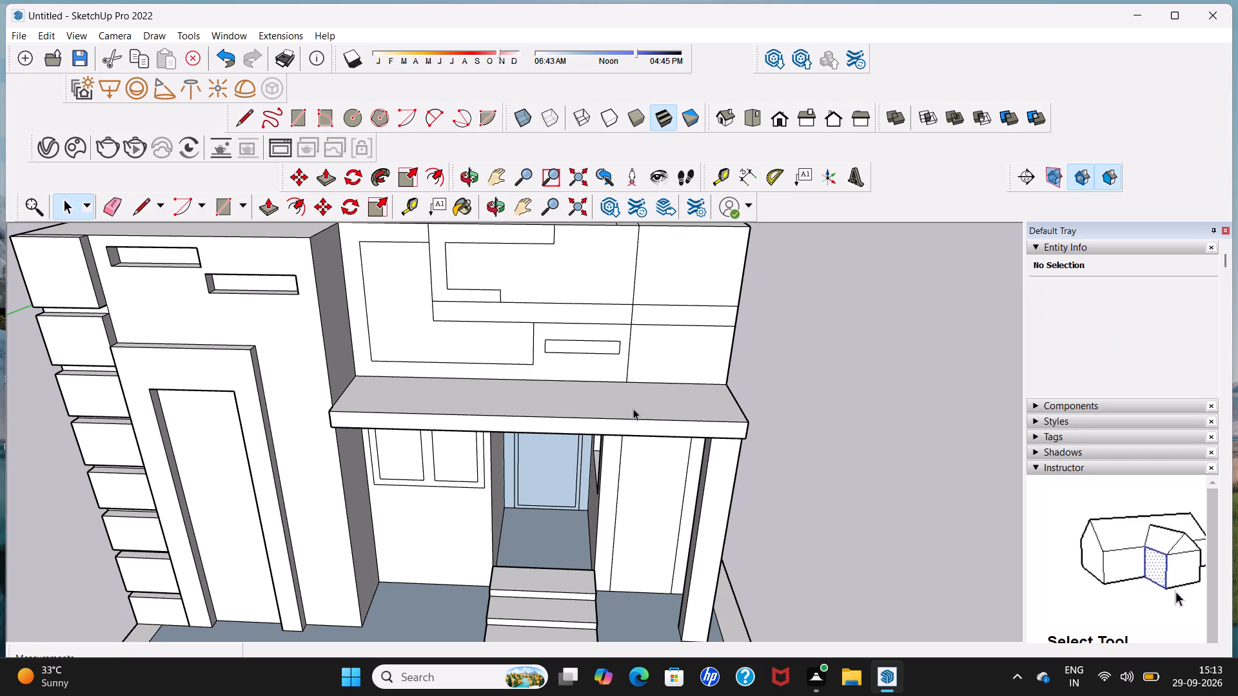
Delete the three segments of the vertical seam crossing the upper storey's front wall and its horizontal band.
{"action": "left_click", "coordinate": [630, 342]}
{"action": "key", "text": "Delete"}
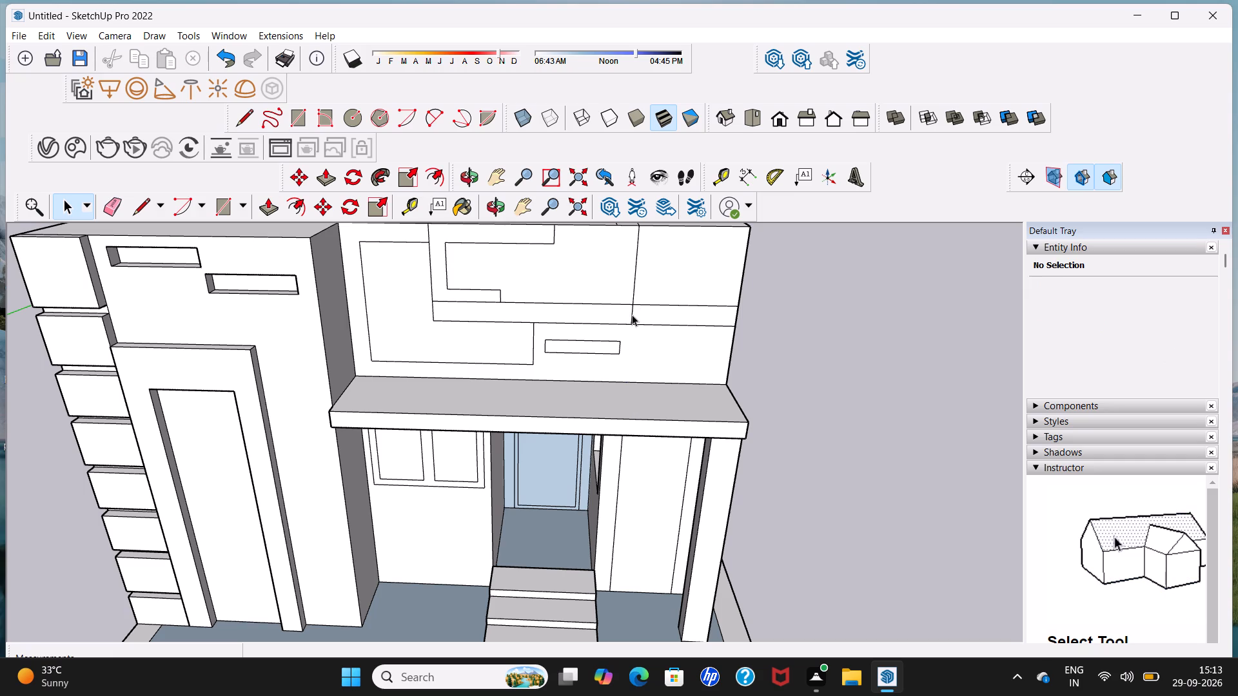
{"action": "left_click", "coordinate": [632, 314]}
{"action": "key", "text": "Delete"}
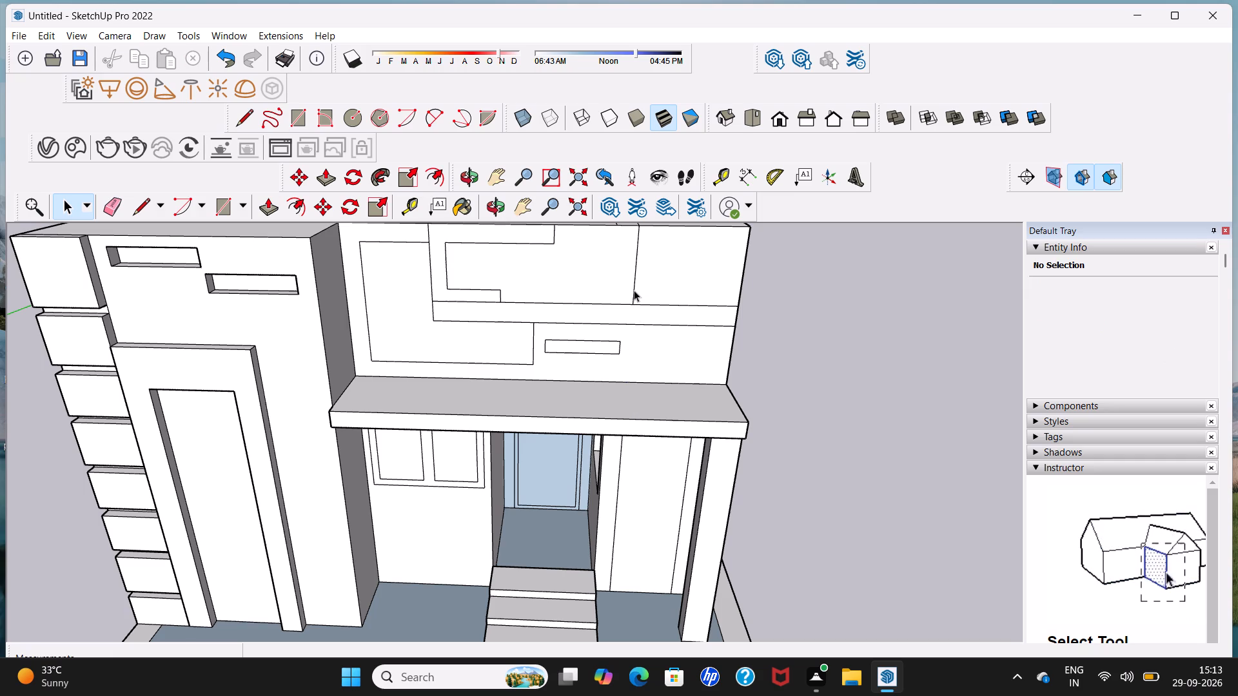
{"action": "left_click", "coordinate": [634, 290]}
{"action": "key", "text": "Delete"}
Delete the two vertical seam lines on the ground floor's front wall between the door recess and the post.
{"action": "scroll", "coordinate": [634, 290], "scroll_direction": "down", "scroll_amount": 7}
{"action": "middle_click_drag", "start_coordinate": [632, 273], "coordinate": [634, 273]}
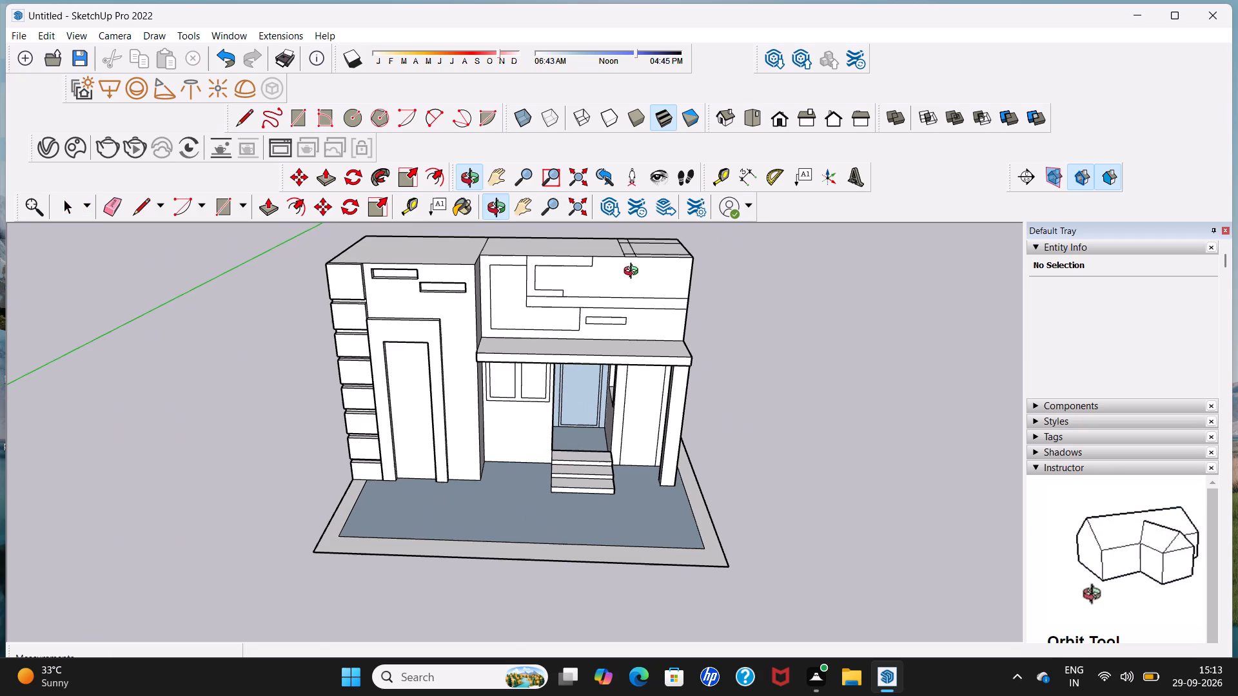
{"action": "middle_click_drag", "start_coordinate": [634, 273], "coordinate": [671, 231]}
{"action": "middle_click_drag", "start_coordinate": [627, 289], "coordinate": [632, 255]}
{"action": "scroll", "coordinate": [632, 255], "scroll_direction": "up", "scroll_amount": 1}
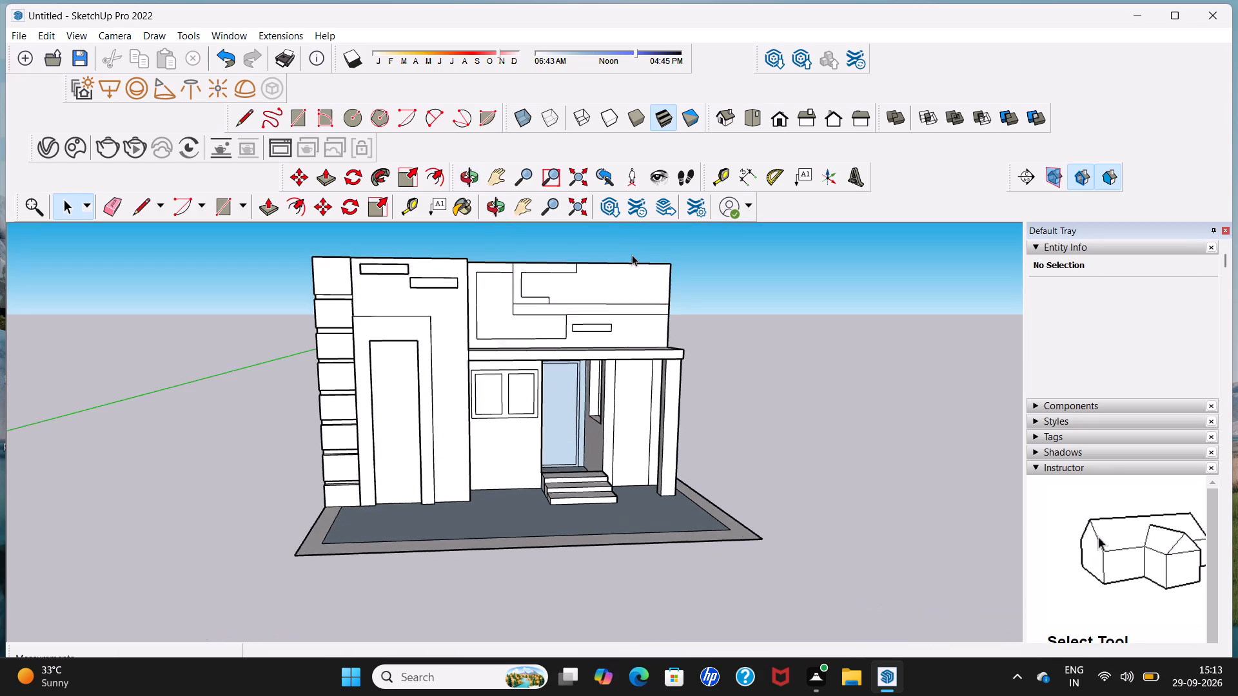
{"action": "scroll", "coordinate": [632, 255], "scroll_direction": "up", "scroll_amount": 3}
{"action": "middle_click_drag", "start_coordinate": [610, 338], "coordinate": [610, 324]}
{"action": "scroll", "coordinate": [610, 338], "scroll_direction": "up", "scroll_amount": 1}
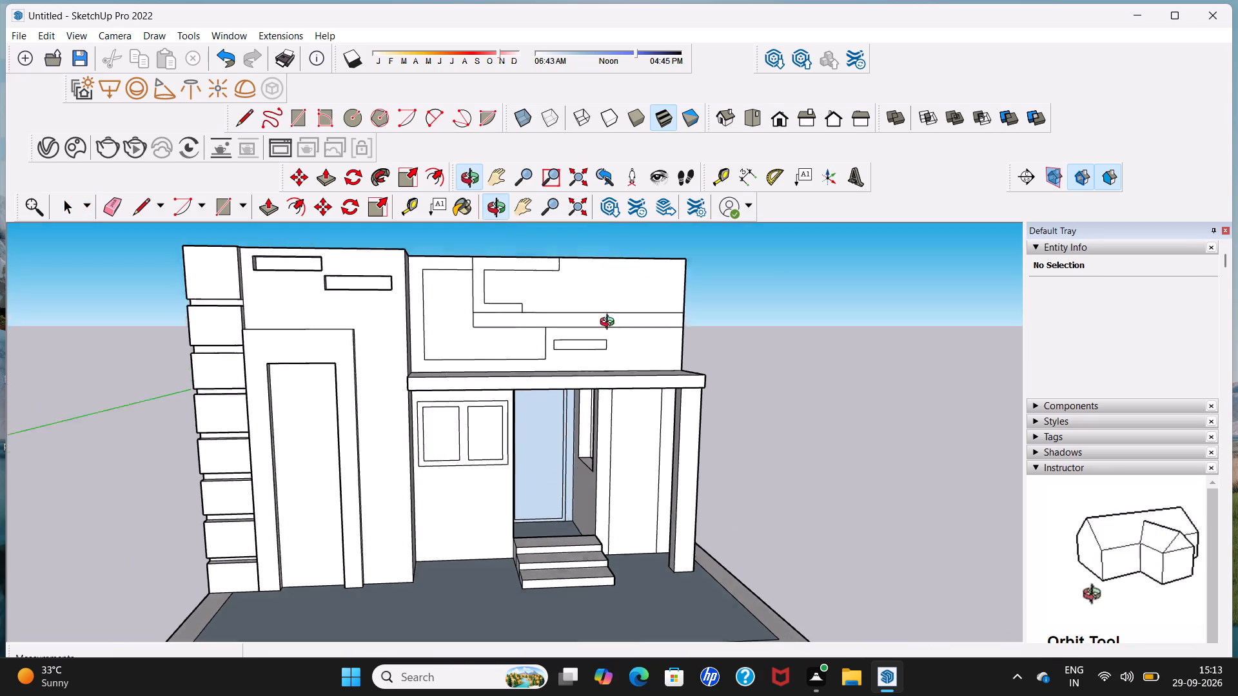
{"action": "middle_click_drag", "start_coordinate": [610, 324], "coordinate": [622, 289]}
{"action": "scroll", "coordinate": [606, 383], "scroll_direction": "up", "scroll_amount": 4}
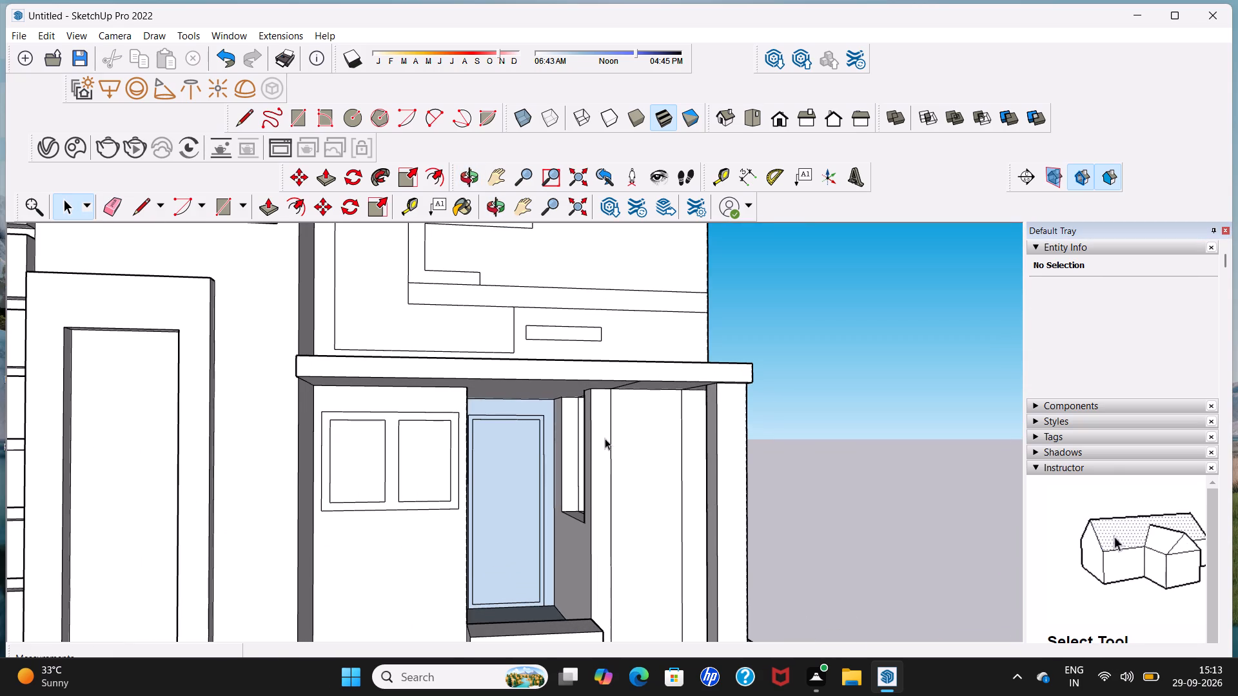
{"action": "left_click", "coordinate": [611, 441]}
{"action": "key", "text": "Delete"}
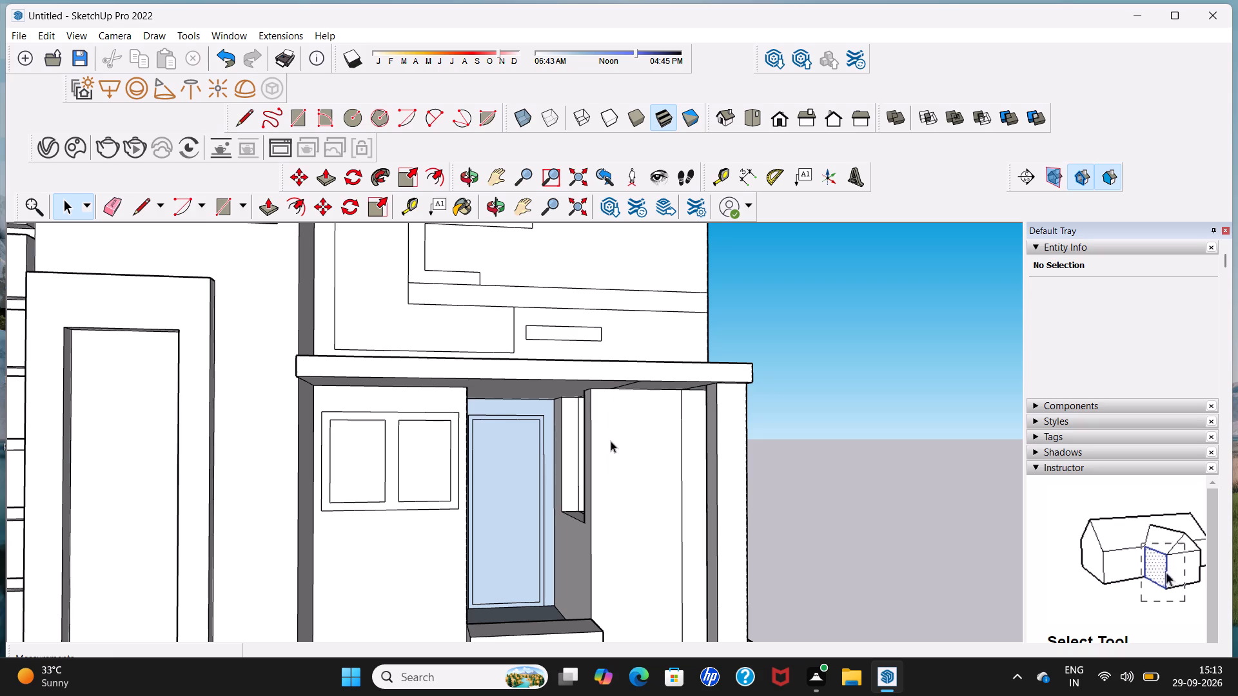
{"action": "left_click", "coordinate": [682, 469]}
{"action": "key", "text": "Delete"}
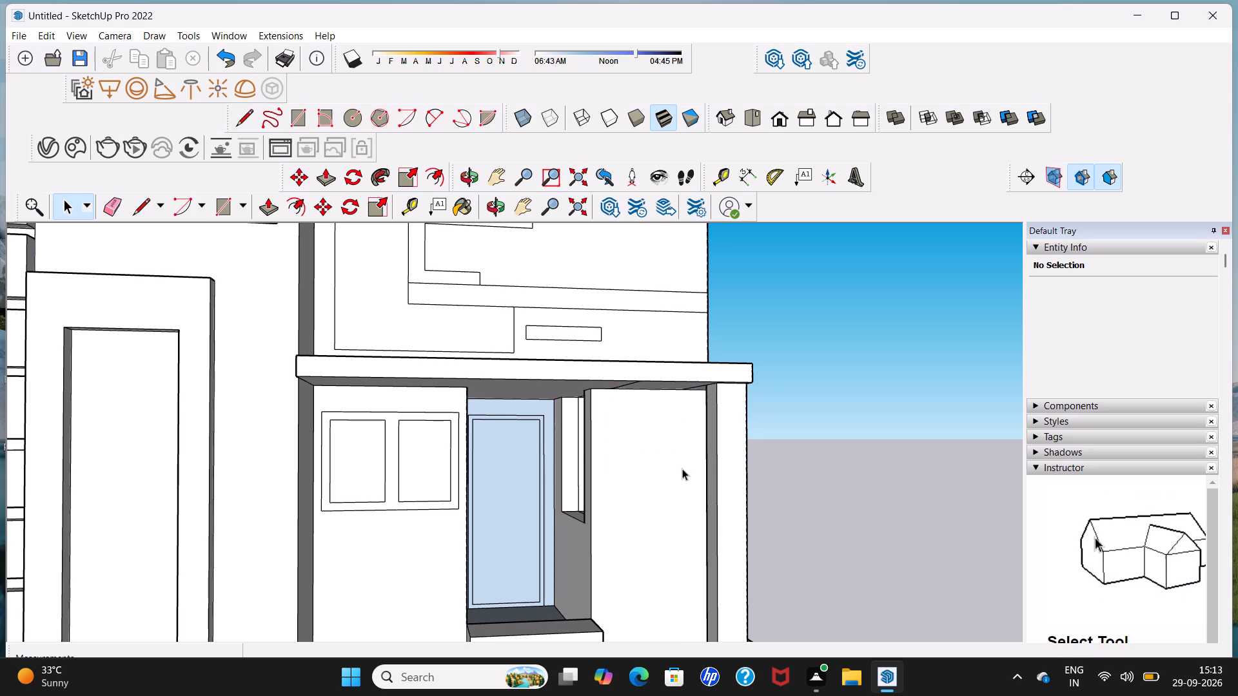
Delete the leftover seam edges on the canopy's underside around the wall, the post and the door recess.
{"action": "middle_click_drag", "start_coordinate": [682, 469], "coordinate": [794, 455]}
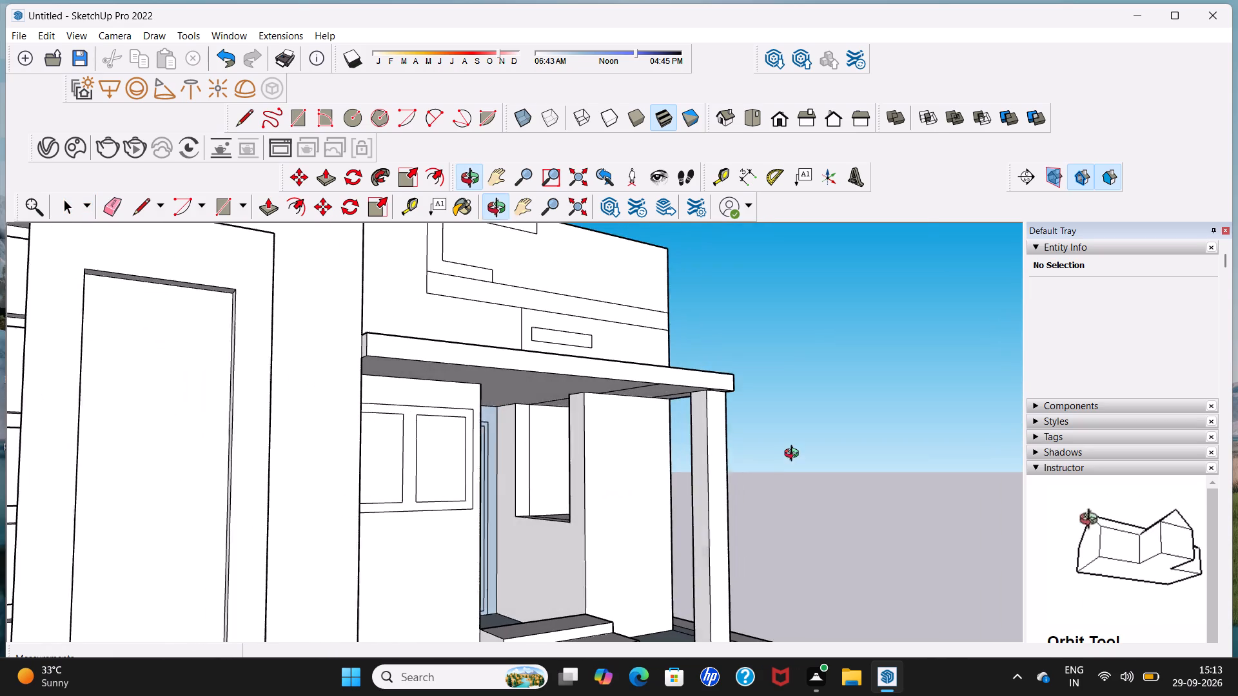
{"action": "middle_click_drag", "start_coordinate": [794, 455], "coordinate": [795, 454]}
{"action": "scroll", "coordinate": [665, 430], "scroll_direction": "up", "scroll_amount": 4}
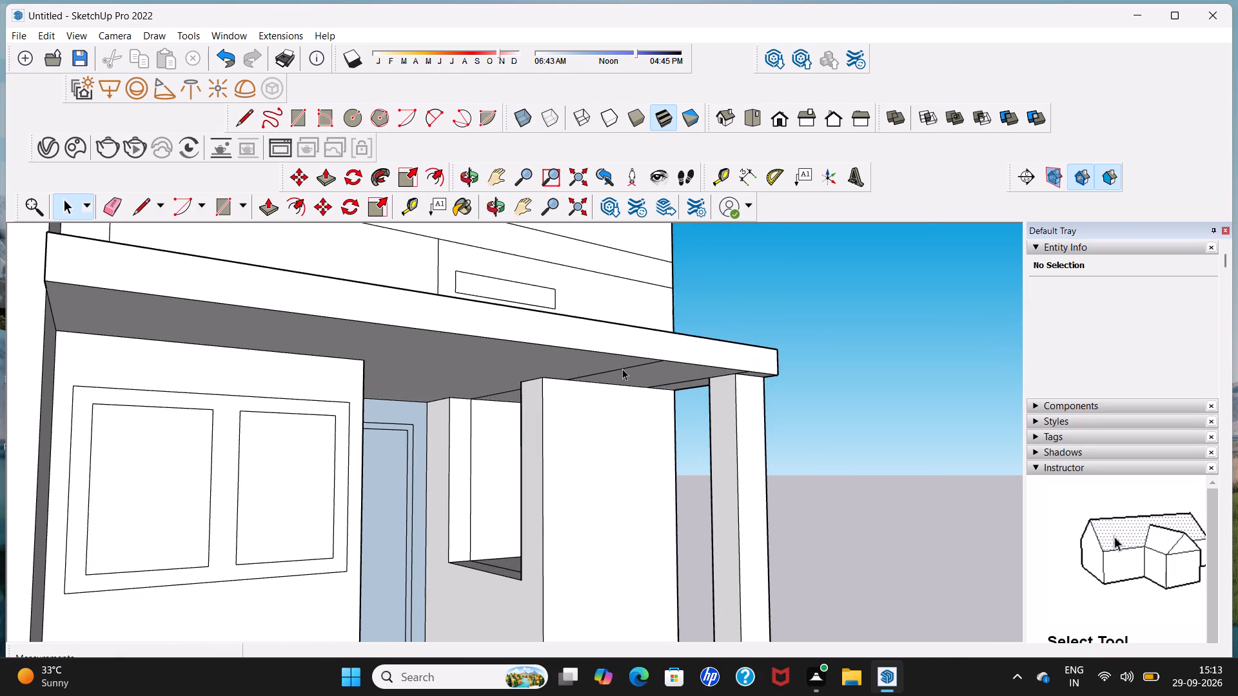
{"action": "left_click", "coordinate": [622, 369]}
{"action": "key", "text": "Delete"}
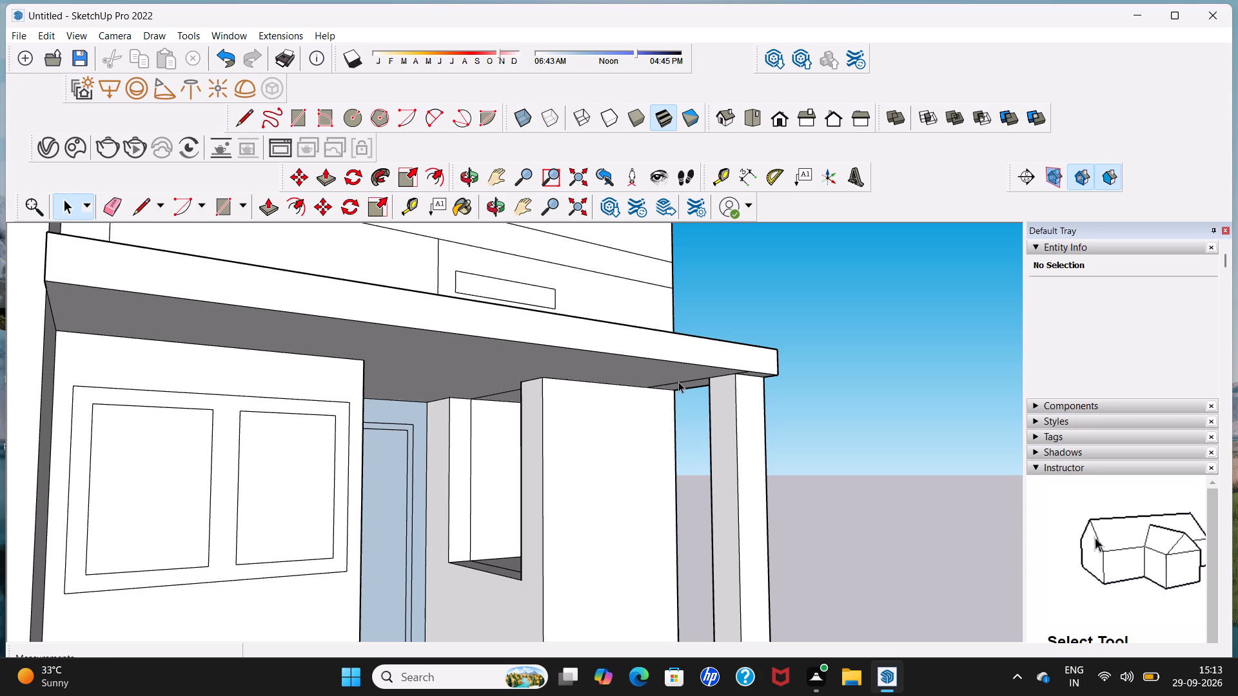
{"action": "left_click", "coordinate": [679, 383]}
{"action": "key", "text": "Delete"}
{"action": "middle_click_drag", "start_coordinate": [769, 380], "coordinate": [763, 353]}
{"action": "scroll", "coordinate": [746, 368], "scroll_direction": "up", "scroll_amount": 5}
{"action": "left_click", "coordinate": [742, 358]}
{"action": "key", "text": "Delete"}
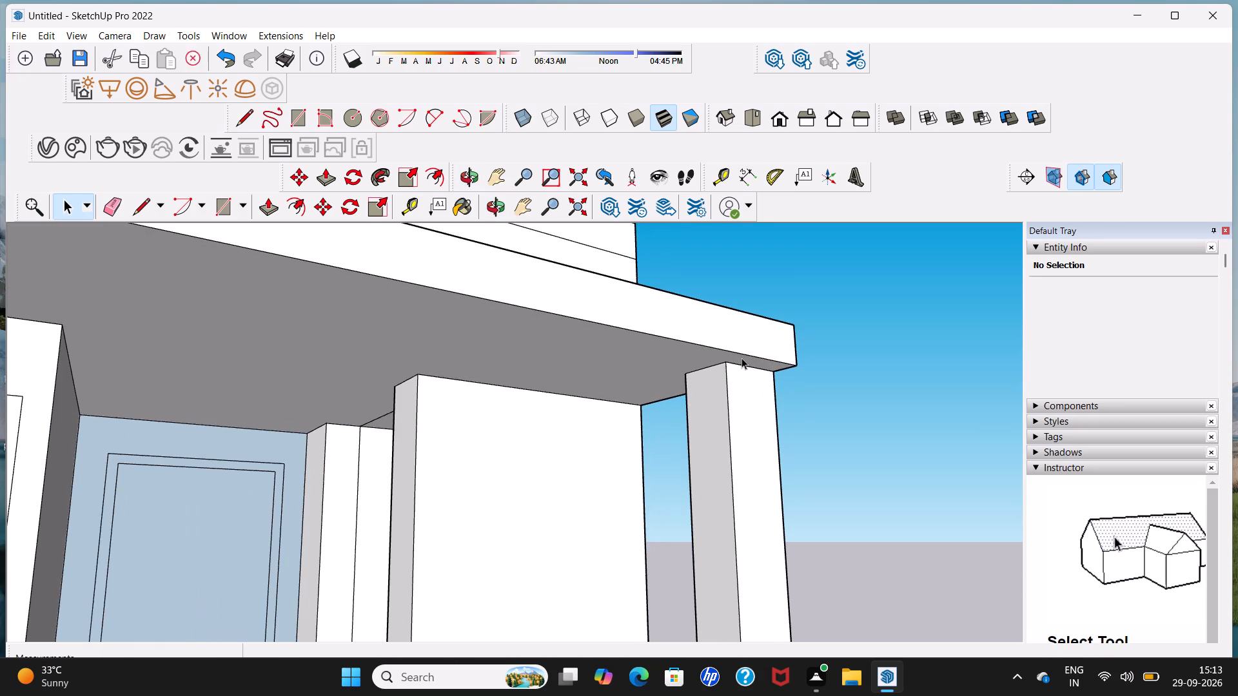
{"action": "middle_click_drag", "start_coordinate": [319, 396], "coordinate": [460, 411]}
{"action": "scroll", "coordinate": [457, 402], "scroll_direction": "up", "scroll_amount": 2}
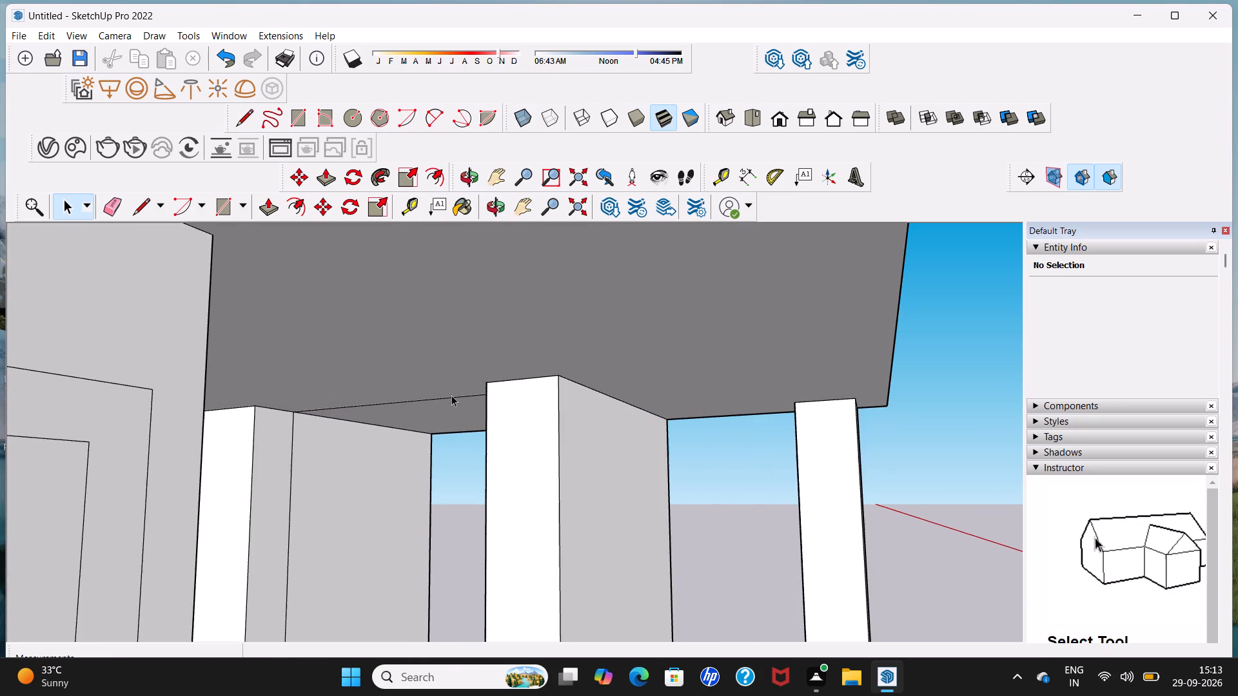
{"action": "left_click", "coordinate": [450, 398]}
{"action": "key", "text": "Delete"}
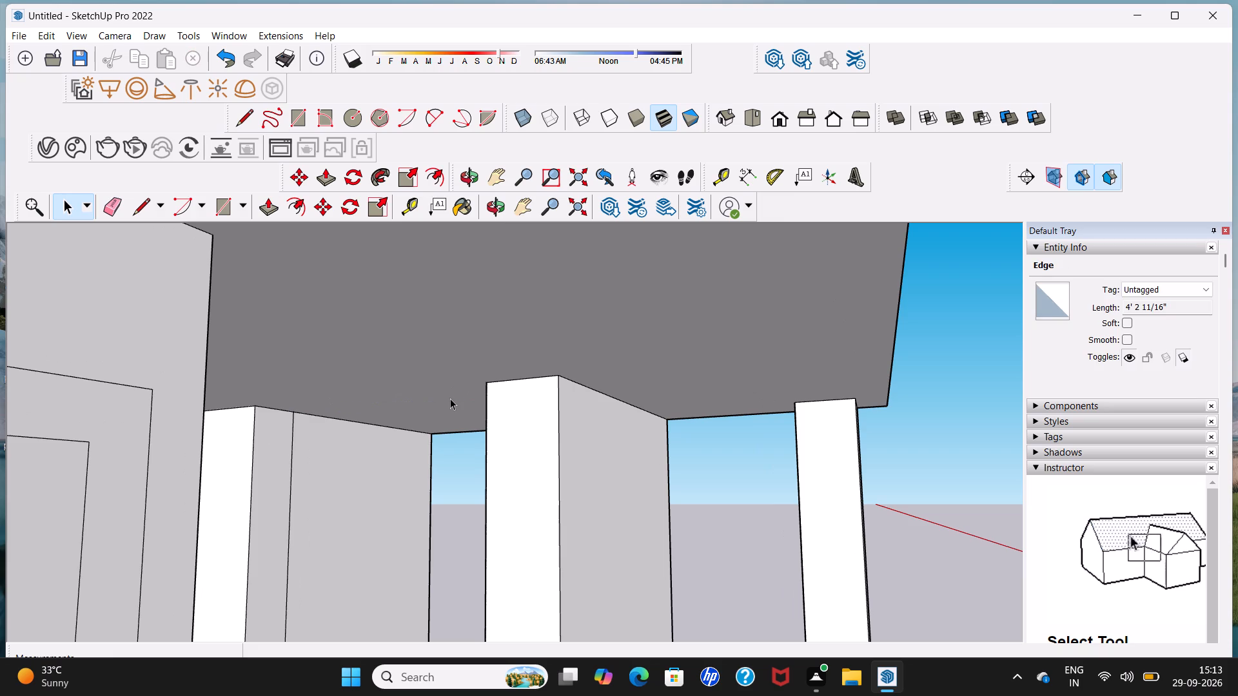
Delete the vertical seam line below the window opening on the ground floor's side wall.
{"action": "scroll", "coordinate": [450, 396], "scroll_direction": "down", "scroll_amount": 7}
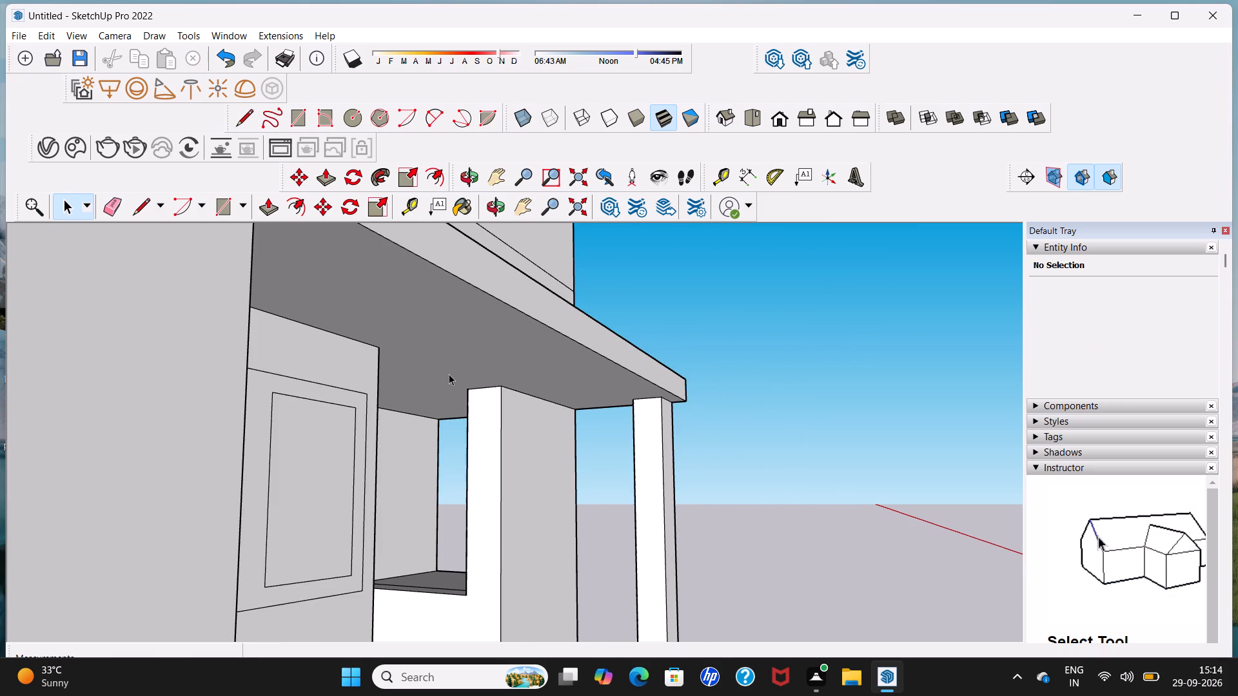
{"action": "scroll", "coordinate": [449, 374], "scroll_direction": "down", "scroll_amount": 5}
{"action": "middle_click_drag", "start_coordinate": [451, 376], "coordinate": [190, 422]}
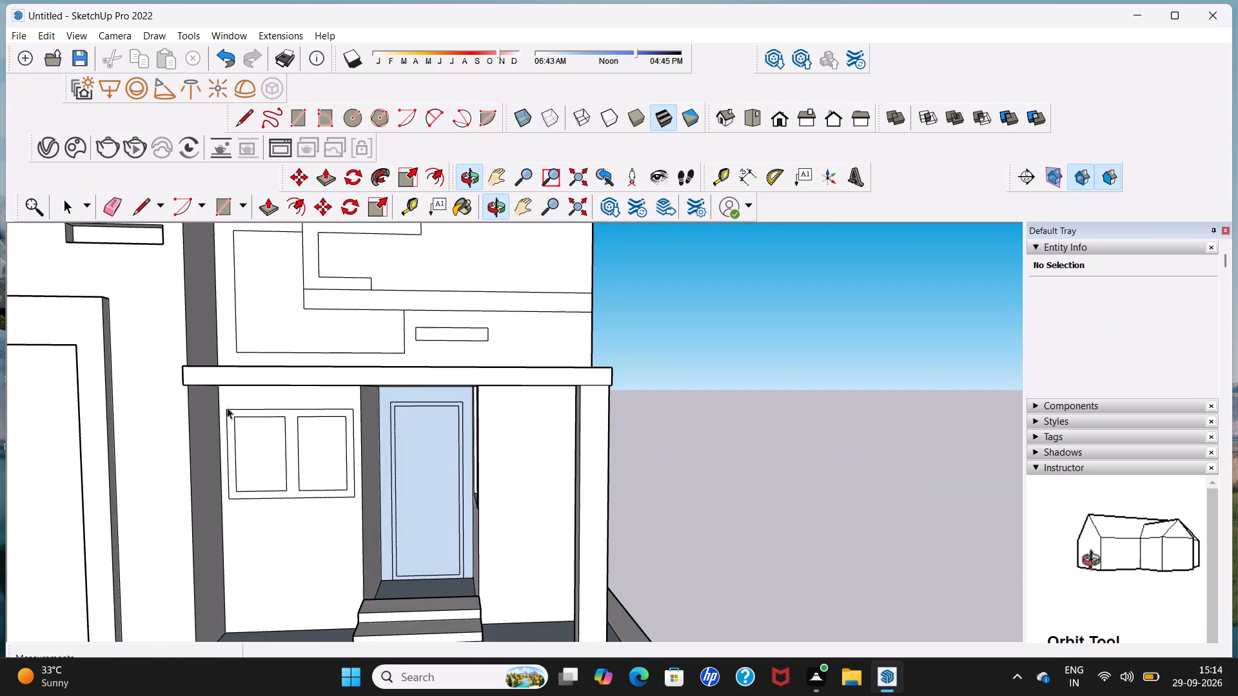
{"action": "scroll", "coordinate": [357, 383], "scroll_direction": "down", "scroll_amount": 5}
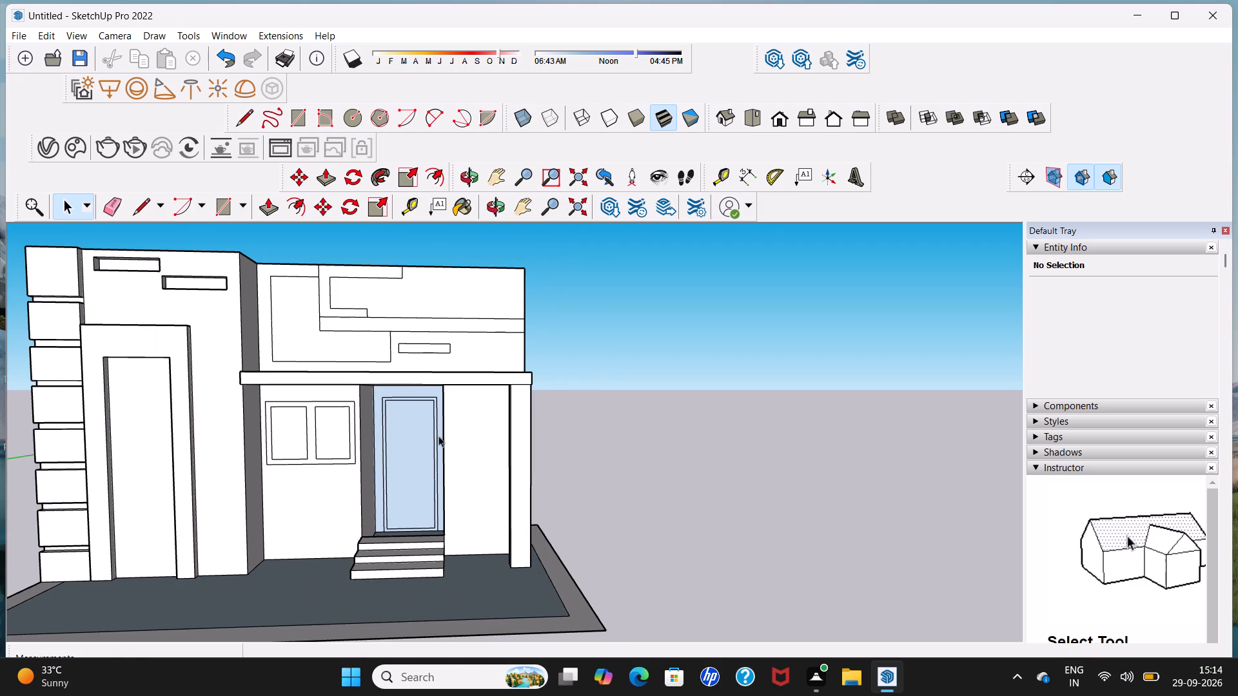
{"action": "middle_click_drag", "start_coordinate": [513, 436], "coordinate": [250, 475]}
{"action": "scroll", "coordinate": [531, 407], "scroll_direction": "up", "scroll_amount": 6}
{"action": "middle_click_drag", "start_coordinate": [544, 404], "coordinate": [365, 432]}
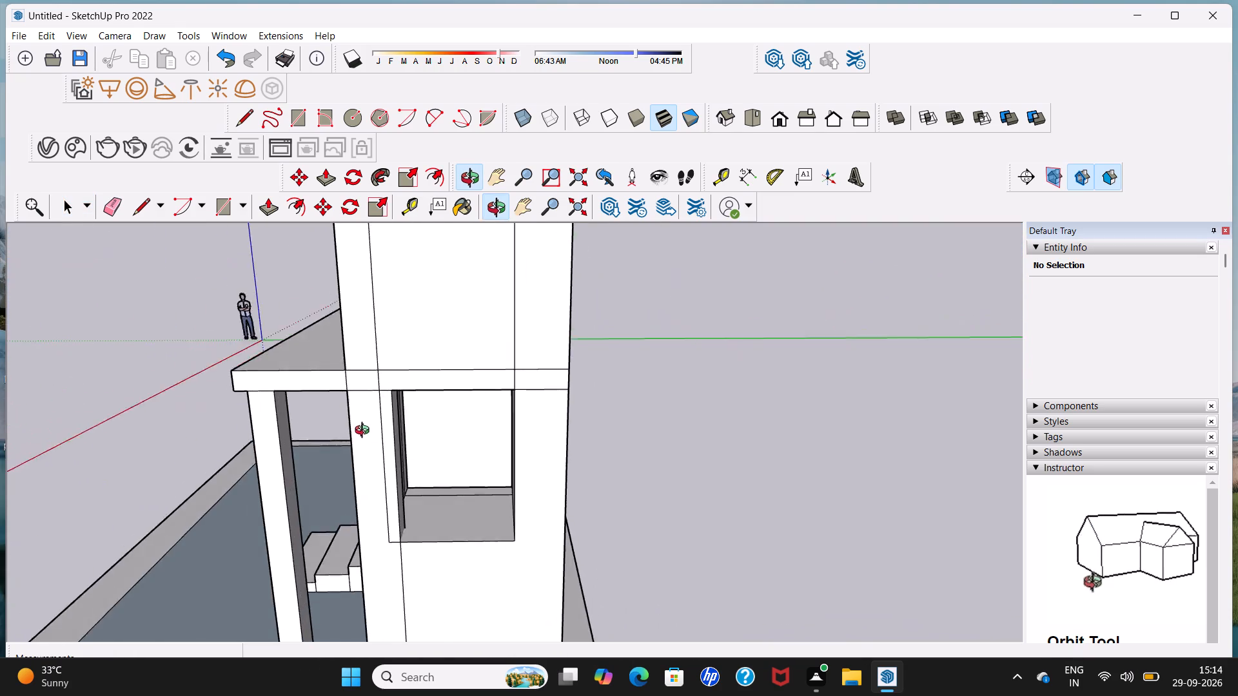
{"action": "middle_click_drag", "start_coordinate": [365, 432], "coordinate": [399, 427]}
{"action": "scroll", "coordinate": [399, 427], "scroll_direction": "up", "scroll_amount": 2}
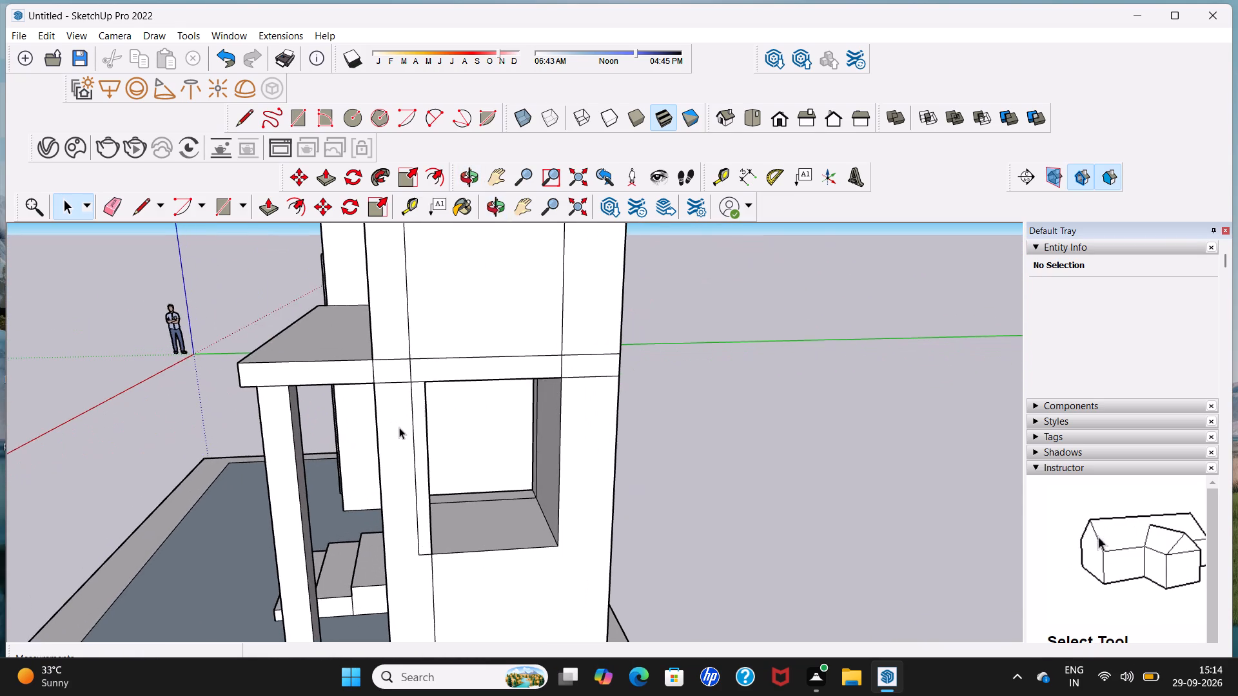
{"action": "scroll", "coordinate": [399, 427], "scroll_direction": "up", "scroll_amount": 2}
{"action": "scroll", "coordinate": [400, 428], "scroll_direction": "down", "scroll_amount": 7}
{"action": "middle_click_drag", "start_coordinate": [415, 434], "coordinate": [503, 419]}
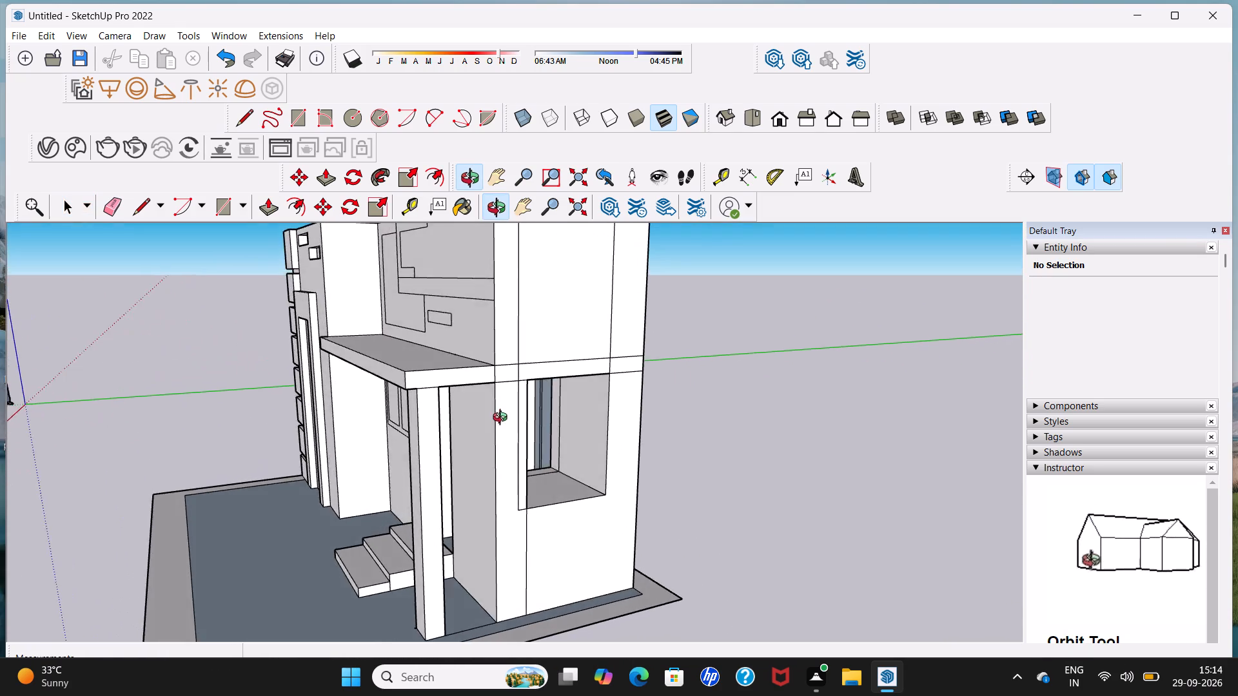
{"action": "middle_click_drag", "start_coordinate": [503, 419], "coordinate": [433, 369]}
{"action": "scroll", "coordinate": [444, 428], "scroll_direction": "up", "scroll_amount": 5}
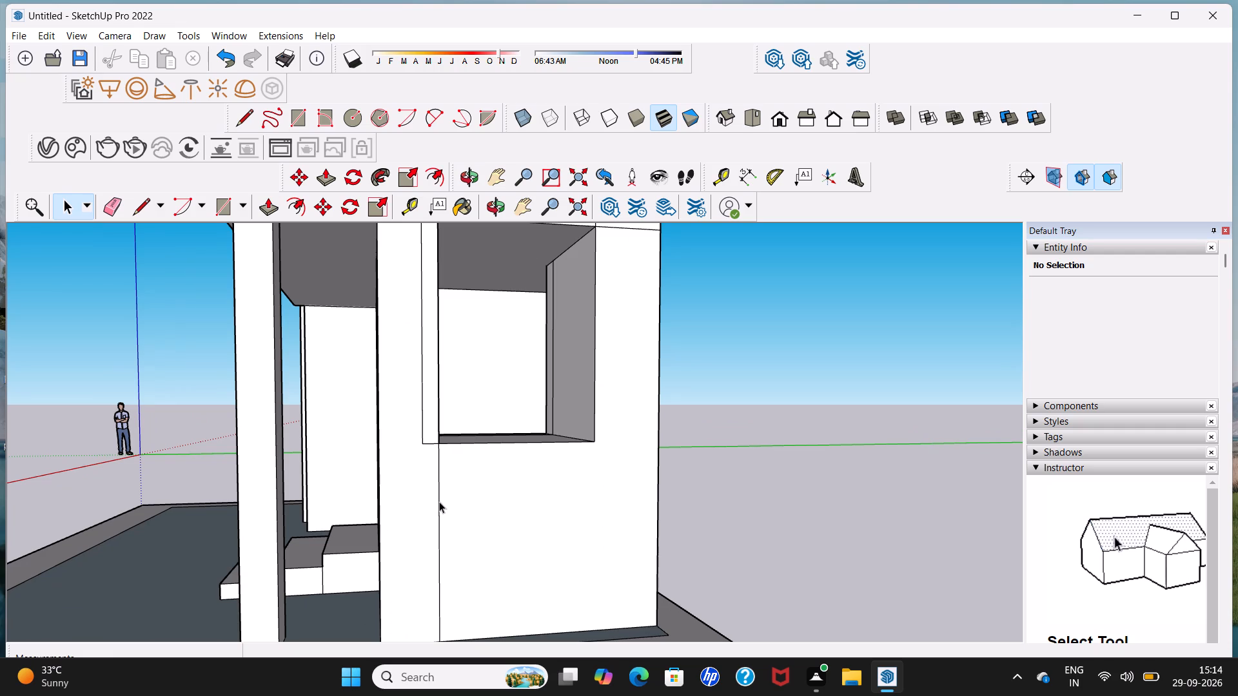
{"action": "left_click", "coordinate": [438, 503]}
{"action": "key", "text": "Delete"}
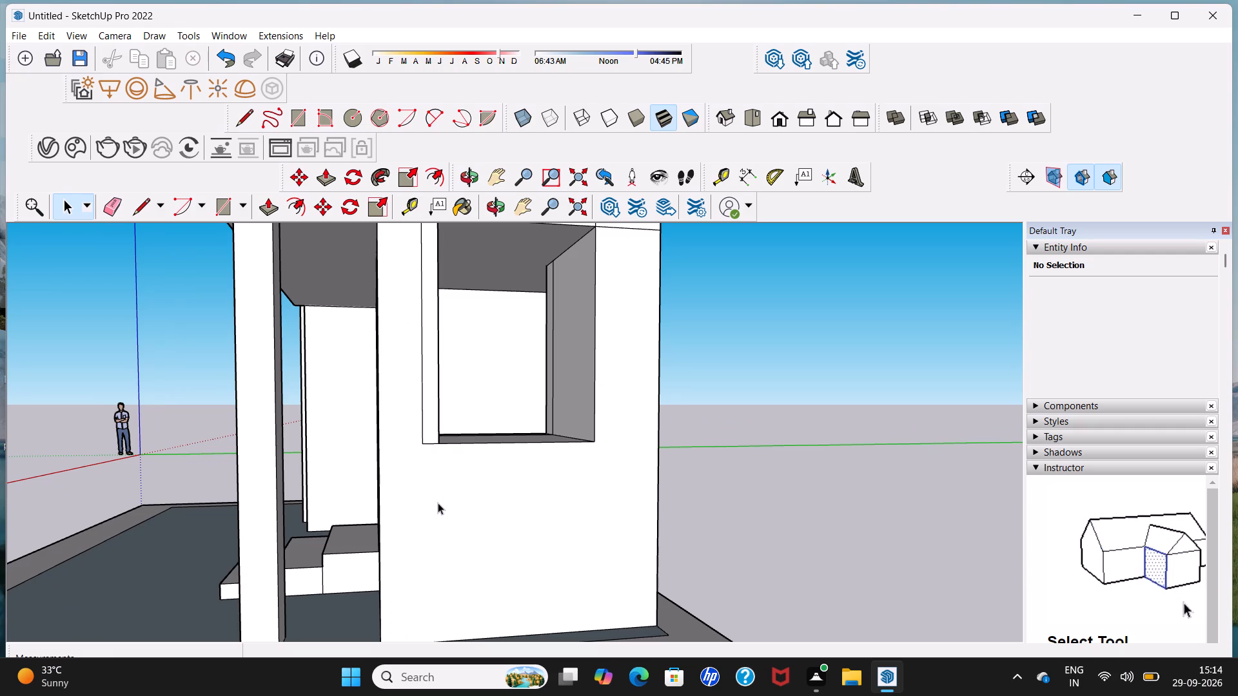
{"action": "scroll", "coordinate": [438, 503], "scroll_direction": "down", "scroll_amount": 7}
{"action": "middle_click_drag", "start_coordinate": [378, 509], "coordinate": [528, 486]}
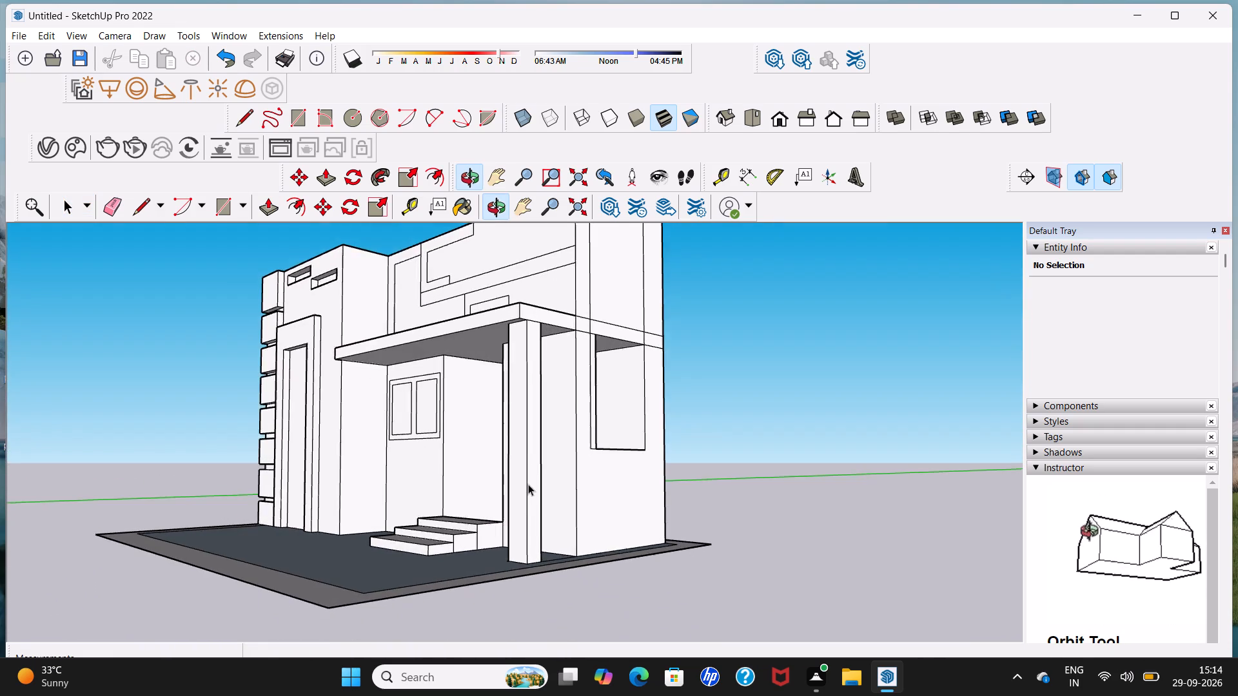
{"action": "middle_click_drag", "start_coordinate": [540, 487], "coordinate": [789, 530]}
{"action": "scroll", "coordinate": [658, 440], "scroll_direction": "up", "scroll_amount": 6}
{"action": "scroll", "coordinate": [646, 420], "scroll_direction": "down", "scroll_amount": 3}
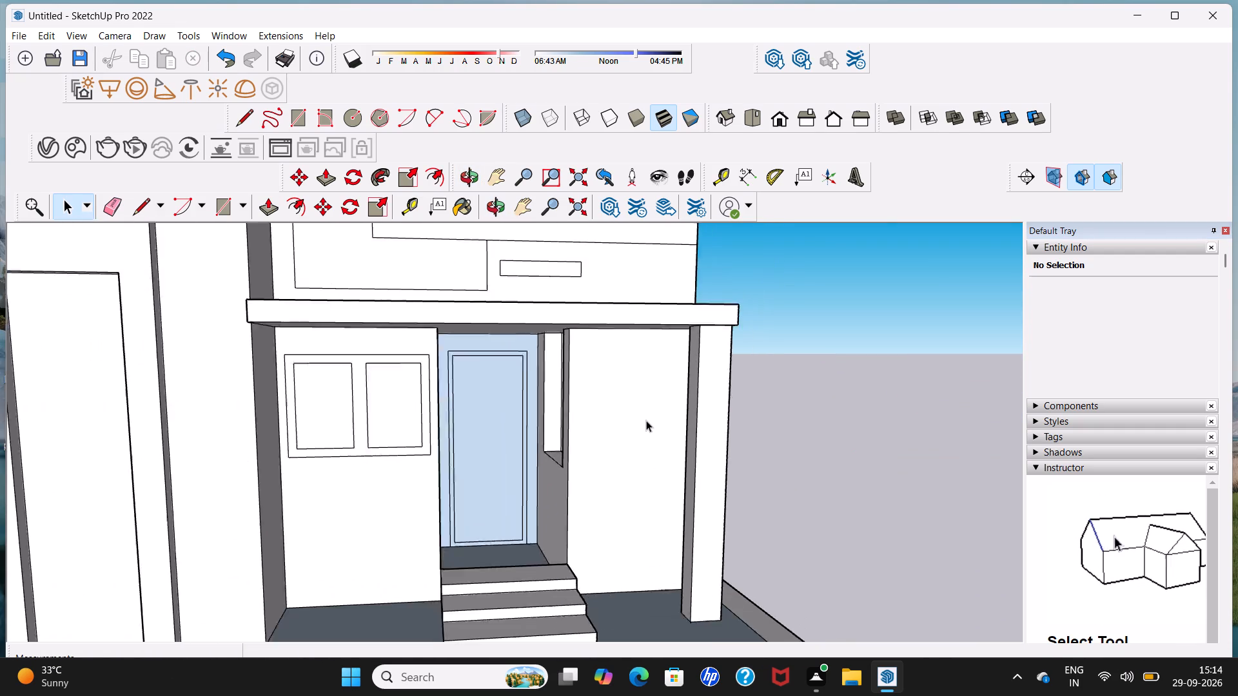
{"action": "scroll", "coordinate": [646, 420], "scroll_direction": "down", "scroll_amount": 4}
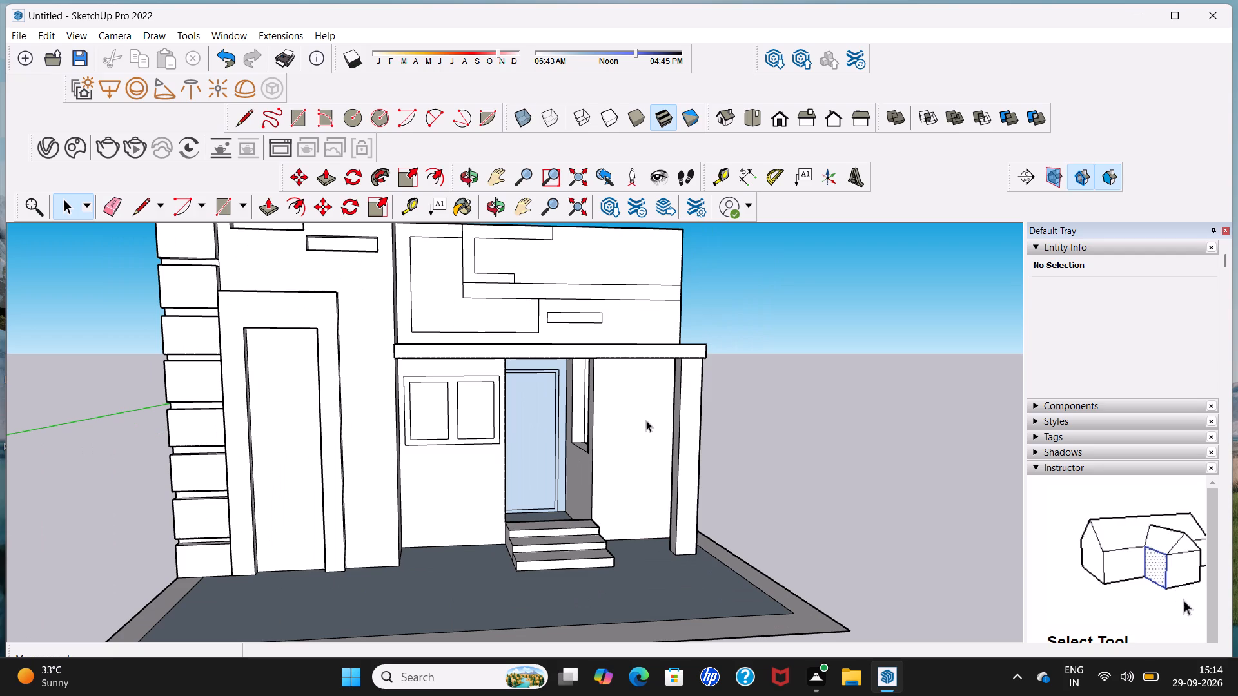
Examine the house front, canopy underside, entrance recess and upper-storey wall pattern from several angles.
{"action": "middle_click_drag", "start_coordinate": [646, 420], "coordinate": [741, 419]}
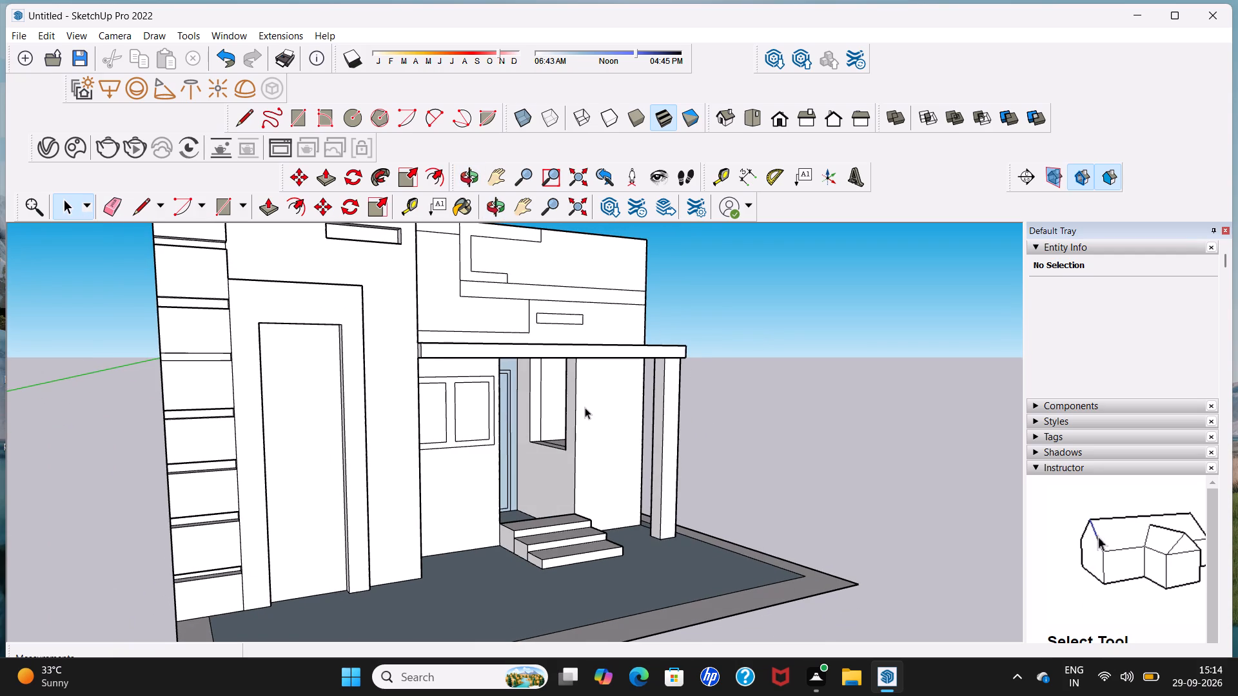
{"action": "middle_click_drag", "start_coordinate": [585, 407], "coordinate": [643, 362]}
{"action": "scroll", "coordinate": [614, 376], "scroll_direction": "up", "scroll_amount": 2}
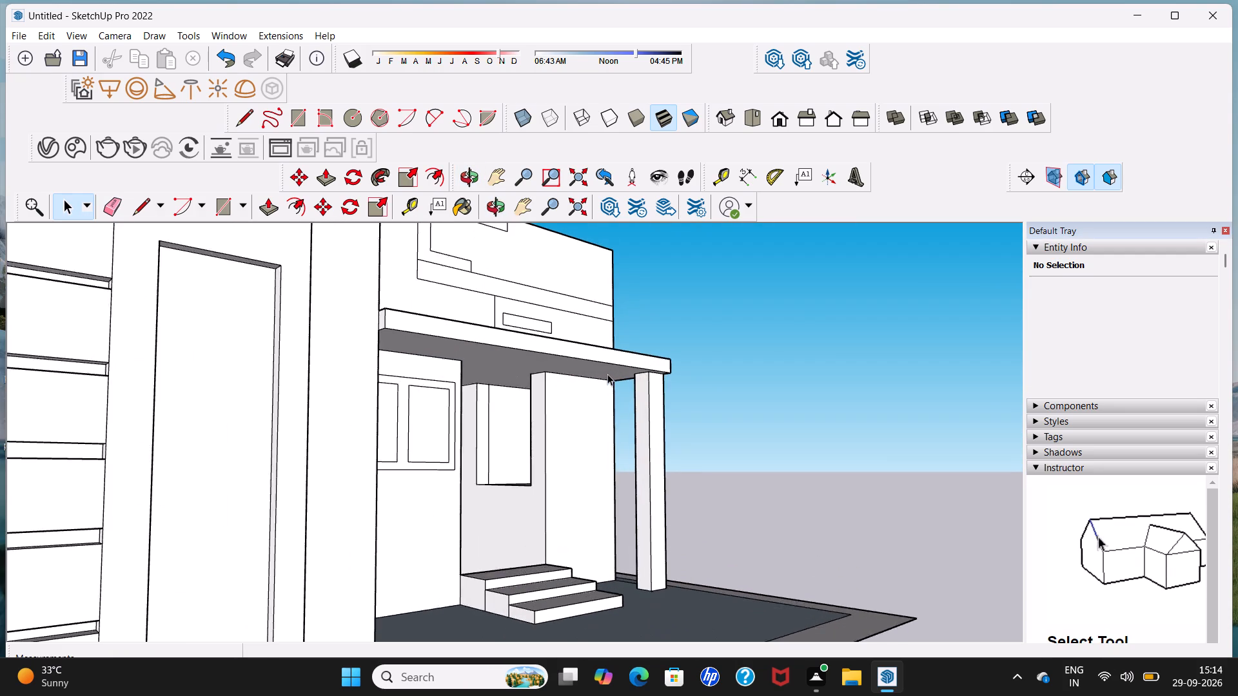
{"action": "scroll", "coordinate": [607, 374], "scroll_direction": "up", "scroll_amount": 1}
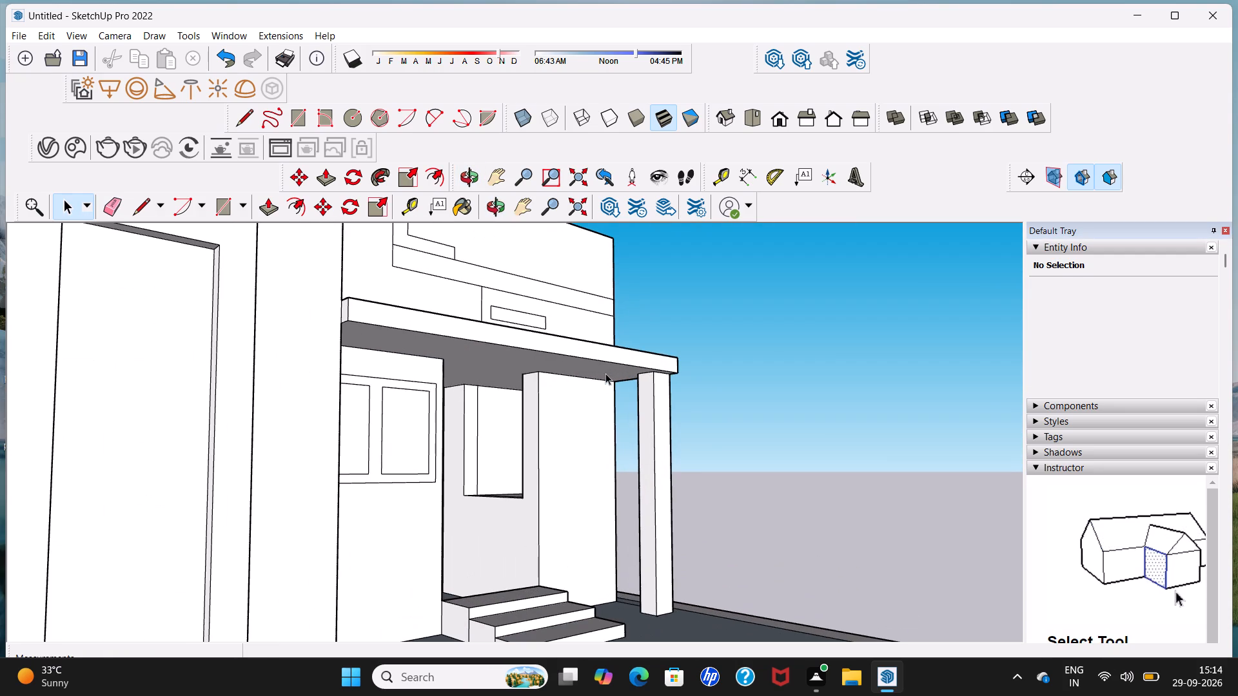
{"action": "scroll", "coordinate": [605, 373], "scroll_direction": "down", "scroll_amount": 6}
{"action": "middle_click_drag", "start_coordinate": [605, 373], "coordinate": [371, 443]}
{"action": "scroll", "coordinate": [457, 344], "scroll_direction": "up", "scroll_amount": 5}
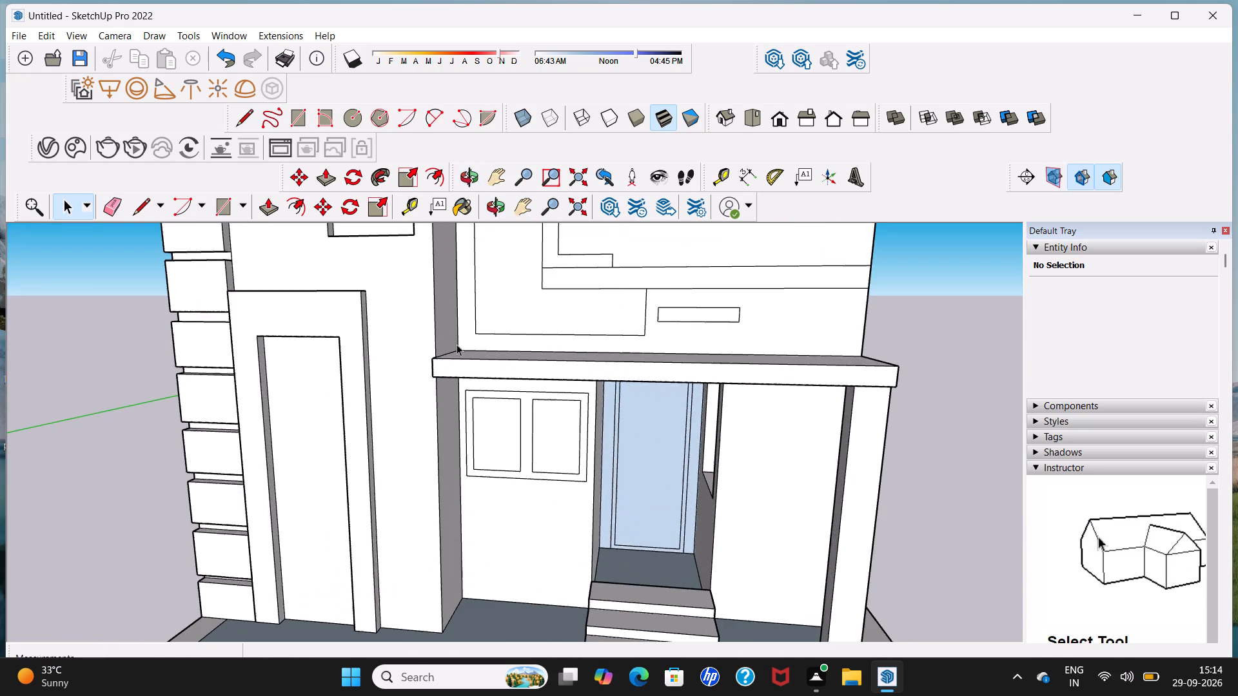
{"action": "scroll", "coordinate": [457, 344], "scroll_direction": "down", "scroll_amount": 7}
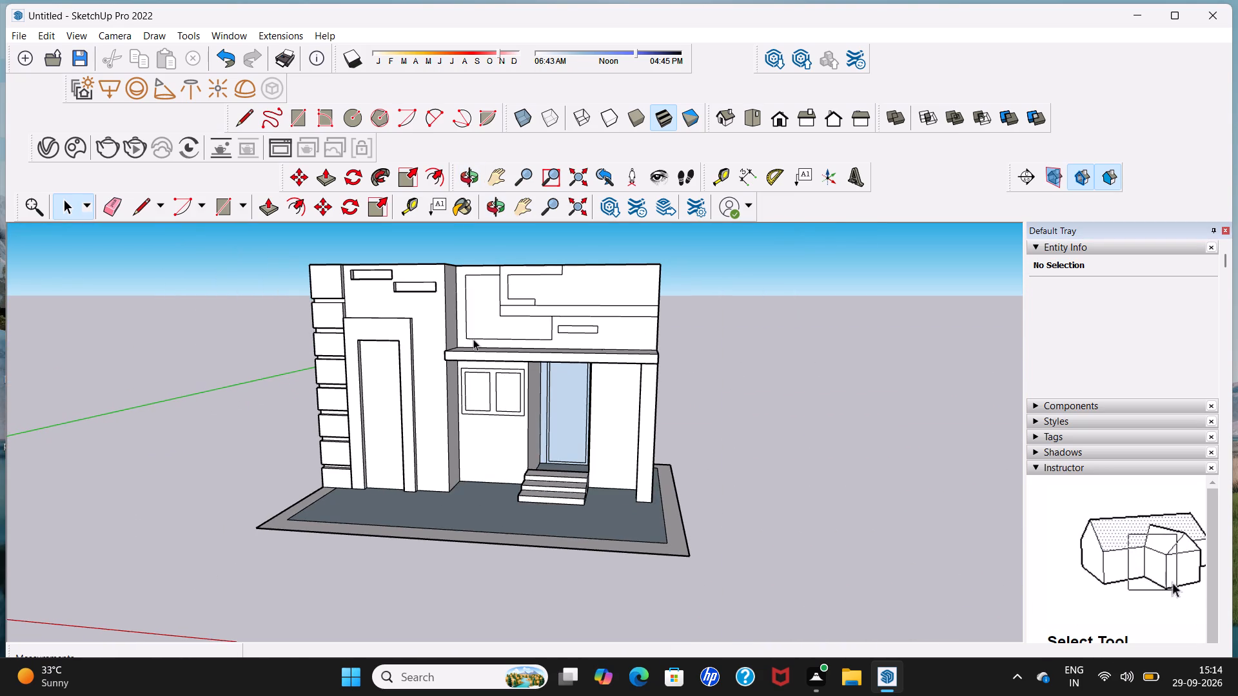
{"action": "scroll", "coordinate": [473, 339], "scroll_direction": "down", "scroll_amount": 4}
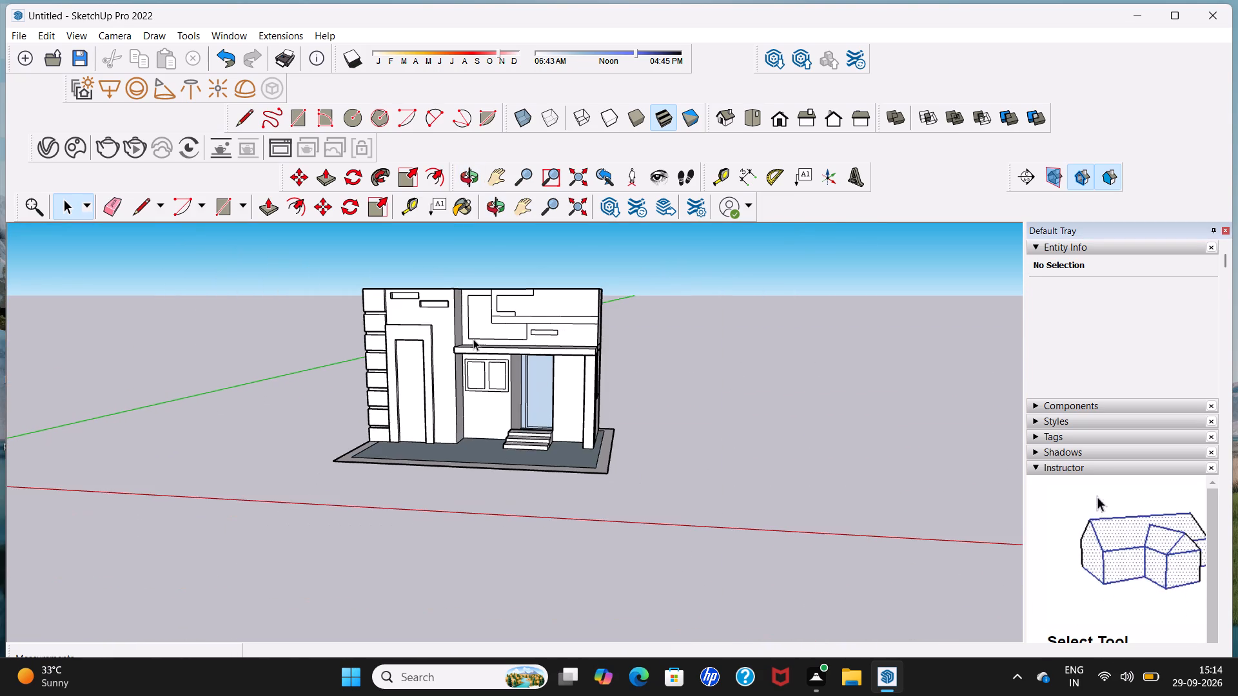
{"action": "middle_click_drag", "start_coordinate": [473, 339], "coordinate": [565, 273]}
{"action": "scroll", "coordinate": [525, 338], "scroll_direction": "up", "scroll_amount": 5}
{"action": "middle_click_drag", "start_coordinate": [525, 338], "coordinate": [521, 405]}
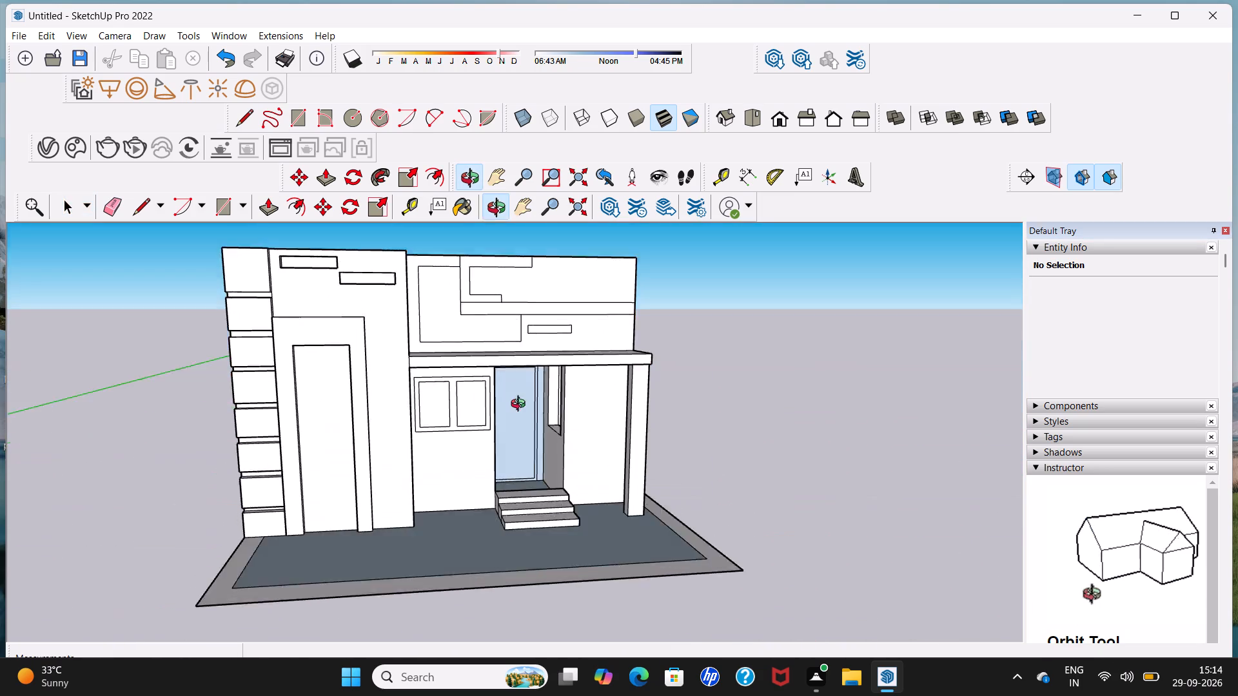
{"action": "middle_click_drag", "start_coordinate": [521, 405], "coordinate": [475, 454]}
{"action": "scroll", "coordinate": [491, 342], "scroll_direction": "up", "scroll_amount": 4}
{"action": "scroll", "coordinate": [491, 342], "scroll_direction": "down", "scroll_amount": 6}
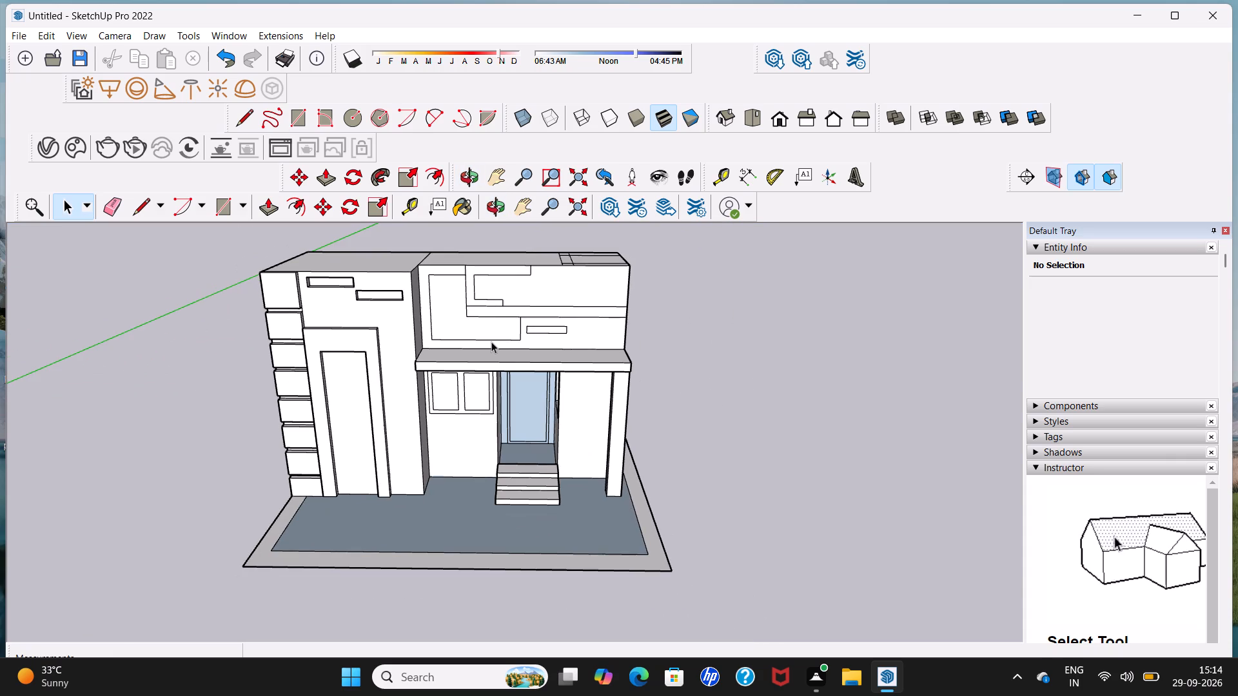
{"action": "middle_click_drag", "start_coordinate": [491, 342], "coordinate": [425, 391]}
{"action": "middle_click_drag", "start_coordinate": [425, 391], "coordinate": [503, 309]}
{"action": "scroll", "coordinate": [503, 309], "scroll_direction": "up", "scroll_amount": 2}
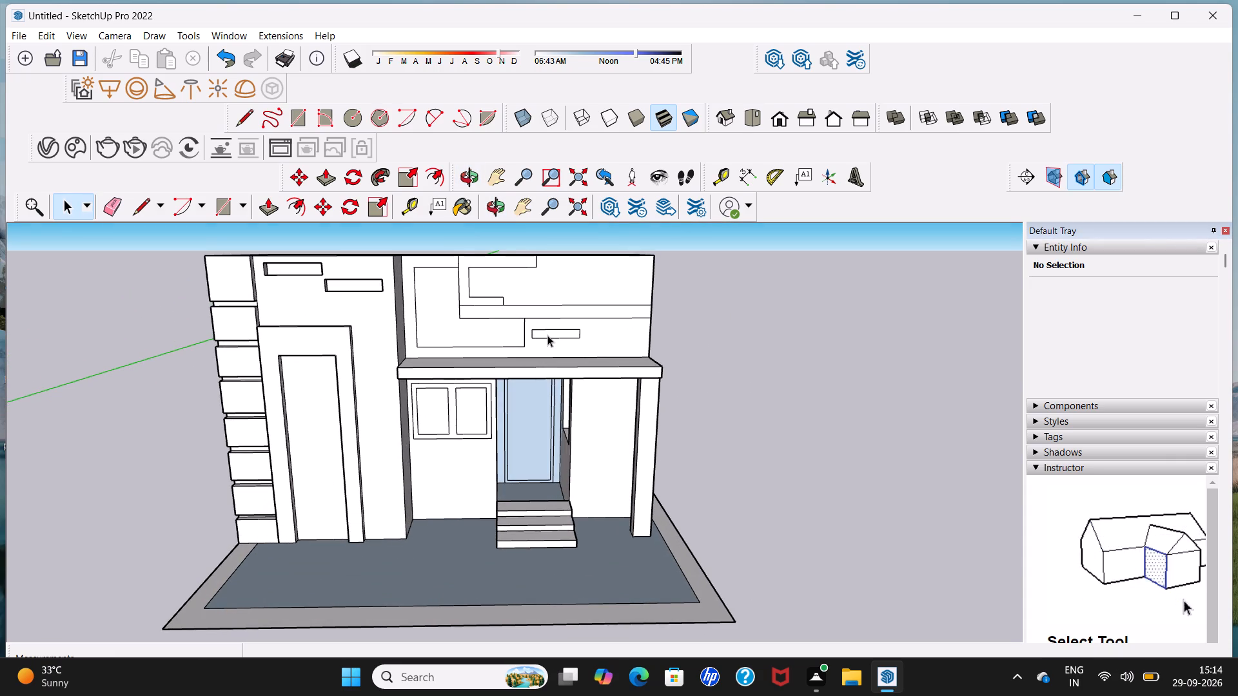
Delete the small horizontal rectangle, face and outline, on the upper storey's front wall above the canopy.
{"action": "double_click", "coordinate": [552, 333]}
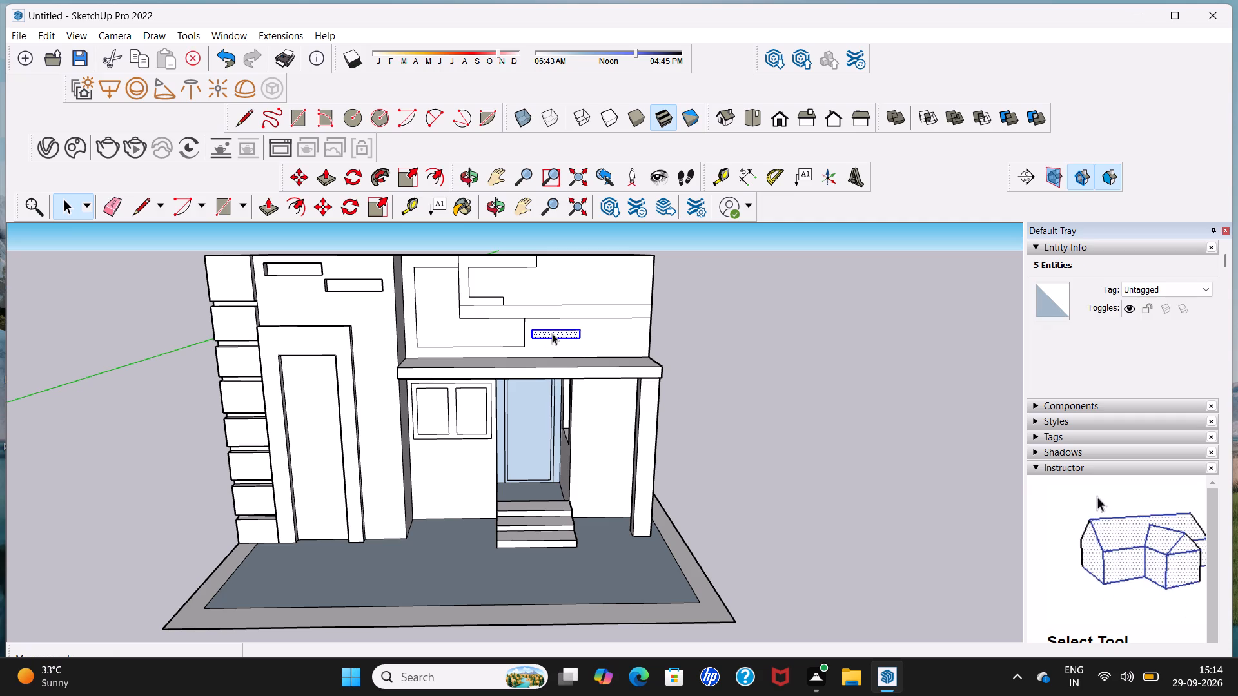
{"action": "key", "text": "Delete"}
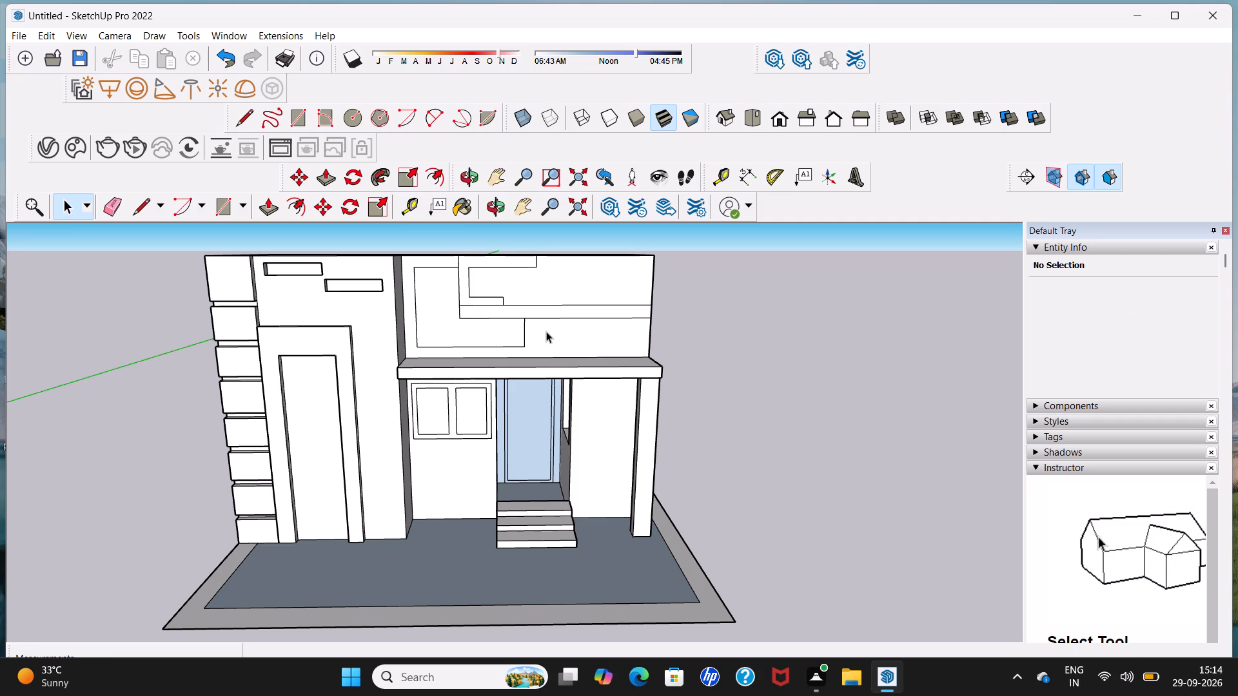
Draw a vertical line about 8" long from the stepped pattern's lower corner down to the canopy top.
{"action": "left_click", "coordinate": [246, 113]}
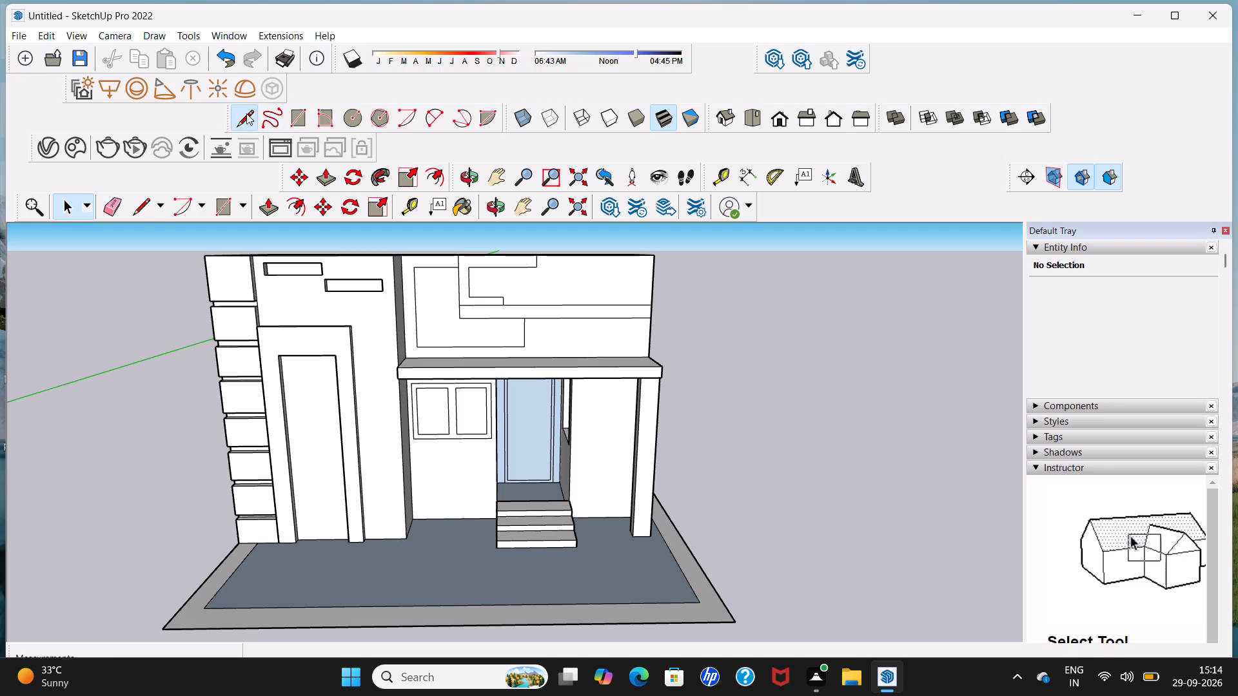
{"action": "scroll", "coordinate": [515, 369], "scroll_direction": "up", "scroll_amount": 5}
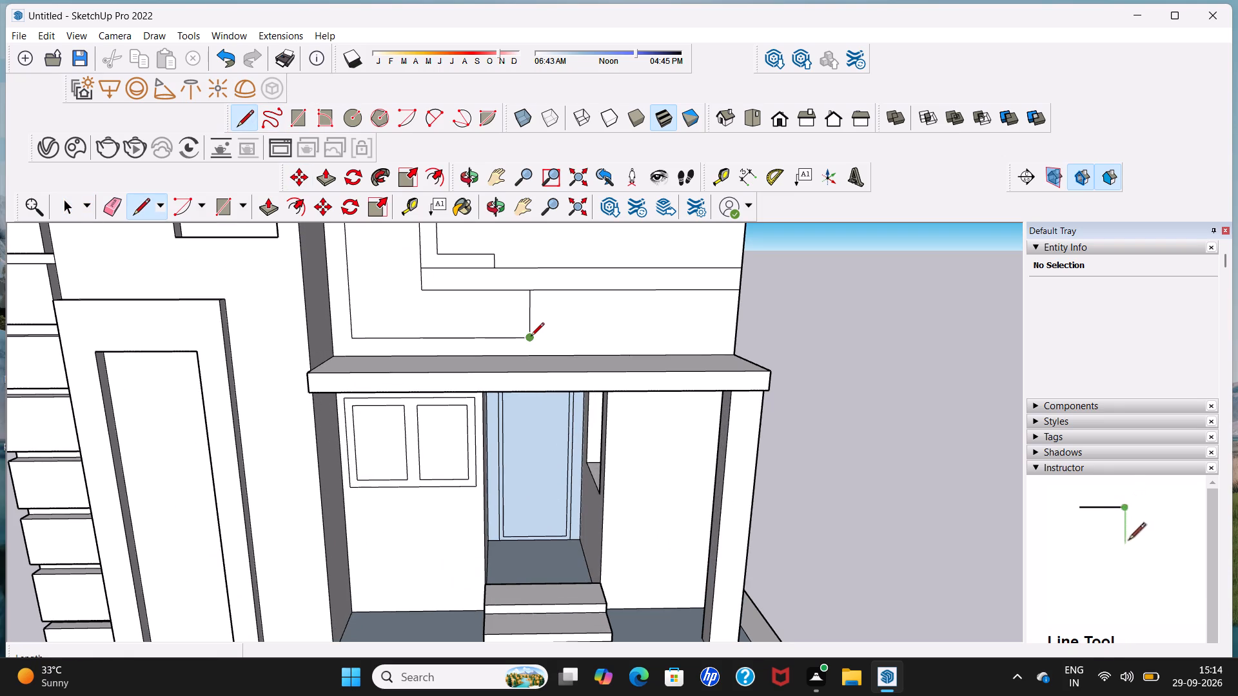
{"action": "left_click", "coordinate": [530, 338]}
{"action": "left_click", "coordinate": [530, 356]}
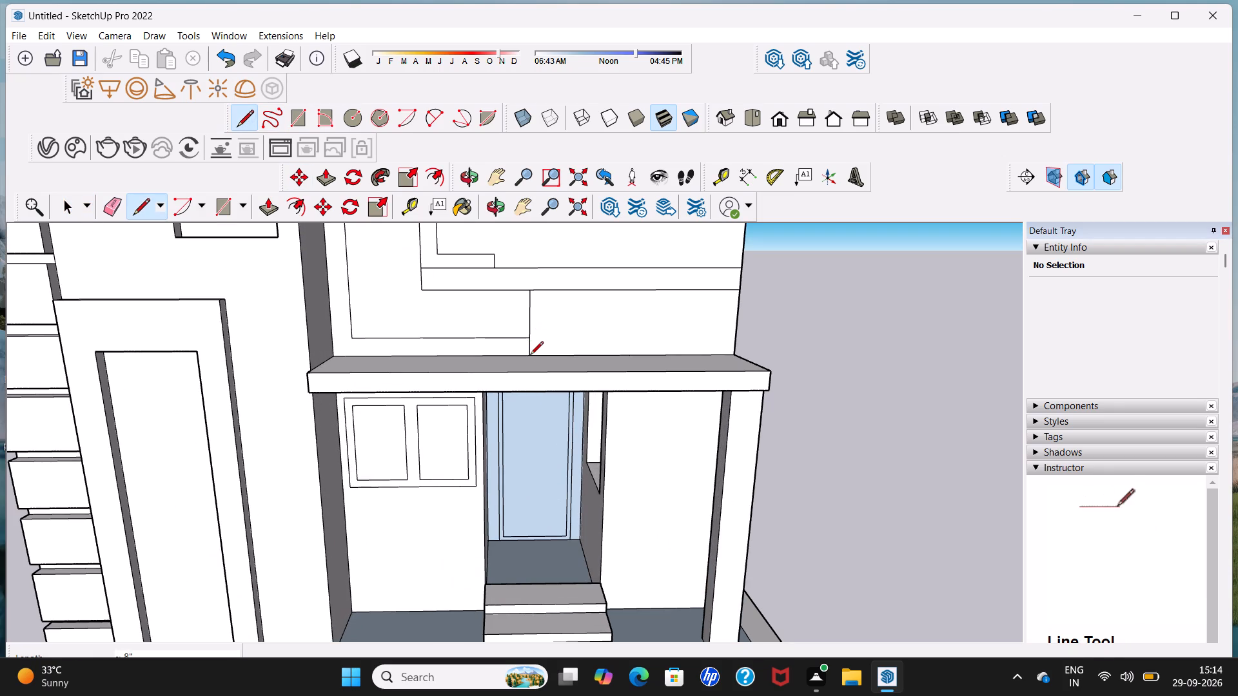
{"action": "key", "text": "space"}
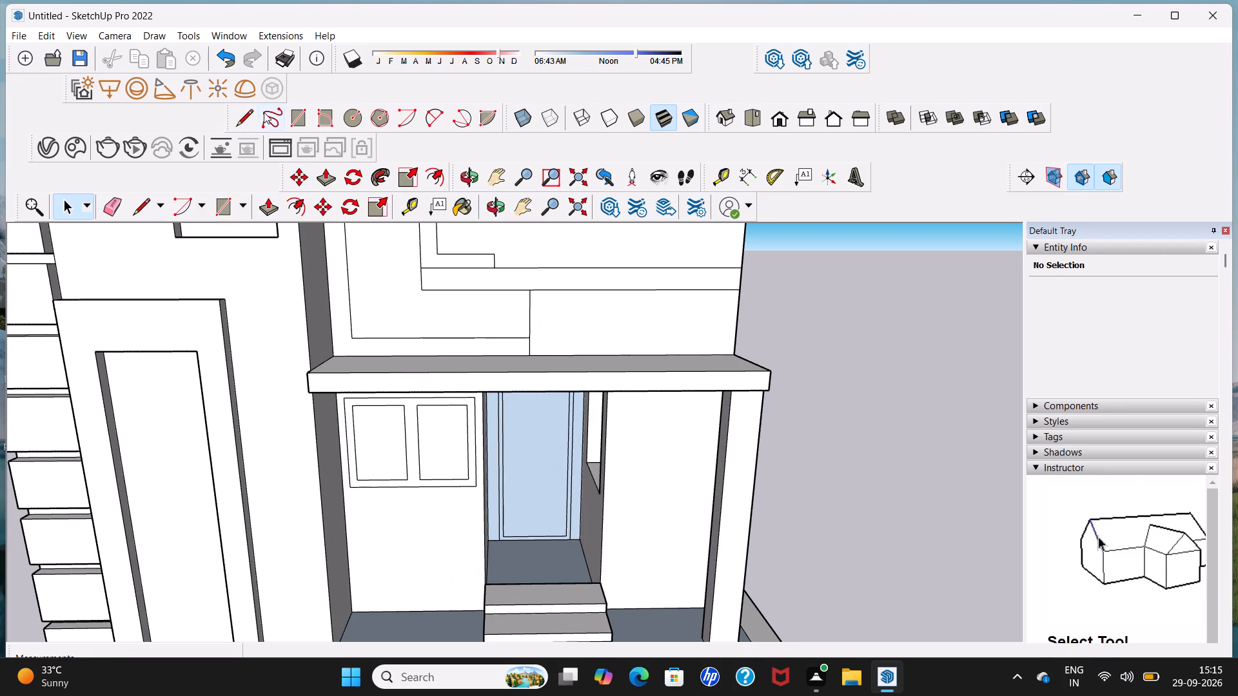
Draw a horizontal rectangle about 5' 6" by 7 1/2" on the upper front wall between the band and the canopy.
{"action": "left_click", "coordinate": [297, 117]}
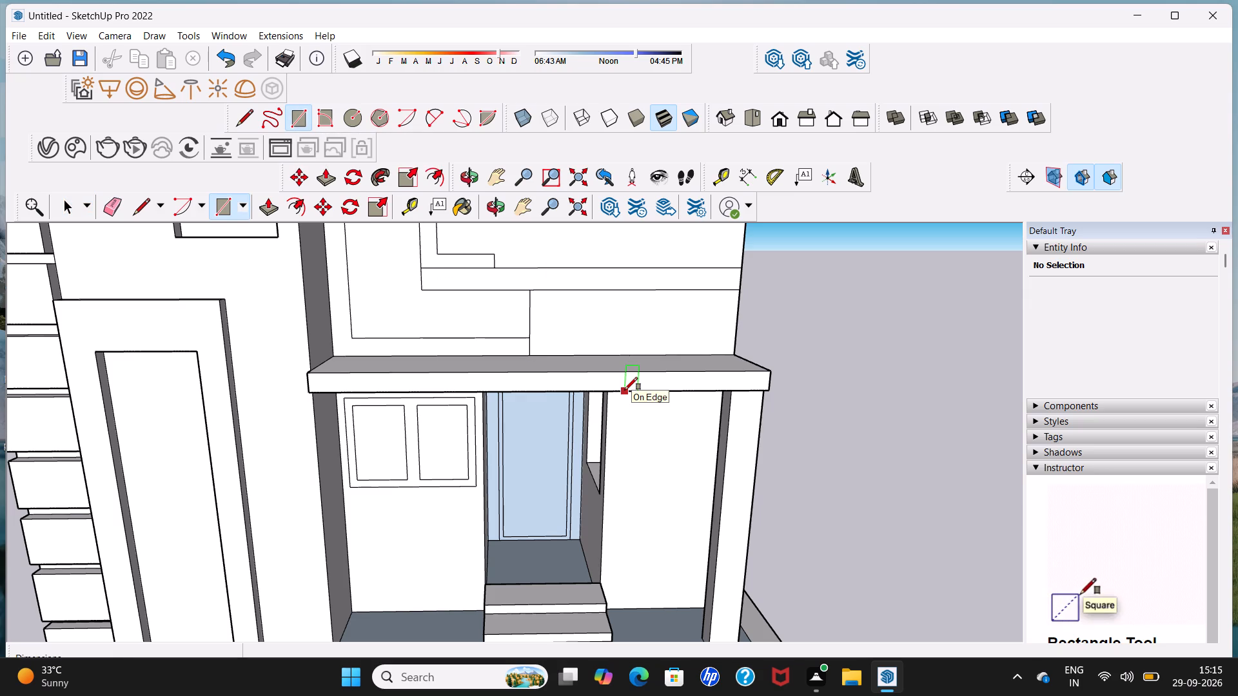
{"action": "left_click", "coordinate": [566, 311]}
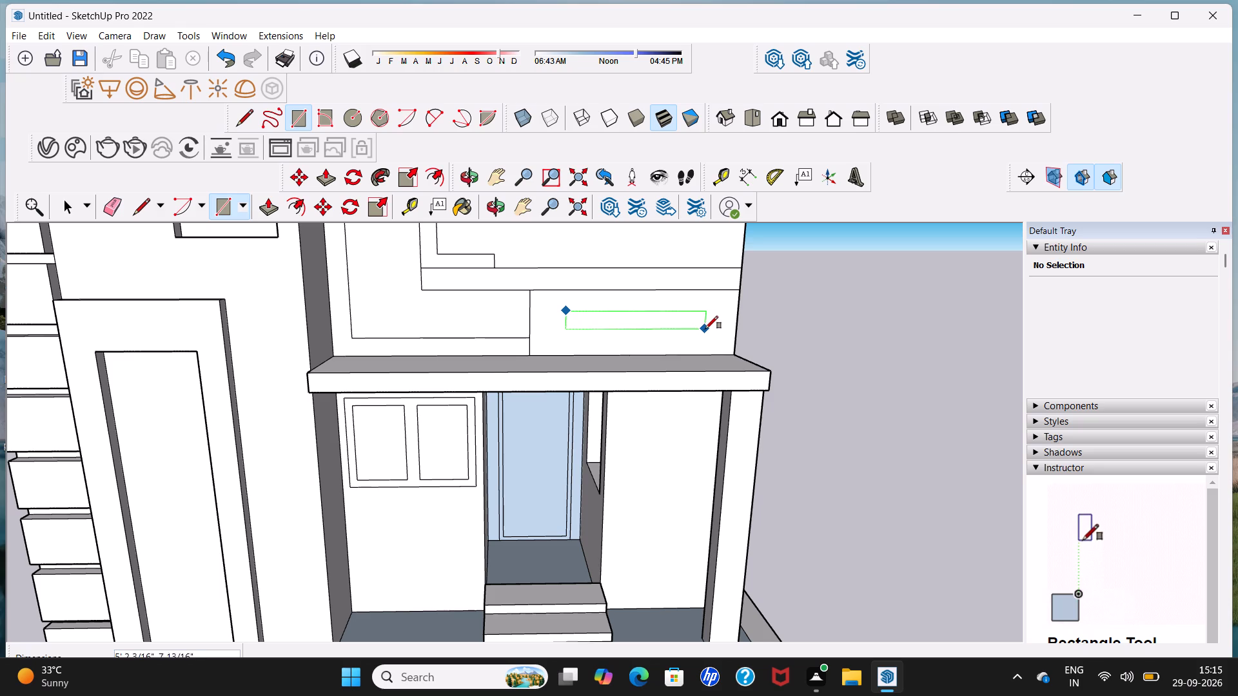
{"action": "left_click", "coordinate": [714, 328]}
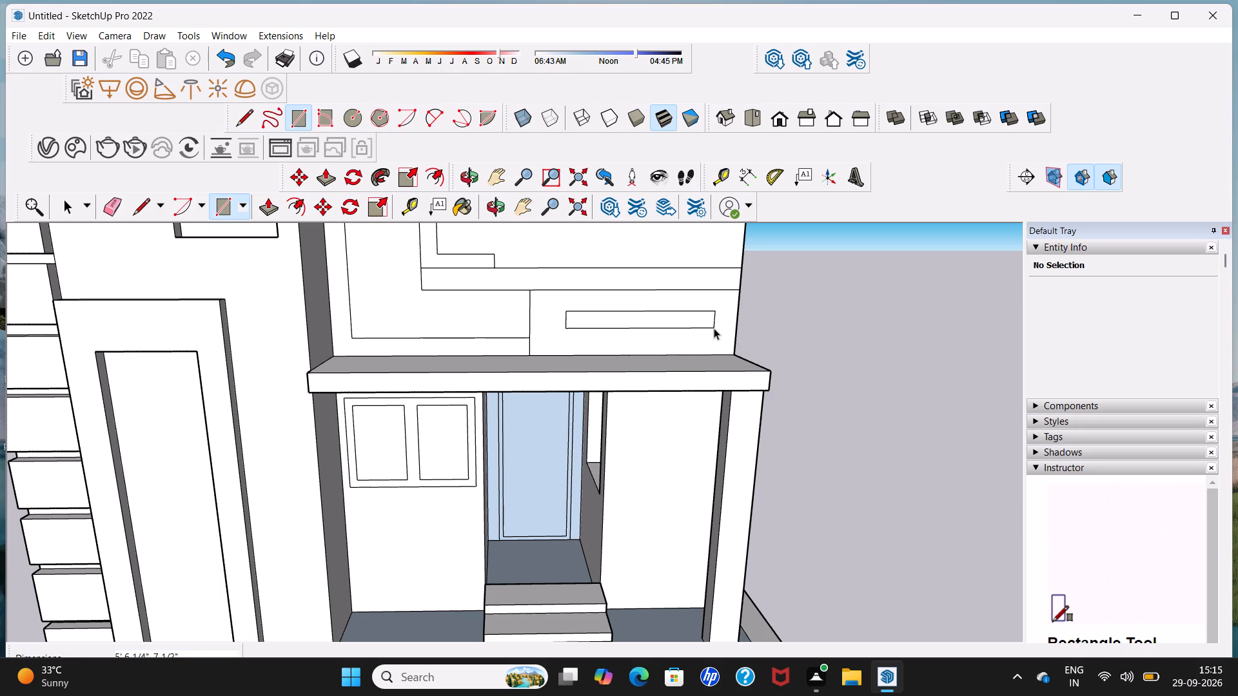
{"action": "key", "text": "space"}
Examine the reworked front pattern, canopy, side wall and roof lines from the front, the side and above.
{"action": "scroll", "coordinate": [714, 327], "scroll_direction": "down", "scroll_amount": 11}
{"action": "middle_click_drag", "start_coordinate": [714, 327], "coordinate": [627, 367]}
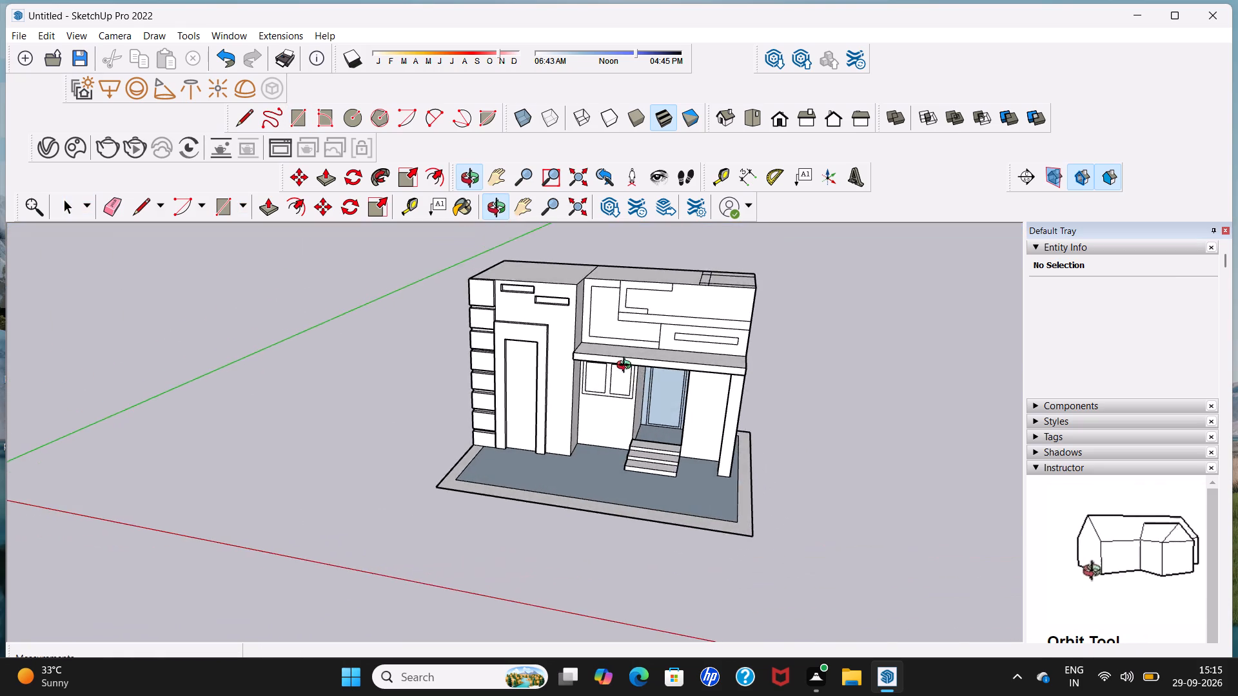
{"action": "middle_click_drag", "start_coordinate": [627, 367], "coordinate": [635, 329]}
{"action": "scroll", "coordinate": [657, 307], "scroll_direction": "up", "scroll_amount": 3}
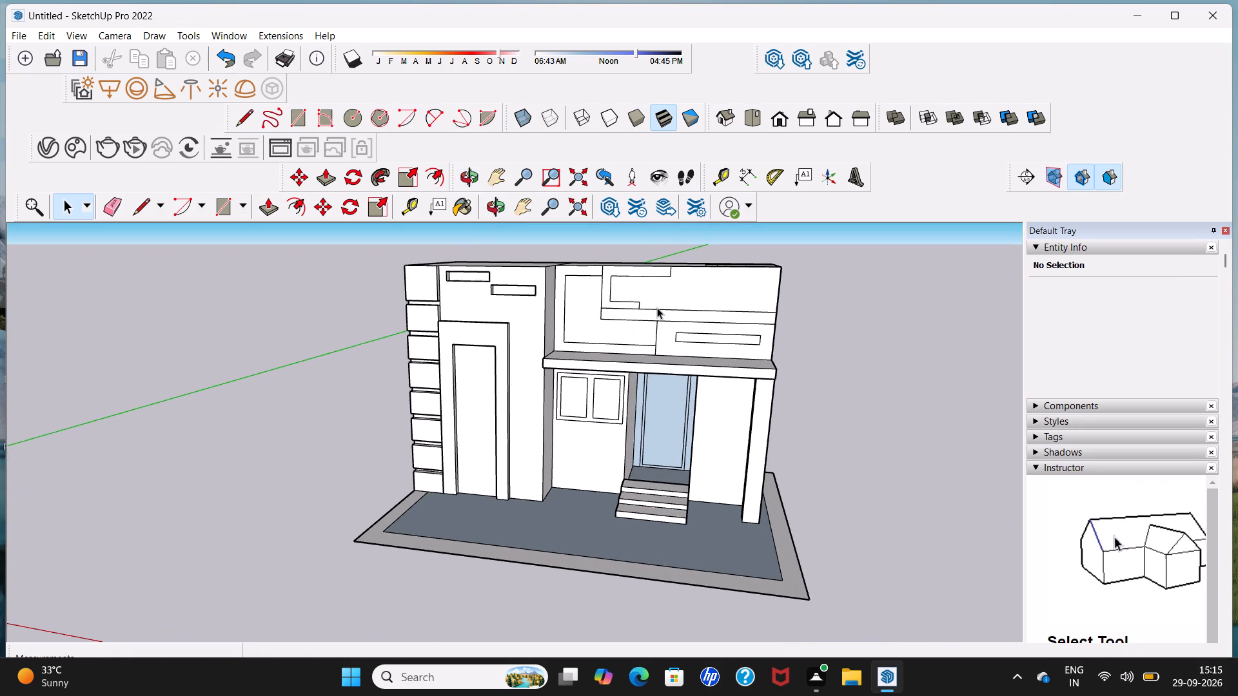
{"action": "middle_click_drag", "start_coordinate": [657, 307], "coordinate": [713, 320]}
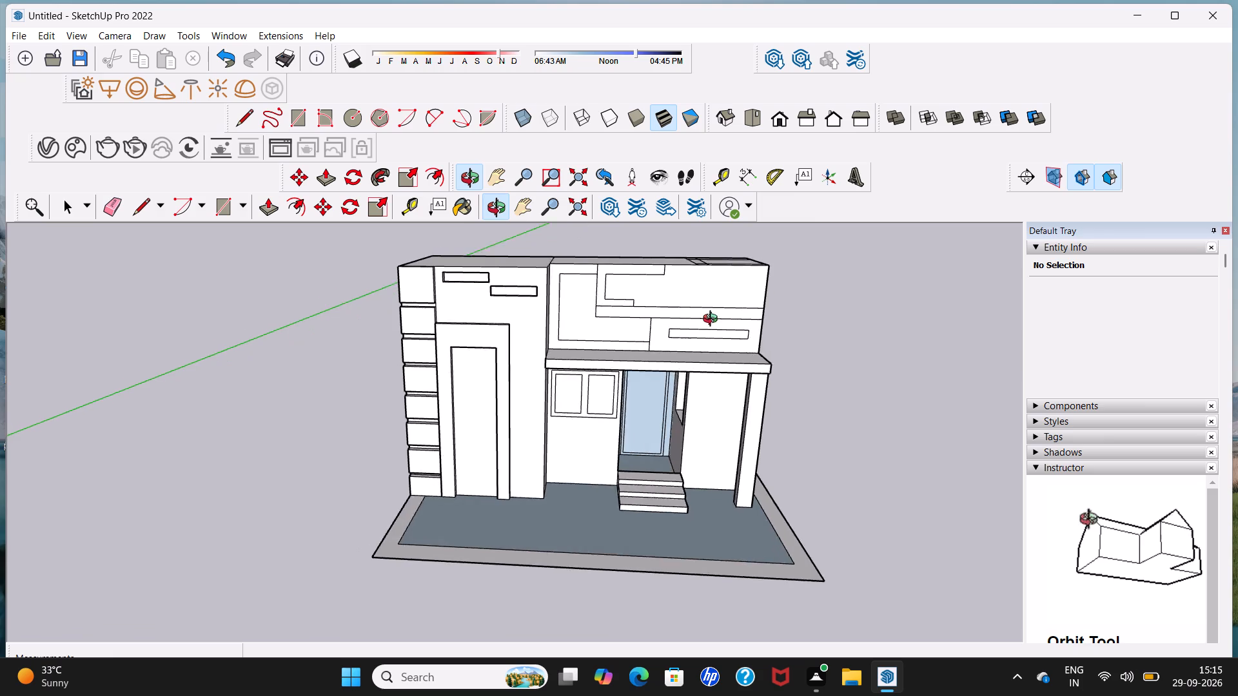
{"action": "middle_click_drag", "start_coordinate": [713, 320], "coordinate": [730, 318]}
{"action": "scroll", "coordinate": [699, 314], "scroll_direction": "up", "scroll_amount": 2}
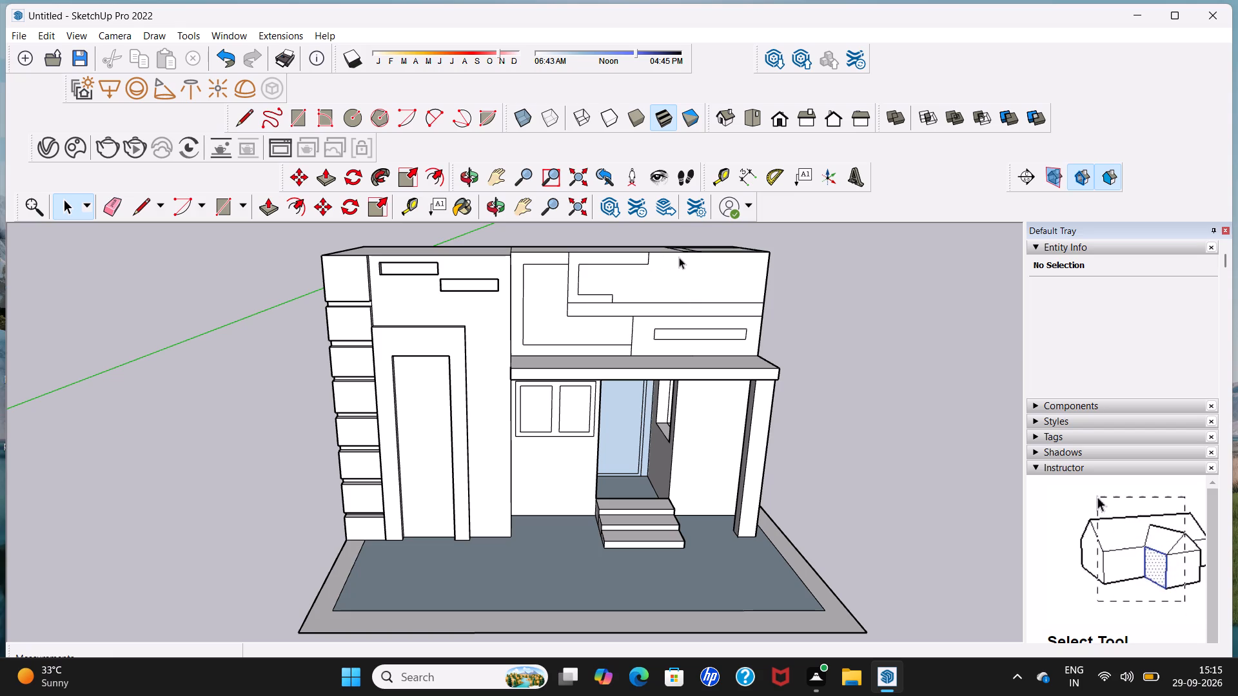
{"action": "middle_click_drag", "start_coordinate": [649, 374], "coordinate": [682, 305]}
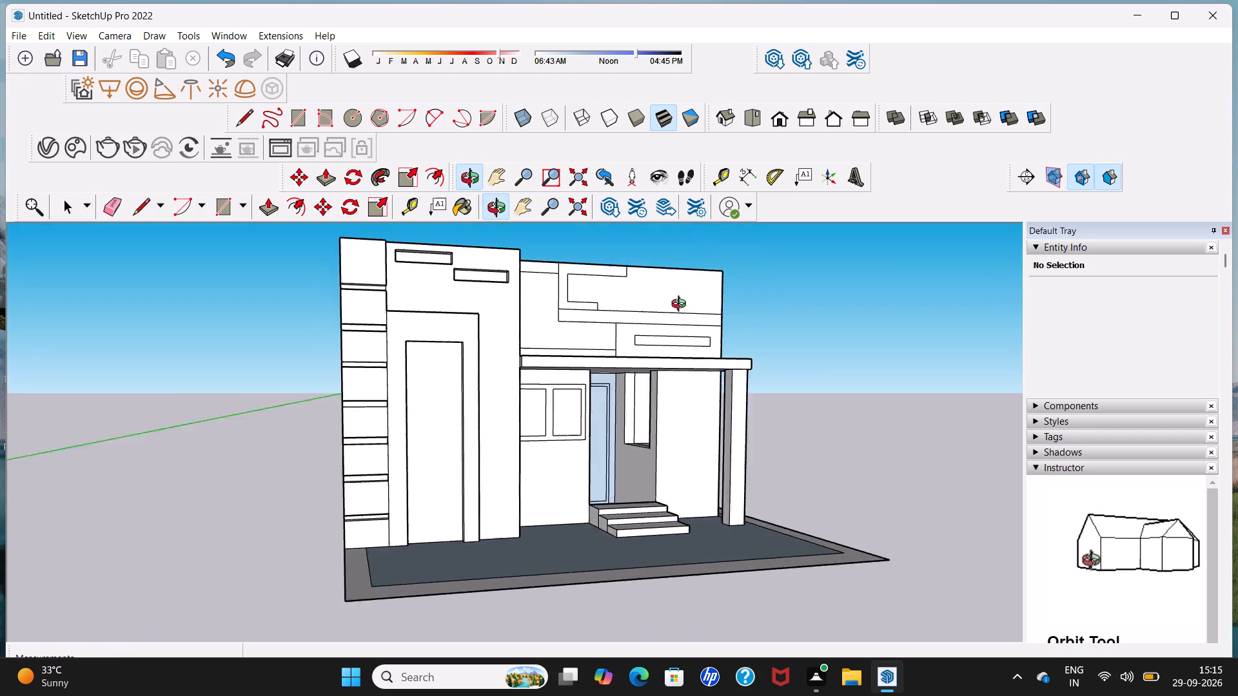
{"action": "middle_click_drag", "start_coordinate": [682, 305], "coordinate": [509, 400]}
{"action": "scroll", "coordinate": [543, 351], "scroll_direction": "down", "scroll_amount": 6}
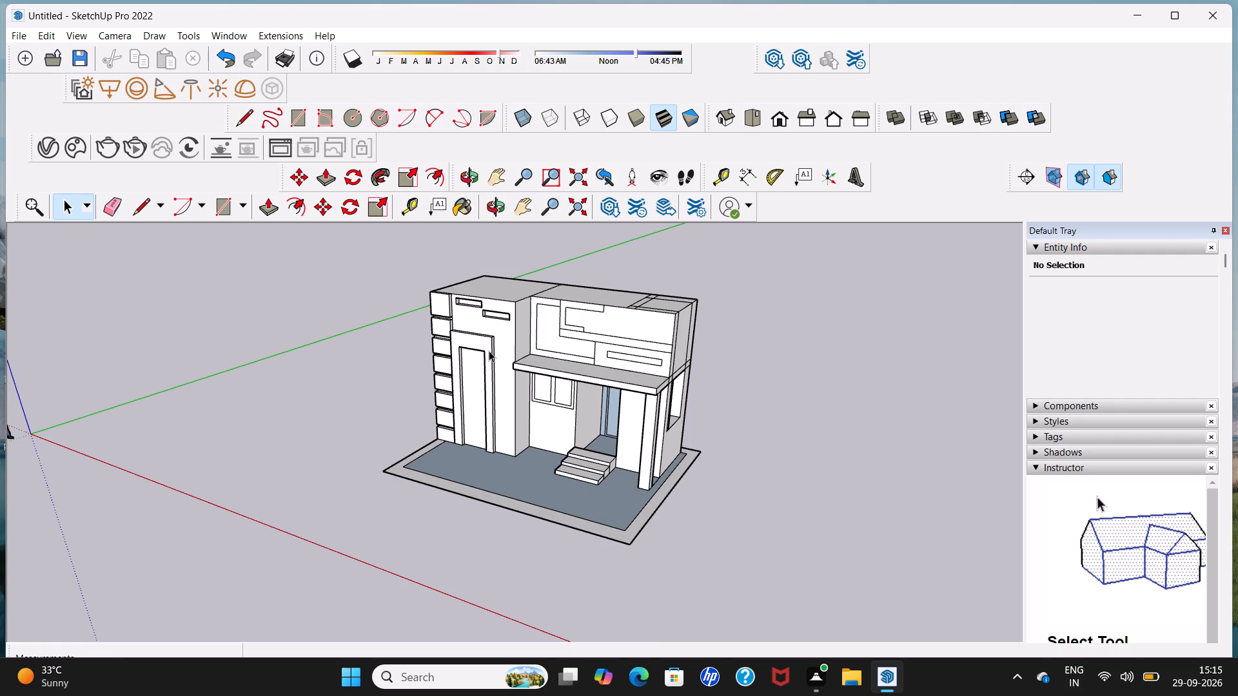
{"action": "scroll", "coordinate": [489, 351], "scroll_direction": "down", "scroll_amount": 4}
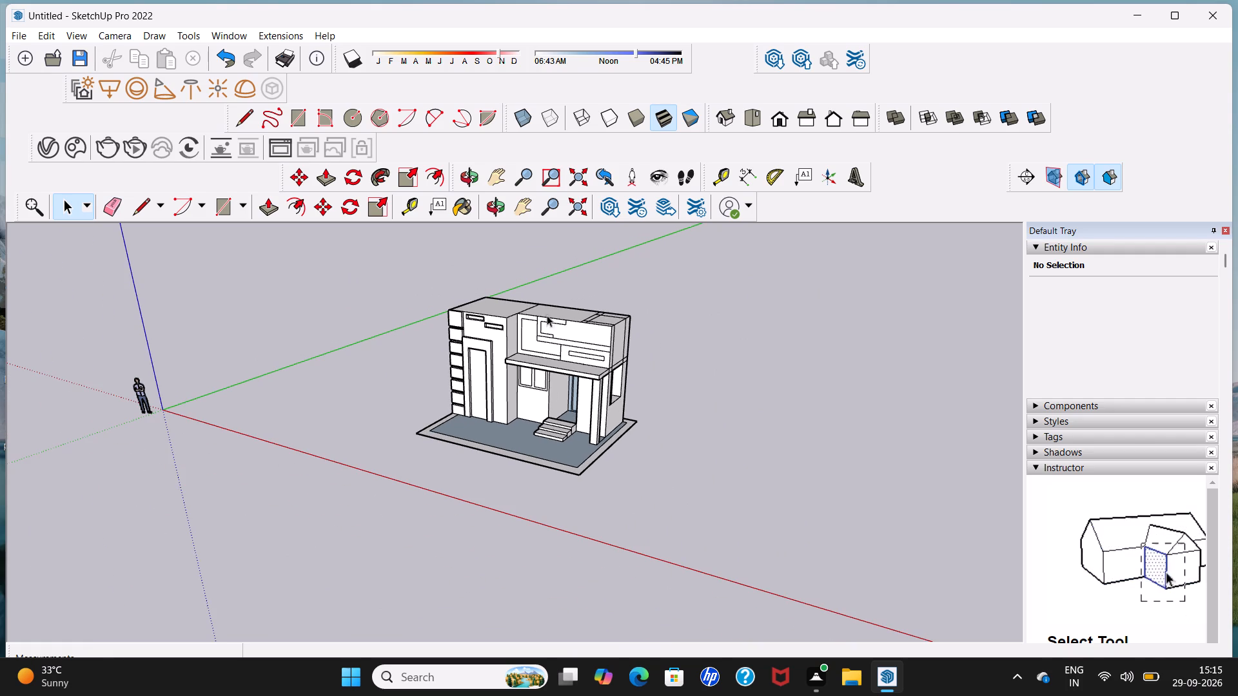
{"action": "middle_click_drag", "start_coordinate": [547, 347], "coordinate": [527, 476]}
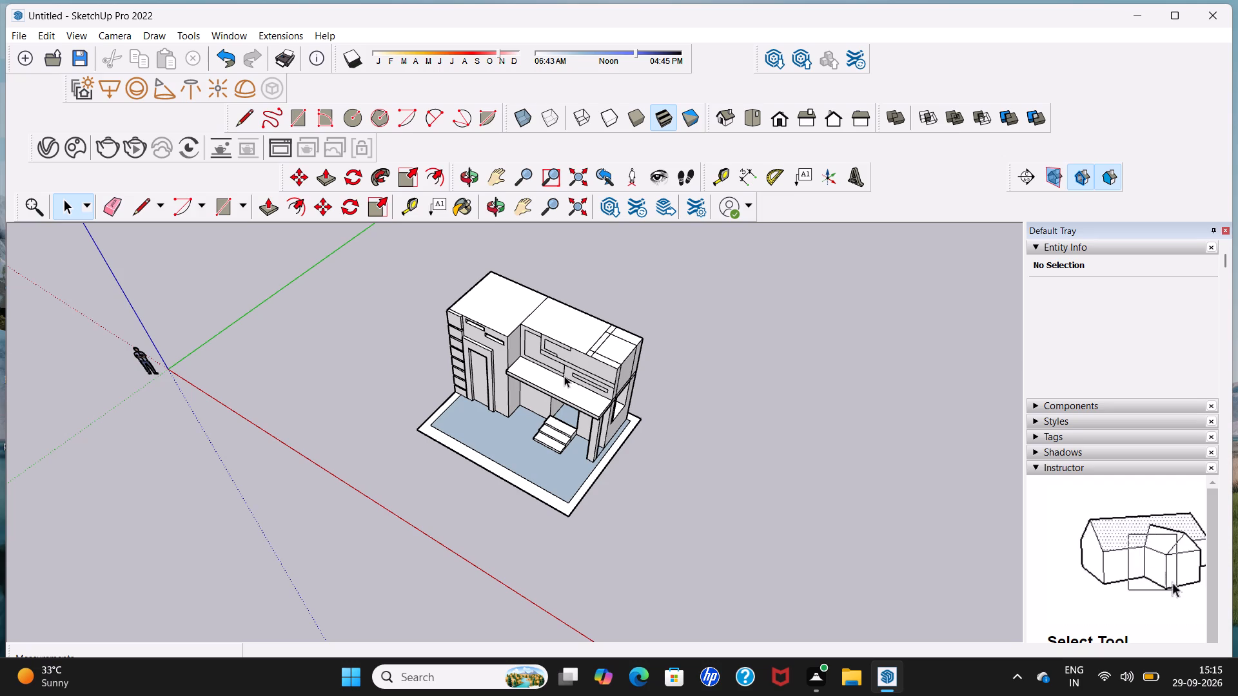
{"action": "scroll", "coordinate": [564, 376], "scroll_direction": "down", "scroll_amount": 3}
{"action": "middle_click_drag", "start_coordinate": [564, 376], "coordinate": [510, 427]}
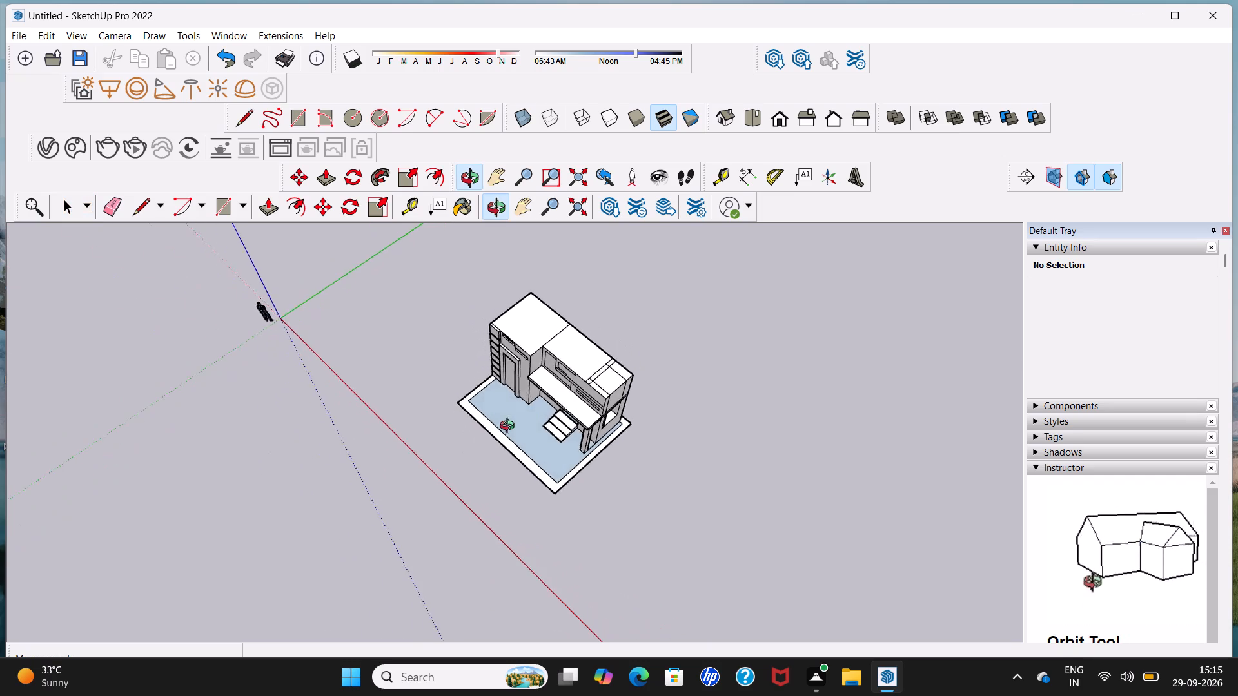
{"action": "middle_click_drag", "start_coordinate": [510, 427], "coordinate": [511, 426]}
{"action": "scroll", "coordinate": [604, 364], "scroll_direction": "up", "scroll_amount": 6}
{"action": "middle_click_drag", "start_coordinate": [585, 392], "coordinate": [707, 350]}
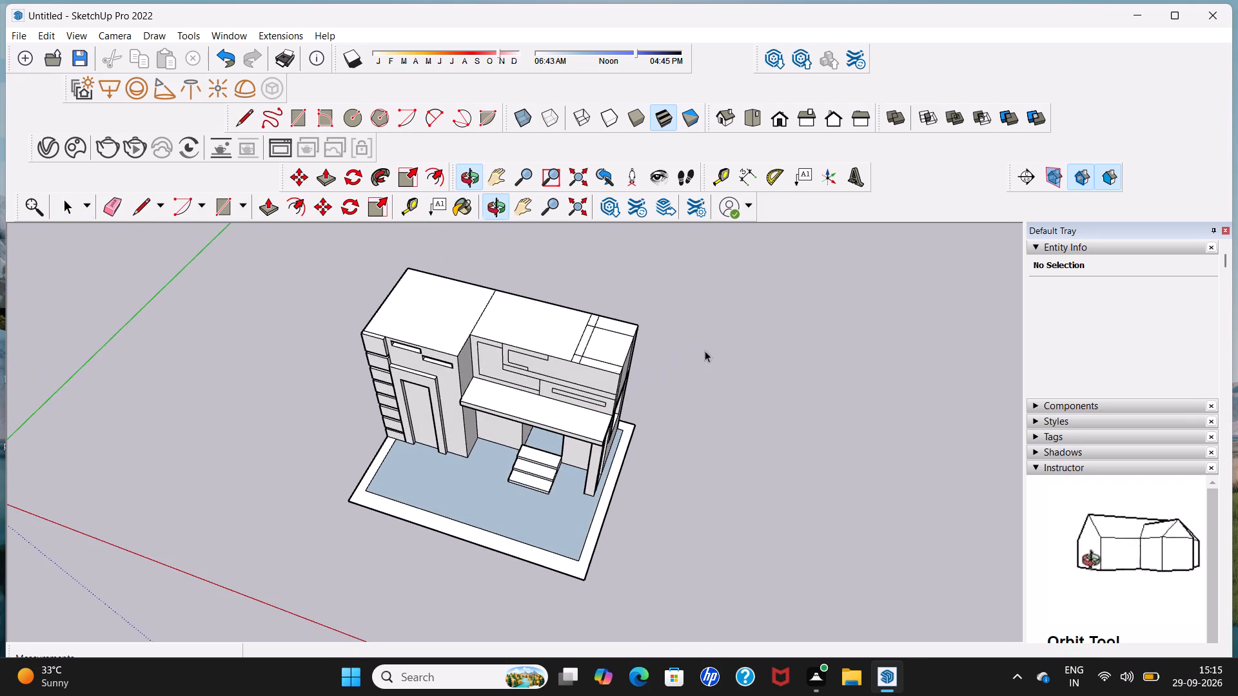
{"action": "middle_click_drag", "start_coordinate": [551, 360], "coordinate": [676, 342]}
{"action": "scroll", "coordinate": [580, 332], "scroll_direction": "up", "scroll_amount": 6}
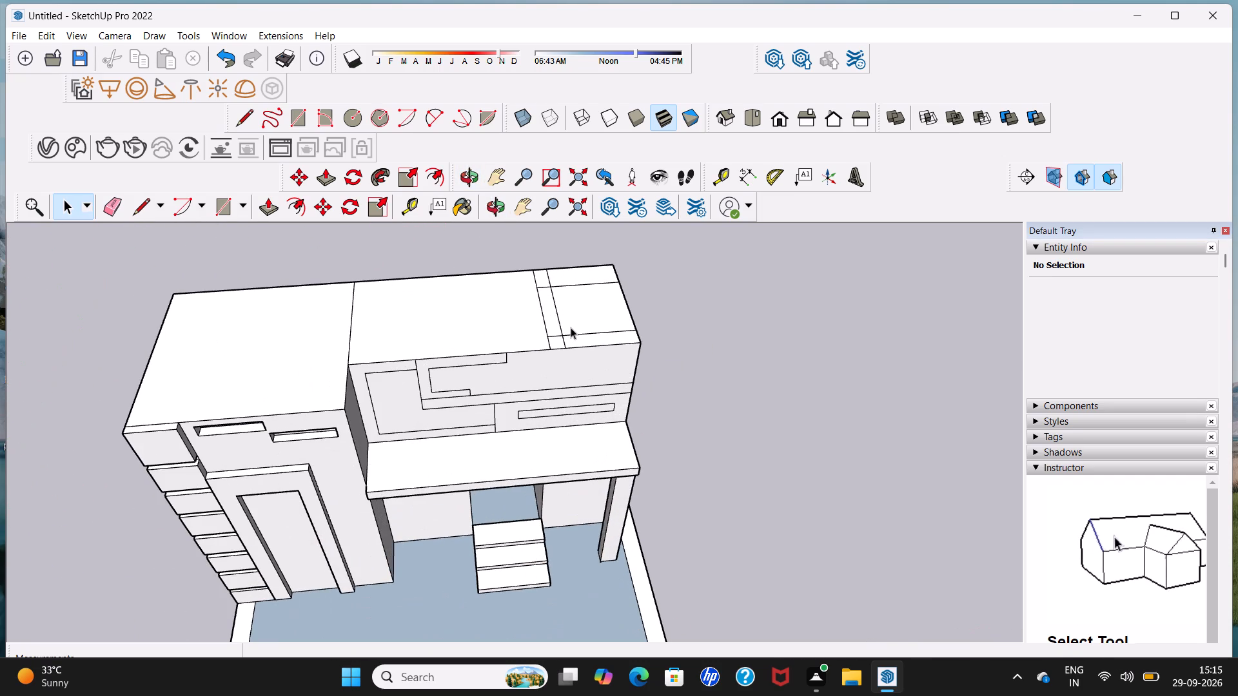
{"action": "middle_click_drag", "start_coordinate": [565, 329], "coordinate": [542, 367]}
{"action": "scroll", "coordinate": [542, 367], "scroll_direction": "up", "scroll_amount": 1}
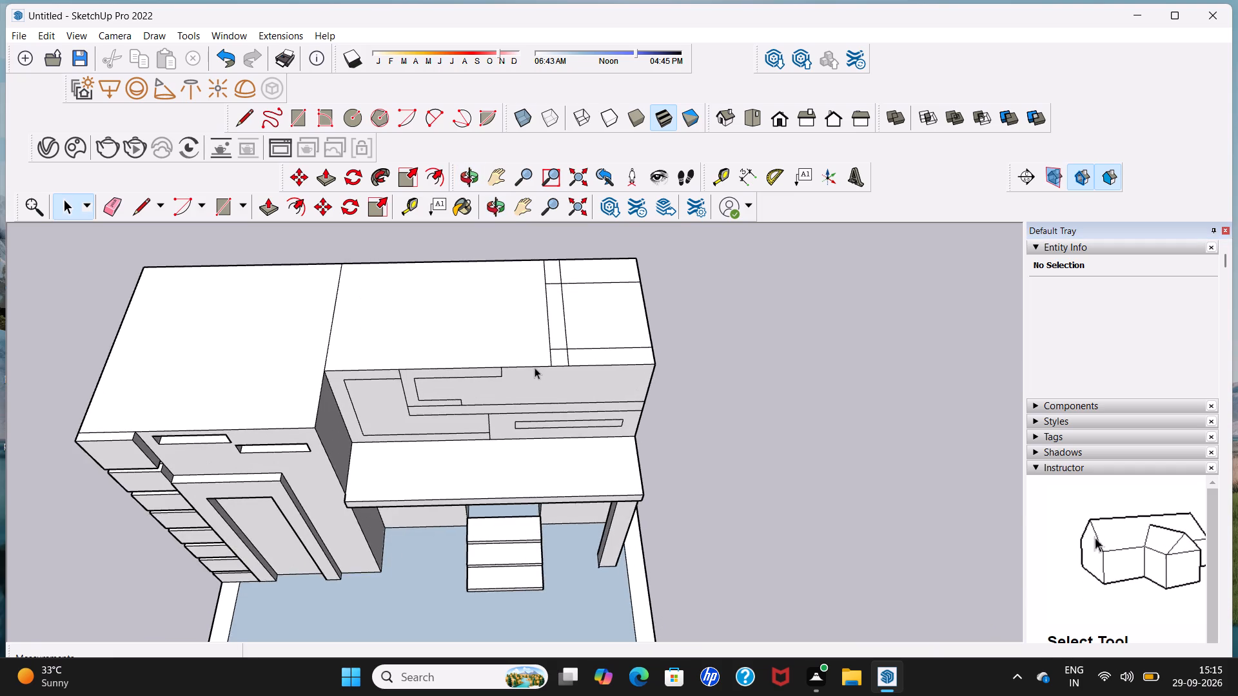
{"action": "scroll", "coordinate": [528, 366], "scroll_direction": "up", "scroll_amount": 5}
{"action": "scroll", "coordinate": [533, 362], "scroll_direction": "down", "scroll_amount": 6}
{"action": "middle_click_drag", "start_coordinate": [540, 359], "coordinate": [607, 318]}
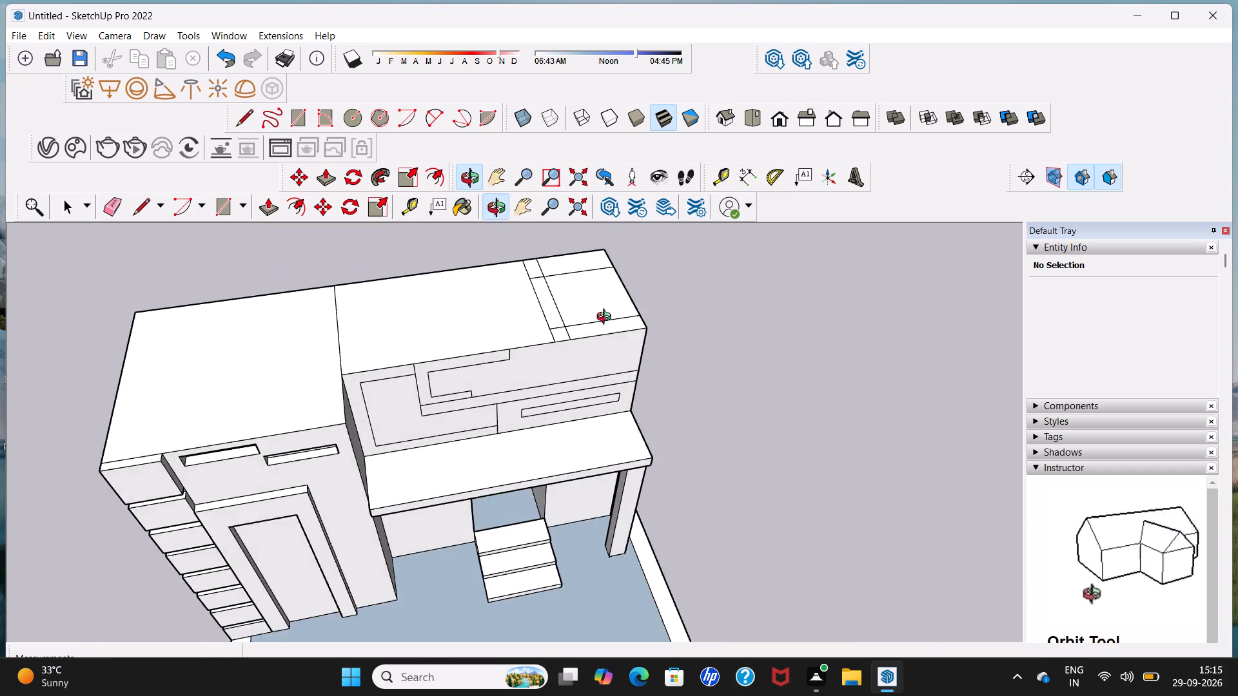
{"action": "middle_click_drag", "start_coordinate": [607, 318], "coordinate": [615, 314]}
{"action": "scroll", "coordinate": [595, 315], "scroll_direction": "up", "scroll_amount": 5}
{"action": "scroll", "coordinate": [595, 315], "scroll_direction": "down", "scroll_amount": 5}
{"action": "middle_click_drag", "start_coordinate": [594, 325], "coordinate": [509, 267]}
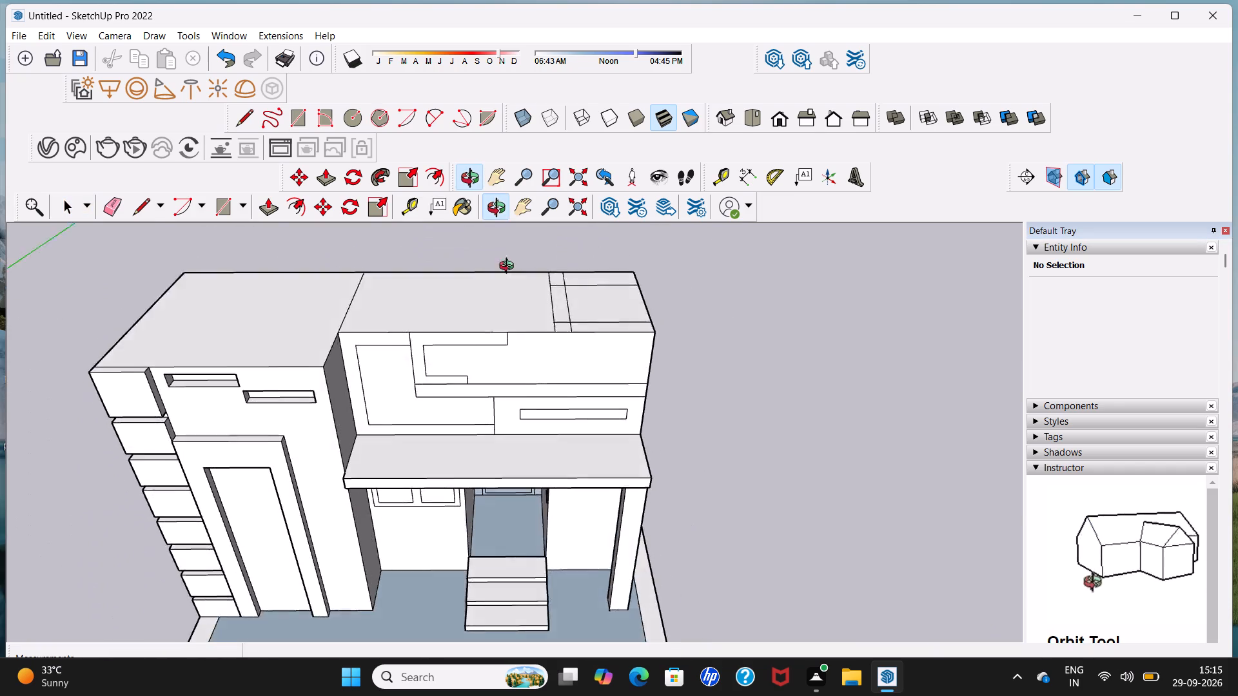
{"action": "middle_click_drag", "start_coordinate": [509, 267], "coordinate": [514, 223]}
{"action": "middle_click_drag", "start_coordinate": [487, 396], "coordinate": [537, 309]}
{"action": "scroll", "coordinate": [451, 413], "scroll_direction": "up", "scroll_amount": 3}
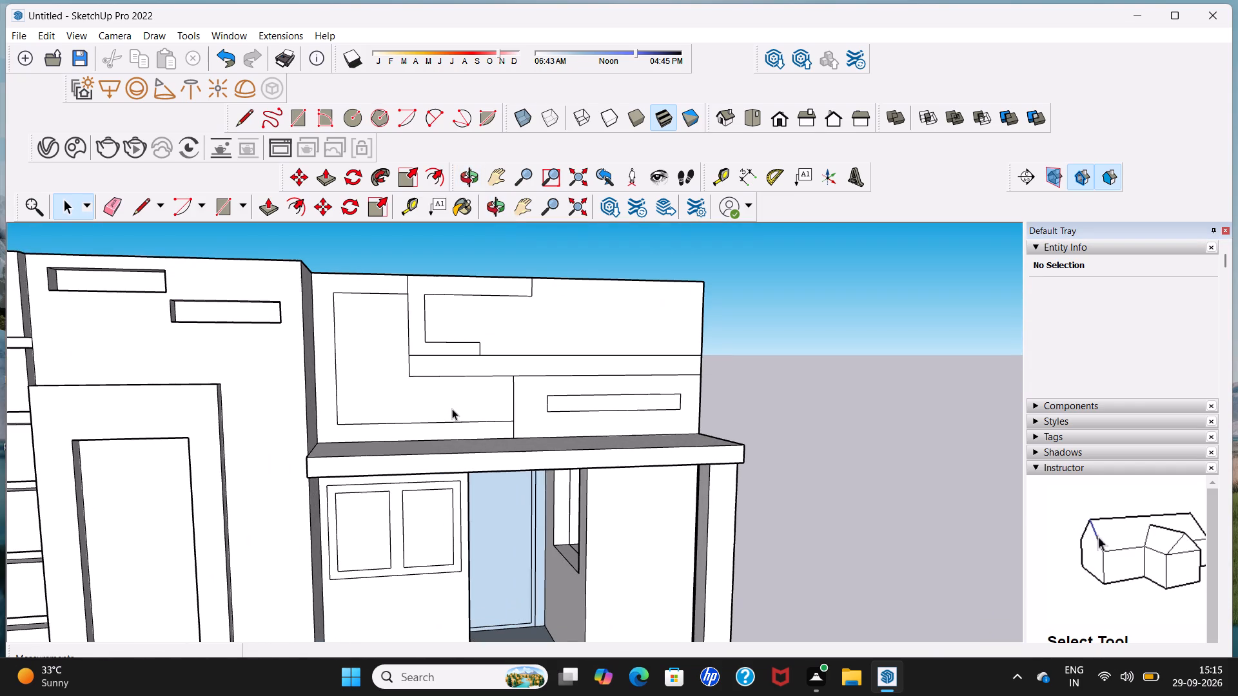
{"action": "scroll", "coordinate": [463, 395], "scroll_direction": "down", "scroll_amount": 5}
{"action": "scroll", "coordinate": [480, 376], "scroll_direction": "up", "scroll_amount": 3}
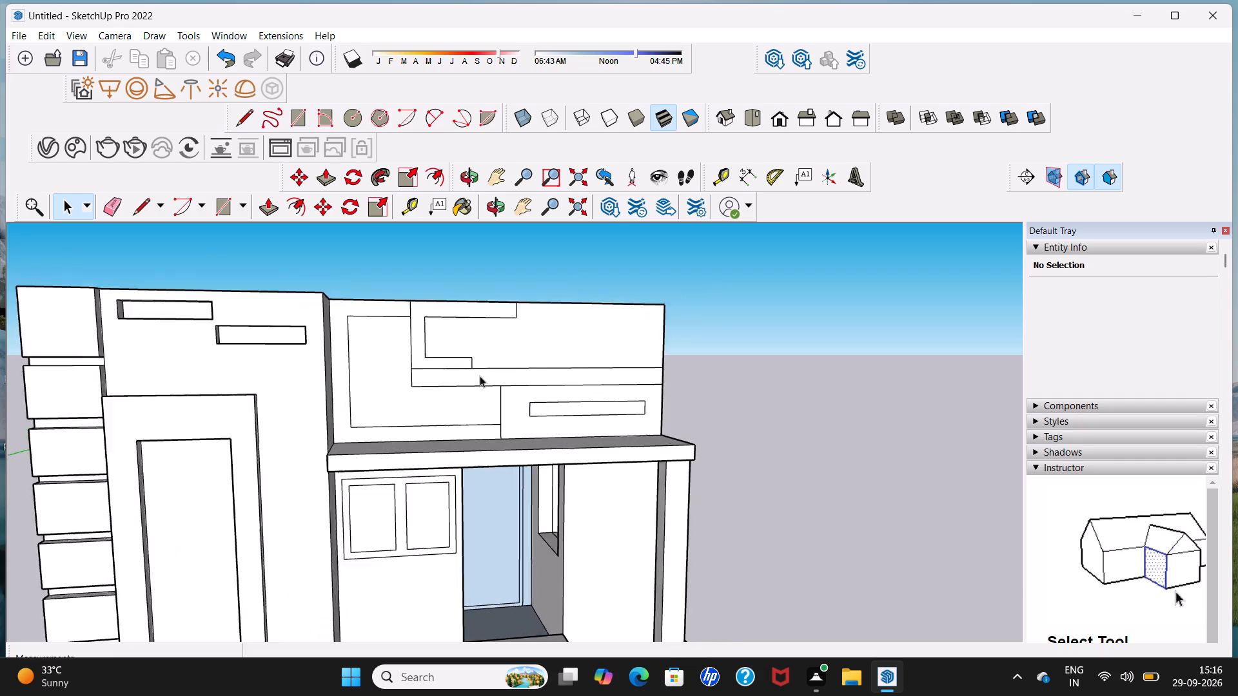
{"action": "scroll", "coordinate": [480, 376], "scroll_direction": "up", "scroll_amount": 2}
{"action": "scroll", "coordinate": [480, 374], "scroll_direction": "down", "scroll_amount": 7}
{"action": "middle_click_drag", "start_coordinate": [480, 374], "coordinate": [523, 353], "text": "shift"}
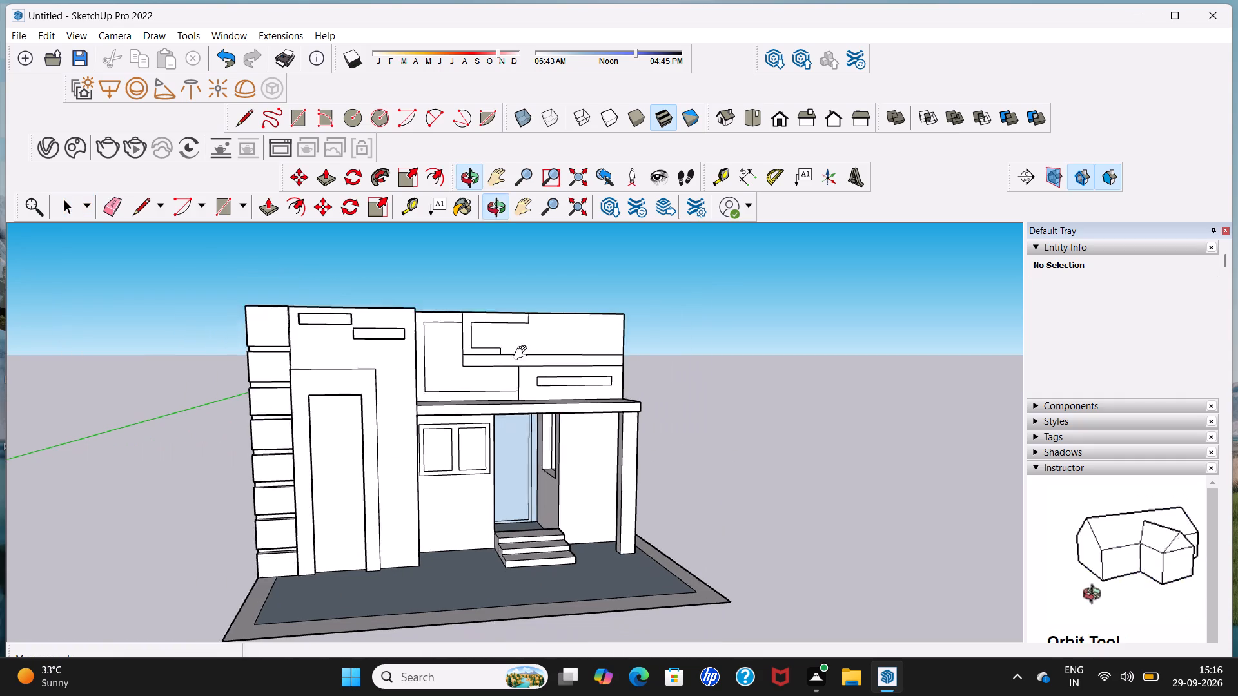
Draw a horizontal line about 7' long from the stepped pattern's upper corner to the upper front wall's outer edge.
{"action": "middle_click_drag", "start_coordinate": [523, 353], "coordinate": [565, 343], "text": "shift"}
{"action": "middle_click_drag", "start_coordinate": [563, 349], "coordinate": [444, 374]}
{"action": "scroll", "coordinate": [472, 343], "scroll_direction": "up", "scroll_amount": 5}
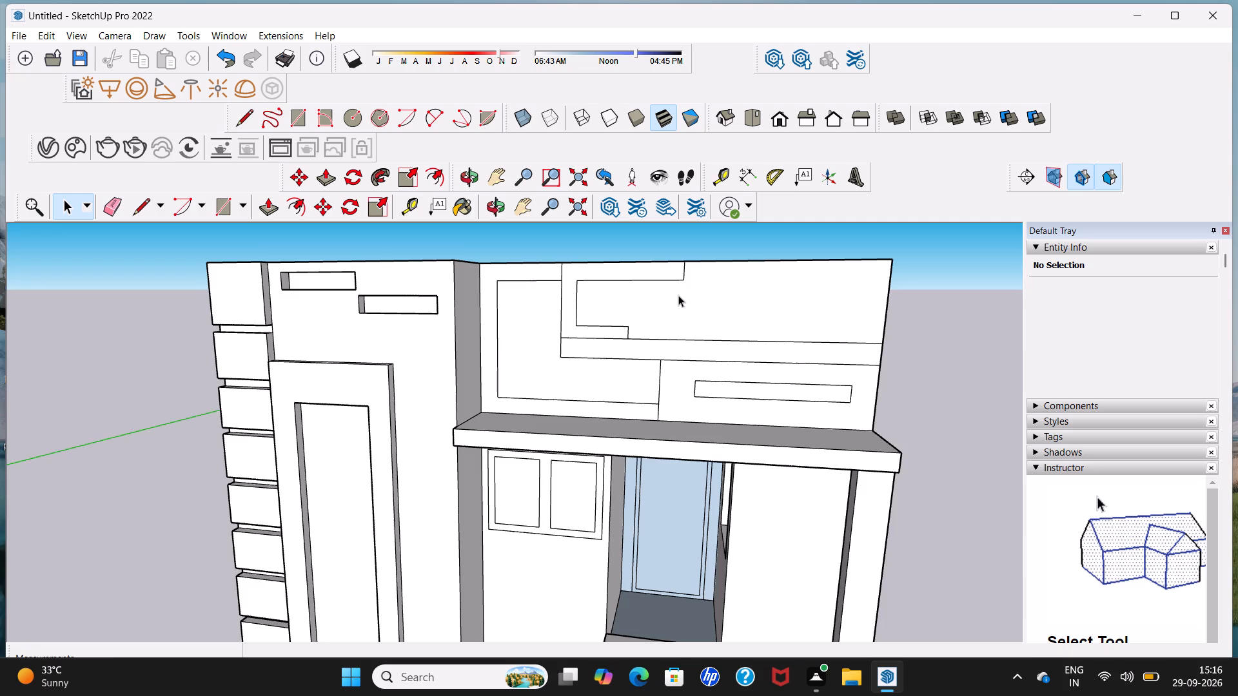
{"action": "scroll", "coordinate": [678, 295], "scroll_direction": "down", "scroll_amount": 5}
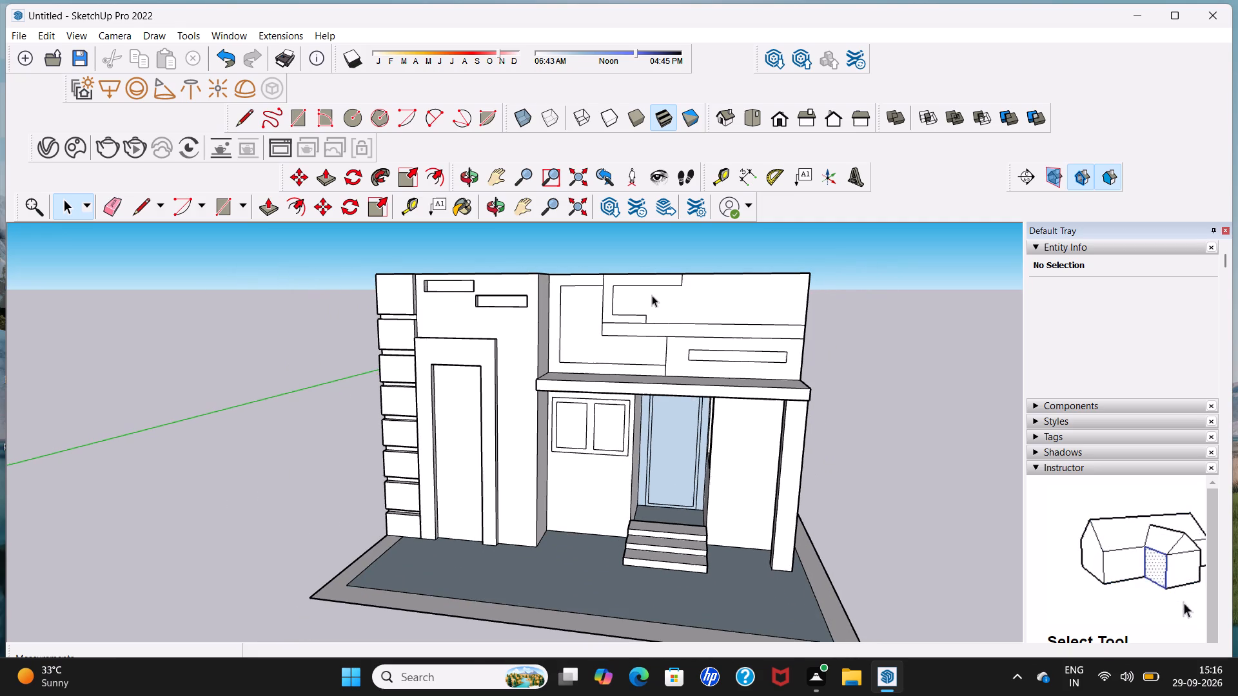
{"action": "scroll", "coordinate": [652, 295], "scroll_direction": "down", "scroll_amount": 3}
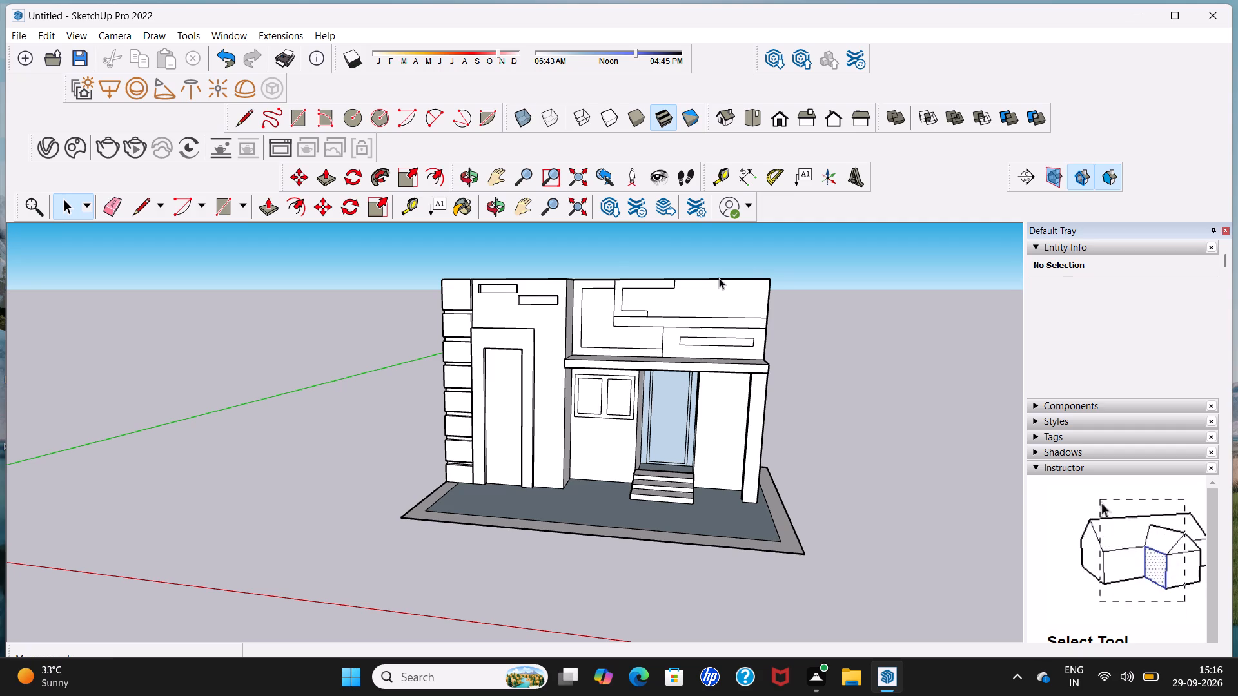
{"action": "left_click", "coordinate": [246, 116]}
{"action": "scroll", "coordinate": [748, 271], "scroll_direction": "up", "scroll_amount": 5}
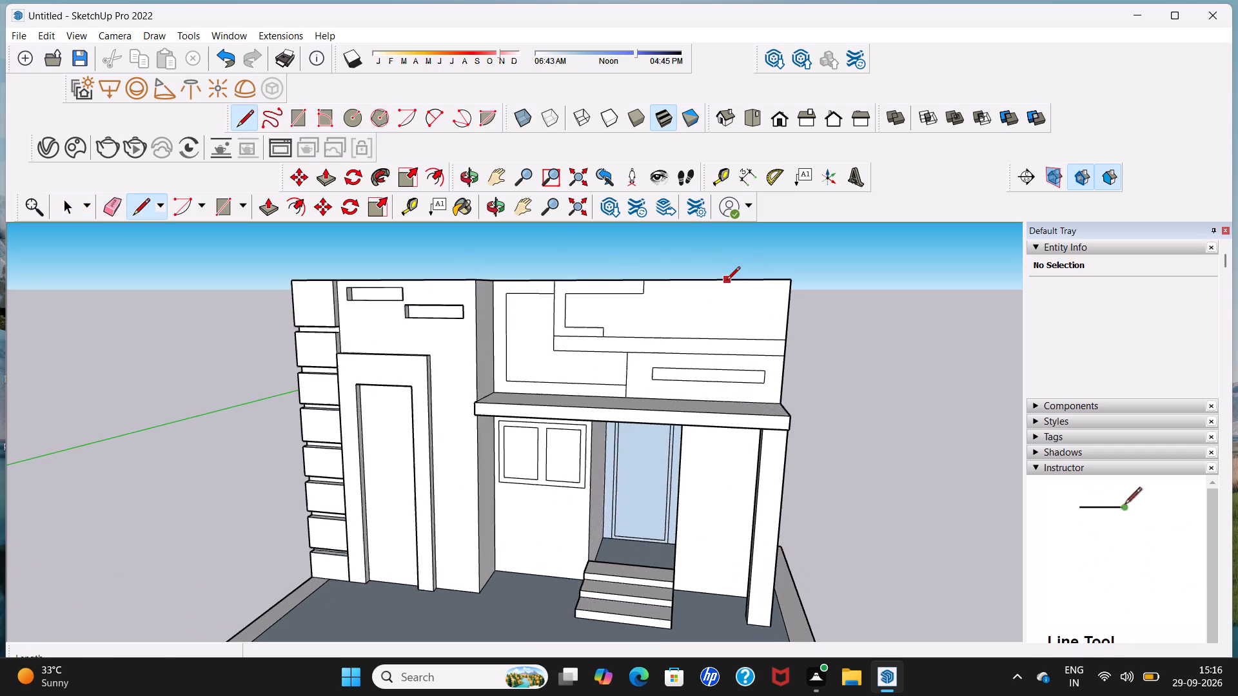
{"action": "scroll", "coordinate": [727, 281], "scroll_direction": "up", "scroll_amount": 5}
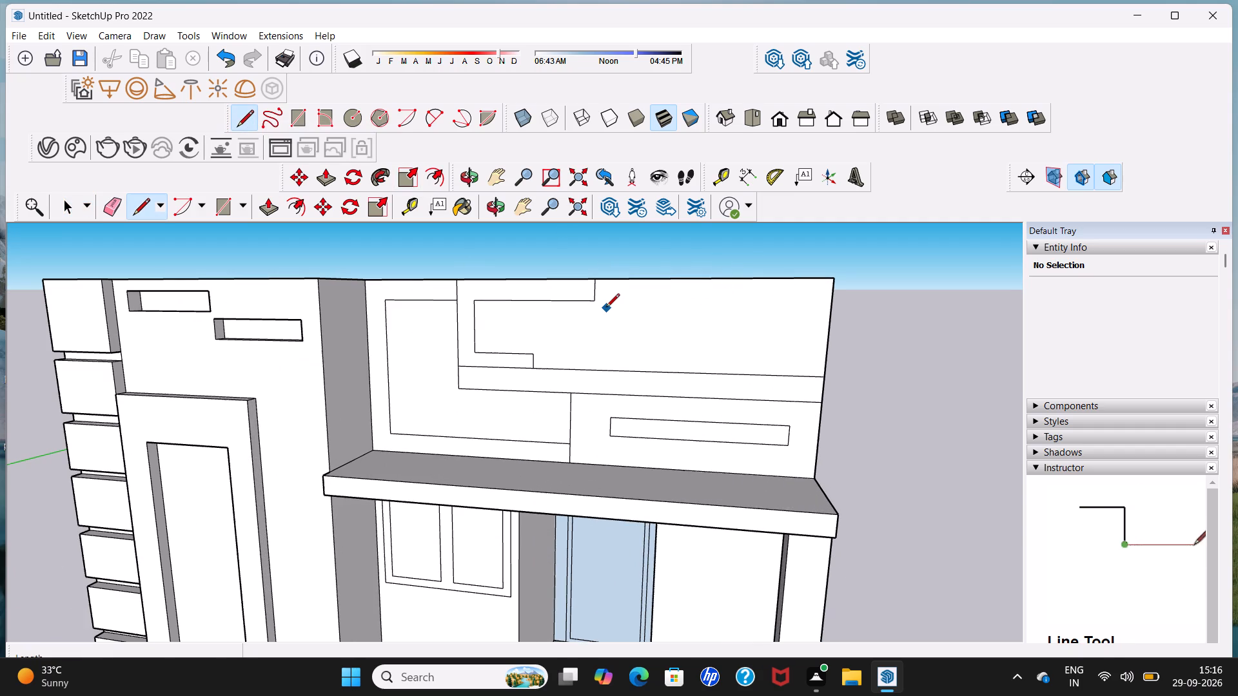
{"action": "left_click", "coordinate": [598, 301]}
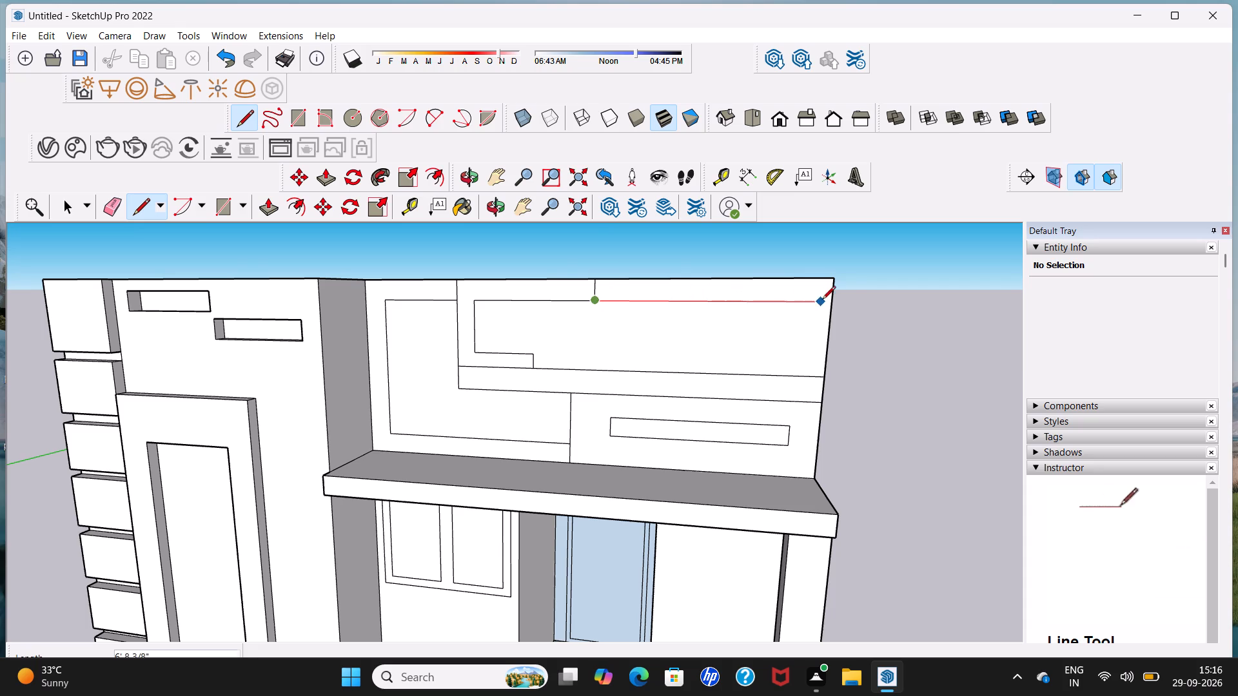
{"action": "left_click", "coordinate": [830, 300]}
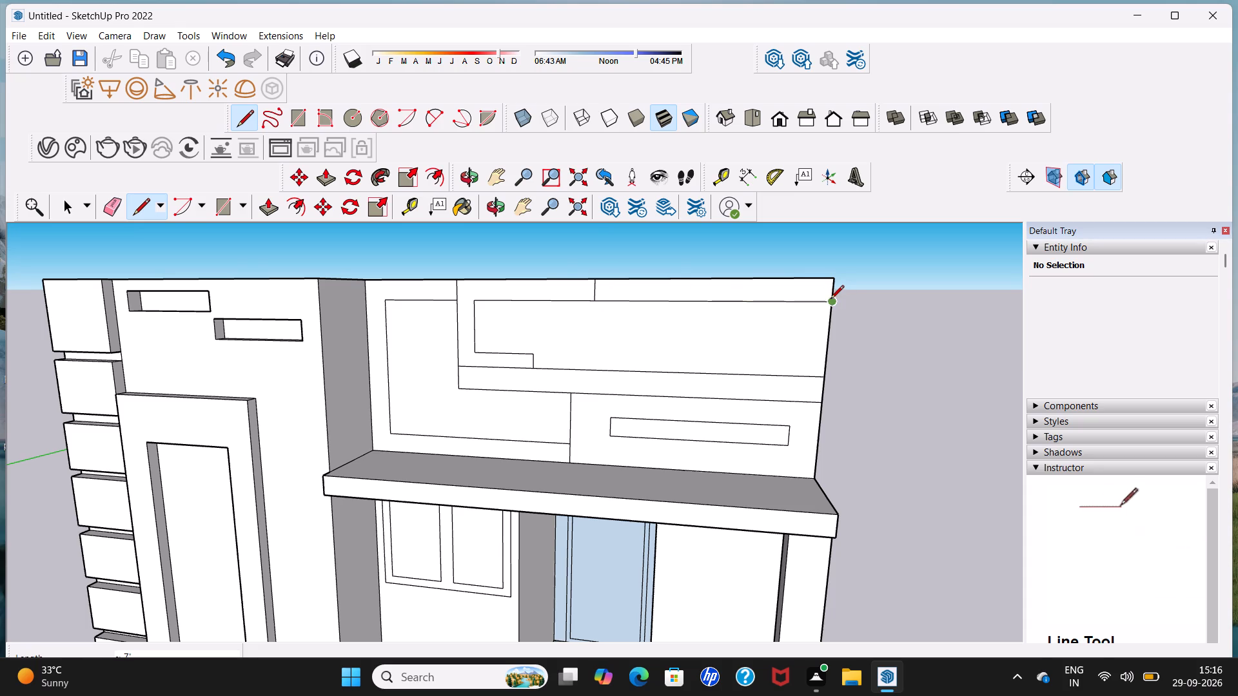
Delete the strip of front wall face above the new line.
{"action": "key", "text": "space"}
{"action": "left_click", "coordinate": [811, 284]}
{"action": "key", "text": "Delete"}
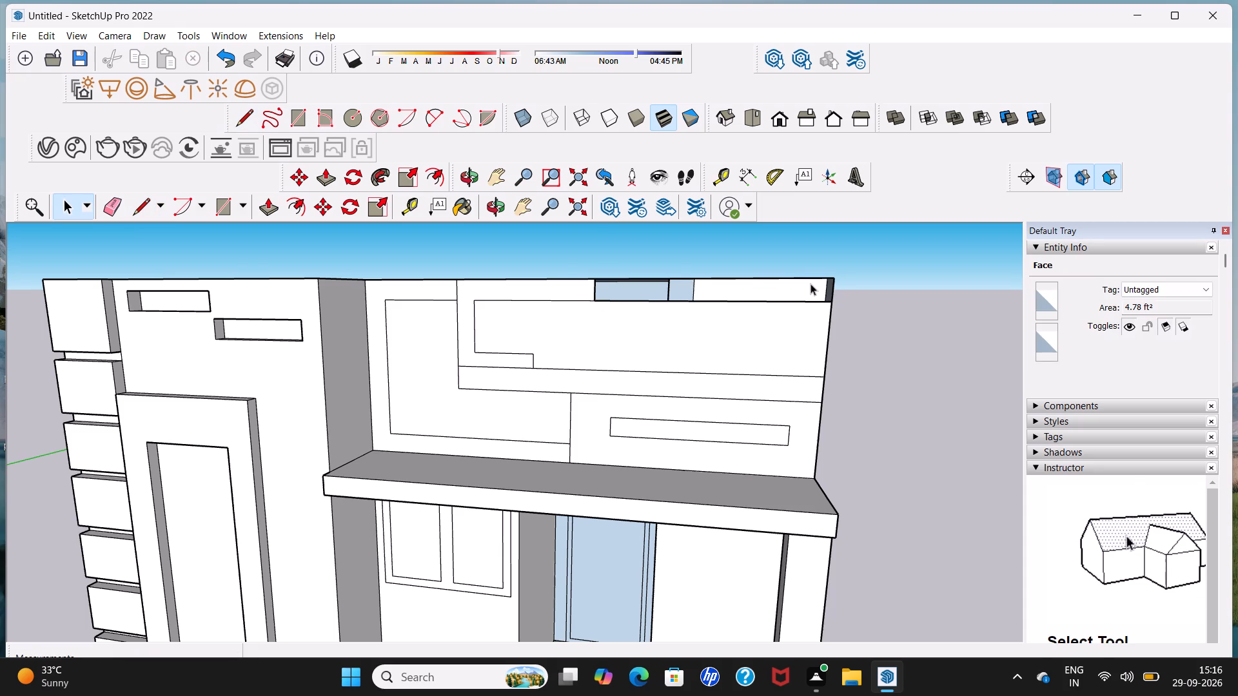
Delete the narrow front roof strip and the large roof face beside the tall block, including their leftover front edges.
{"action": "middle_click_drag", "start_coordinate": [748, 280], "coordinate": [703, 385]}
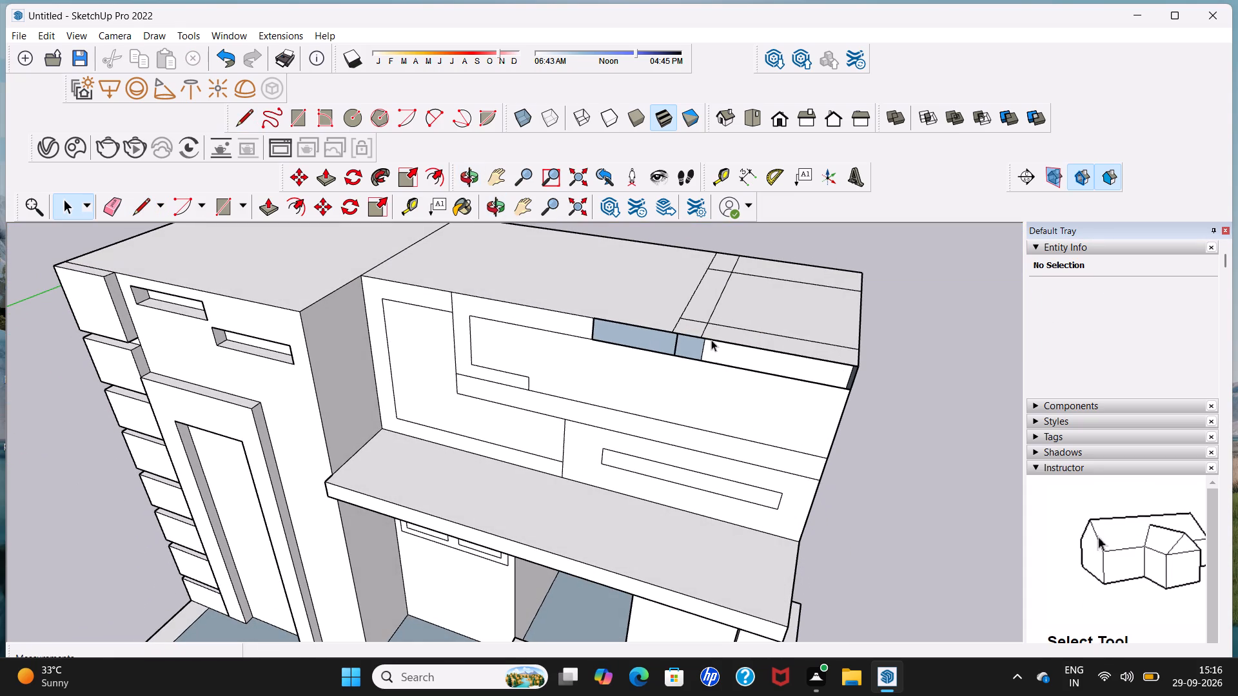
{"action": "left_click", "coordinate": [718, 330]}
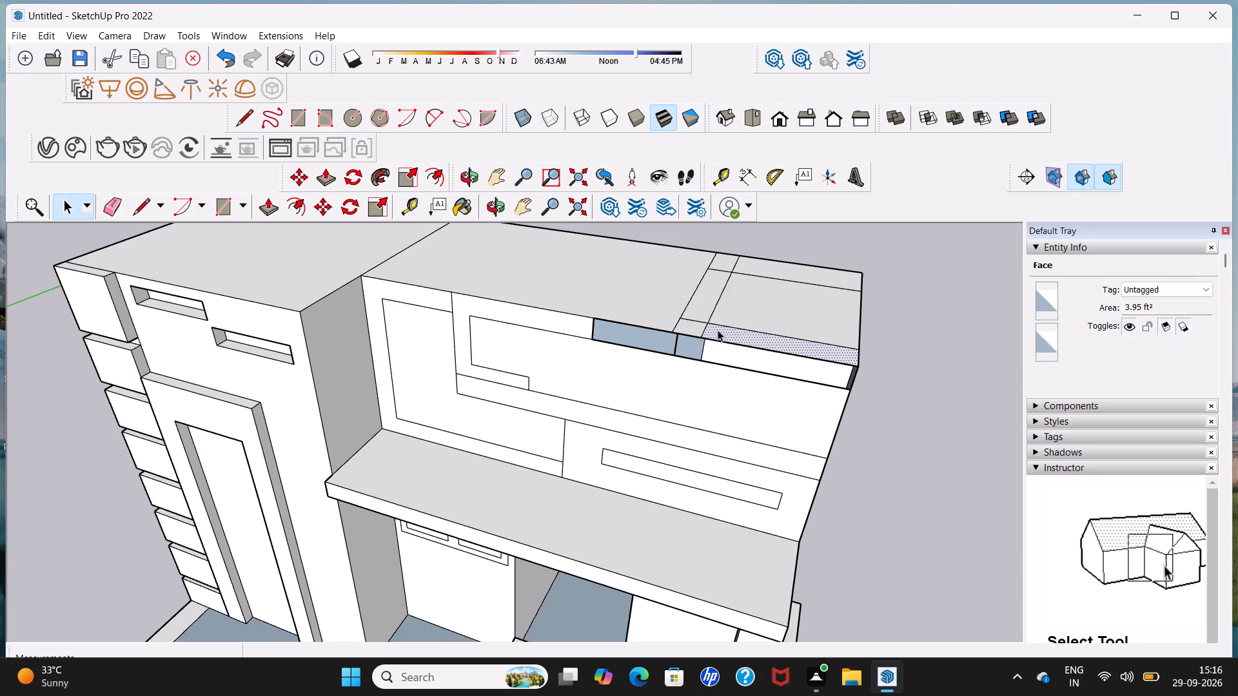
{"action": "key", "text": "Delete"}
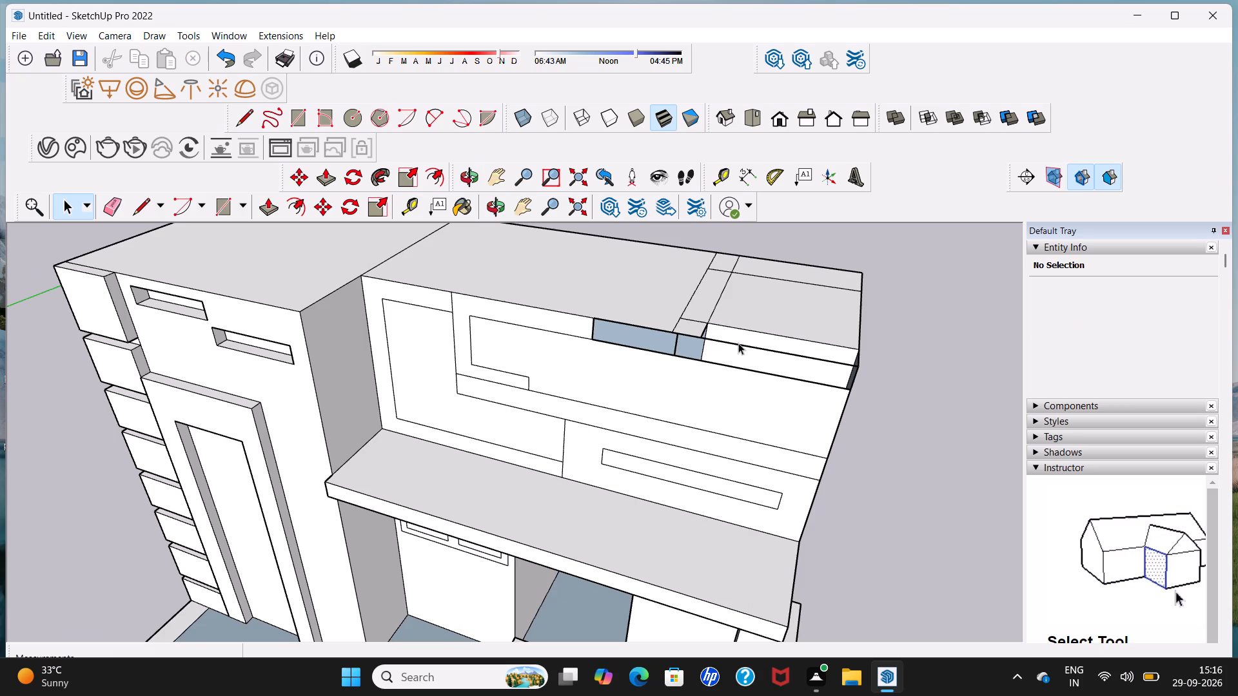
{"action": "left_click", "coordinate": [738, 343]}
{"action": "key", "text": "Delete"}
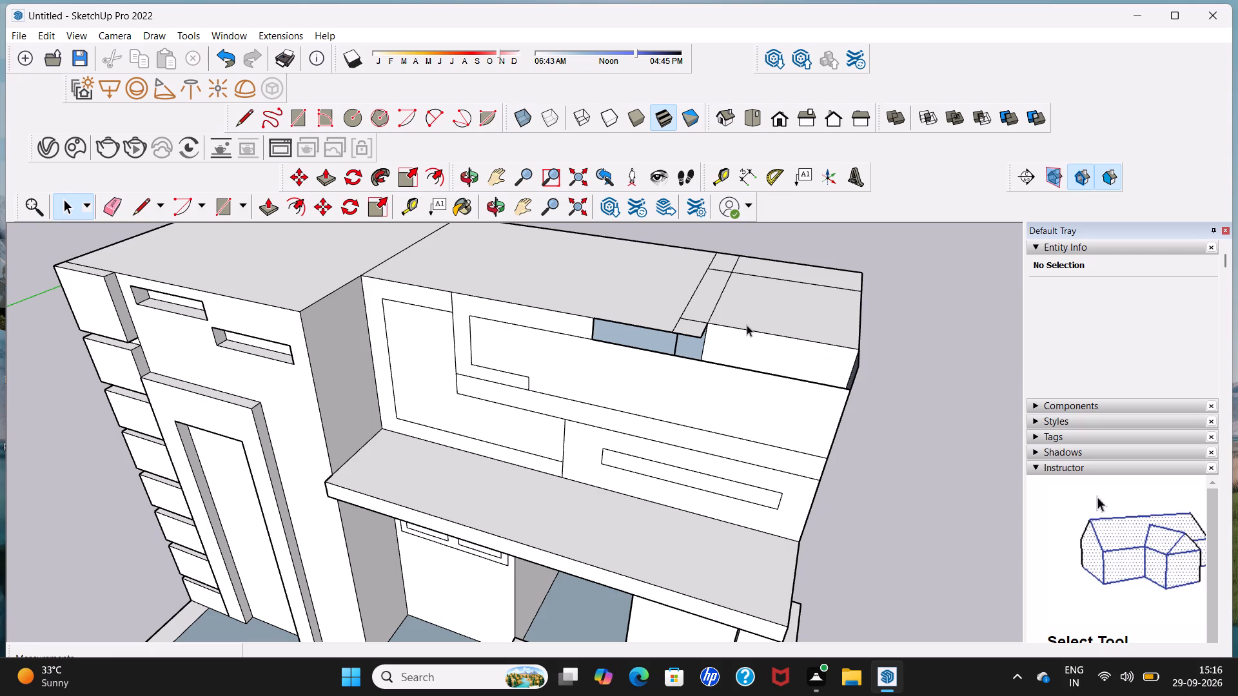
{"action": "left_click", "coordinate": [630, 311]}
{"action": "key", "text": "Delete"}
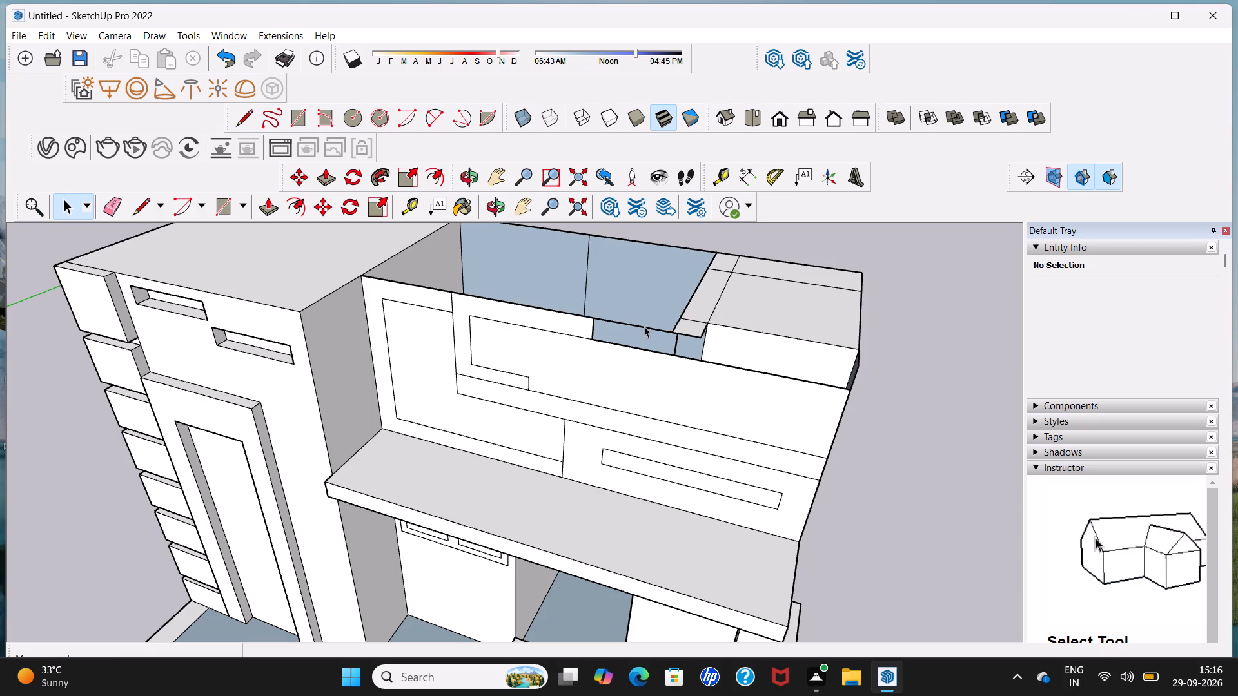
{"action": "left_click", "coordinate": [644, 326]}
{"action": "key", "text": "Delete"}
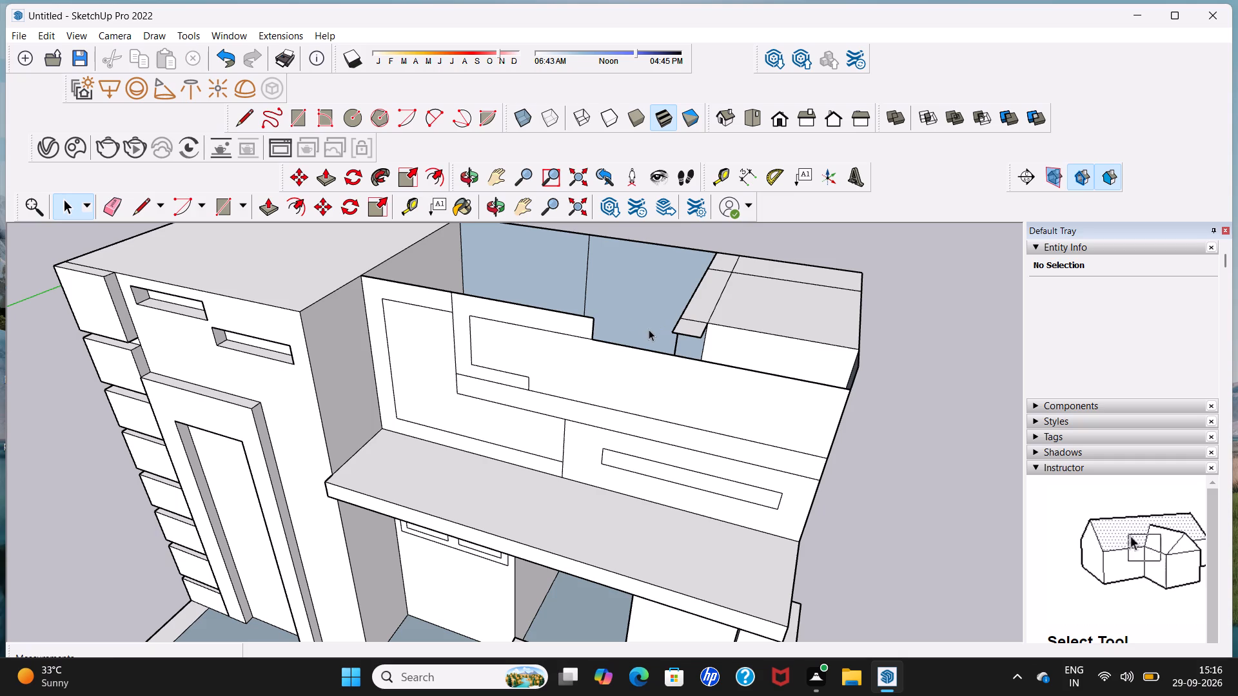
Delete the rectangular roof face at the canopy-side end of the upper storey and the narrow rear roof strip beside it.
{"action": "middle_click_drag", "start_coordinate": [674, 340], "coordinate": [801, 309]}
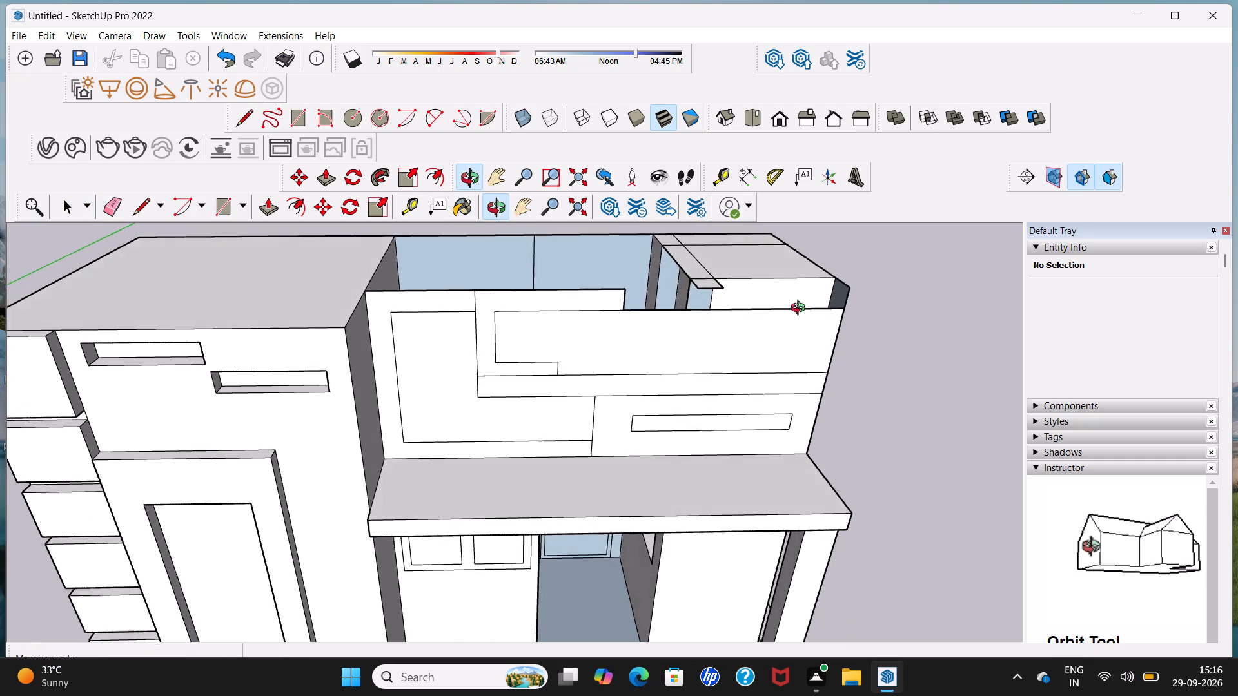
{"action": "middle_click_drag", "start_coordinate": [801, 309], "coordinate": [902, 262]}
{"action": "middle_click_drag", "start_coordinate": [623, 392], "coordinate": [164, 534]}
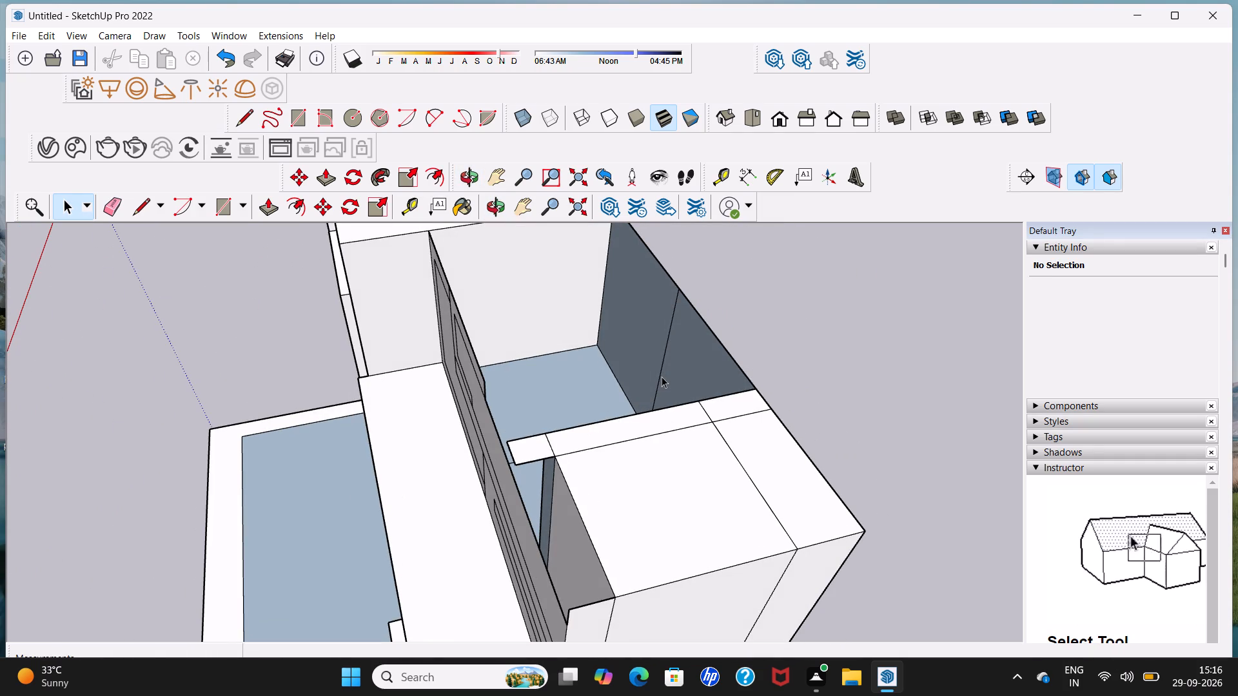
{"action": "scroll", "coordinate": [662, 388], "scroll_direction": "down", "scroll_amount": 4}
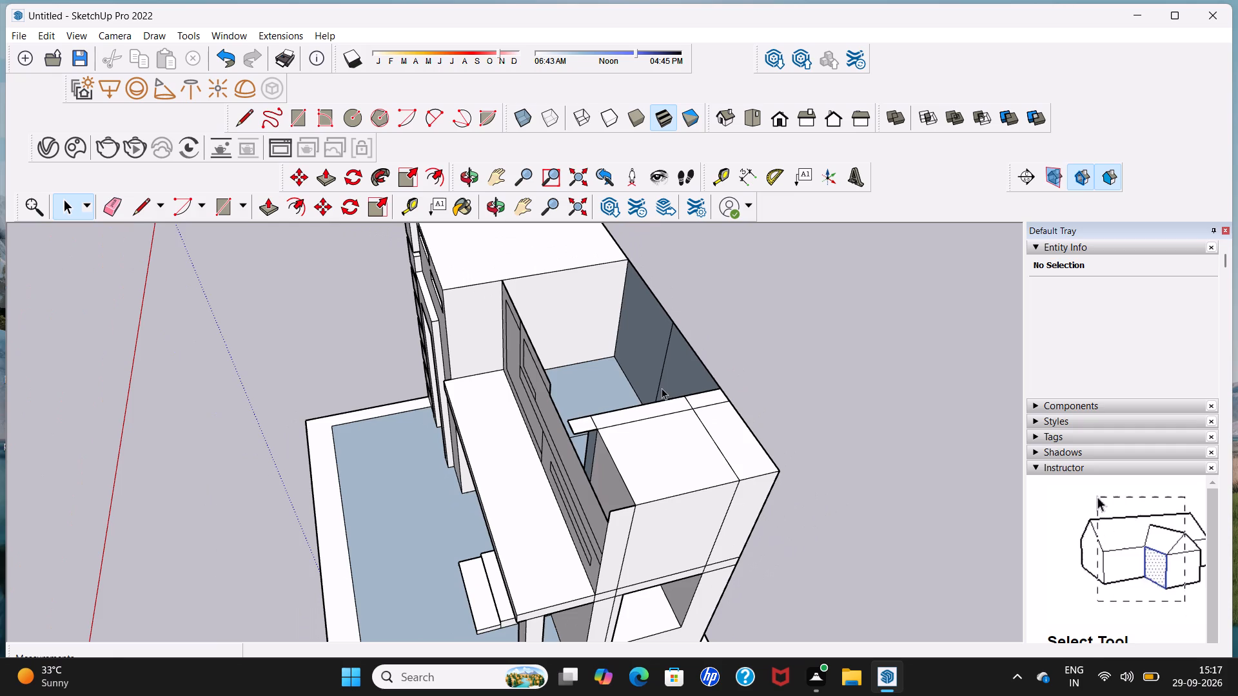
{"action": "middle_click_drag", "start_coordinate": [660, 395], "coordinate": [615, 355]}
{"action": "scroll", "coordinate": [589, 416], "scroll_direction": "up", "scroll_amount": 2}
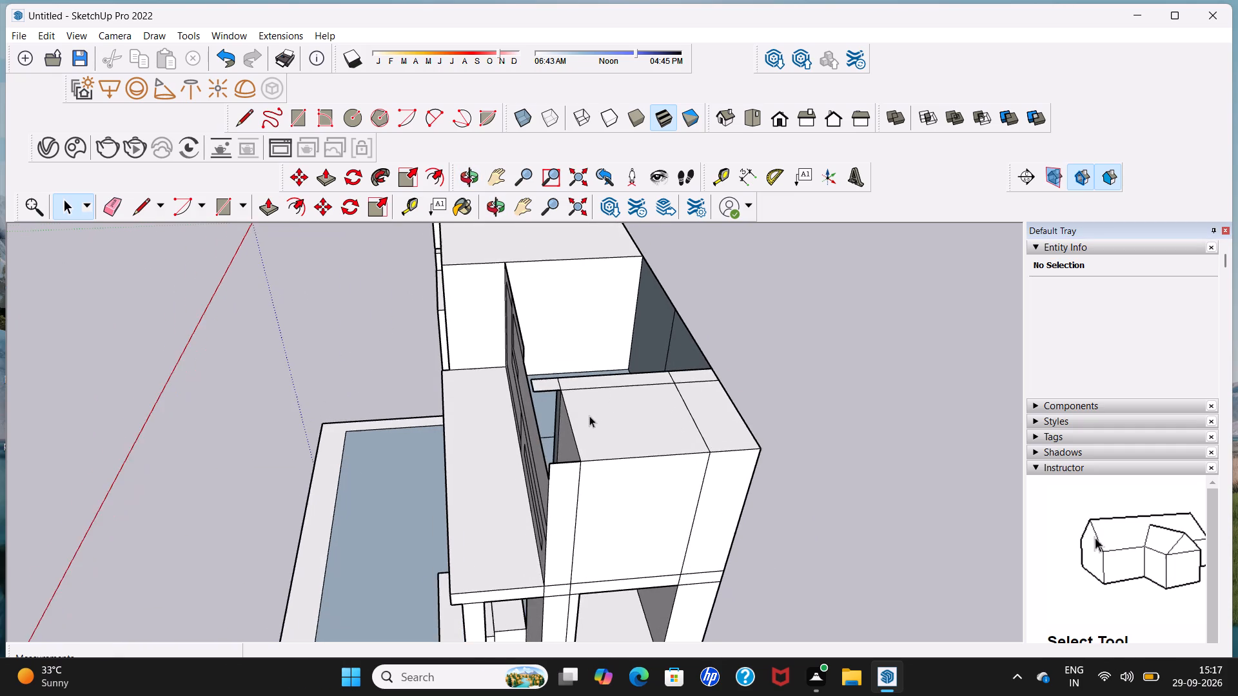
{"action": "middle_click_drag", "start_coordinate": [576, 424], "coordinate": [760, 371]}
{"action": "middle_click_drag", "start_coordinate": [722, 395], "coordinate": [734, 394]}
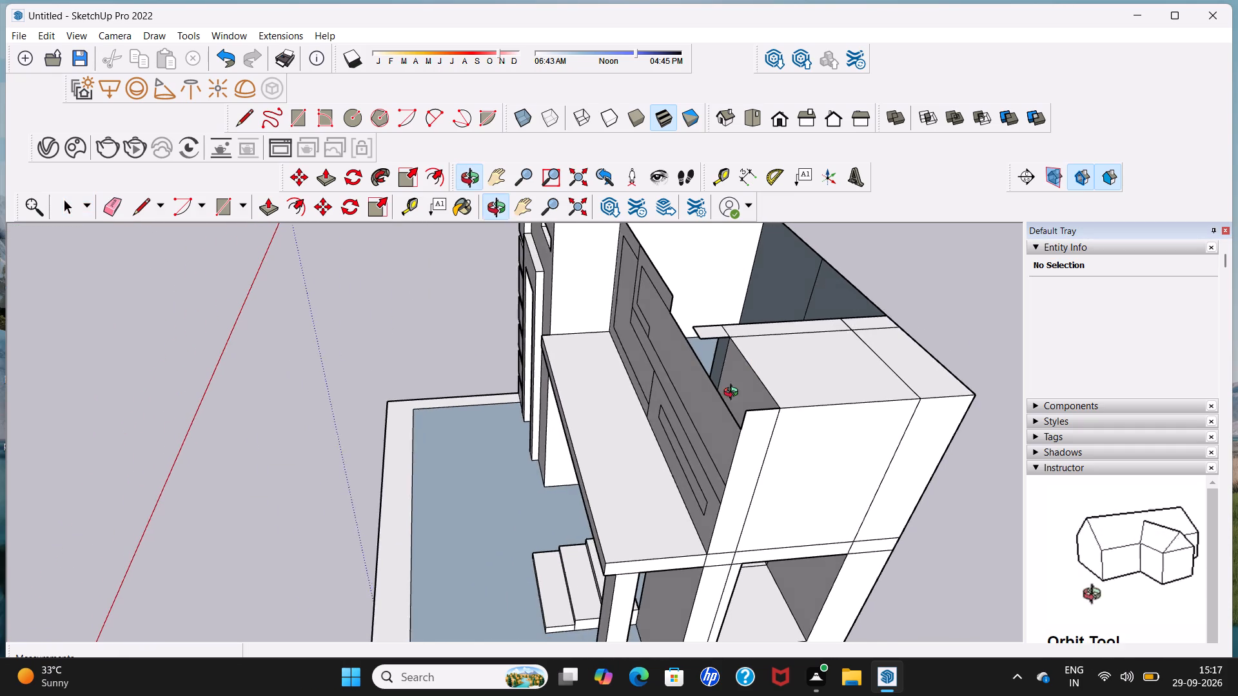
{"action": "middle_click_drag", "start_coordinate": [734, 394], "coordinate": [805, 382]}
{"action": "scroll", "coordinate": [806, 354], "scroll_direction": "up", "scroll_amount": 2}
{"action": "left_click", "coordinate": [804, 315]}
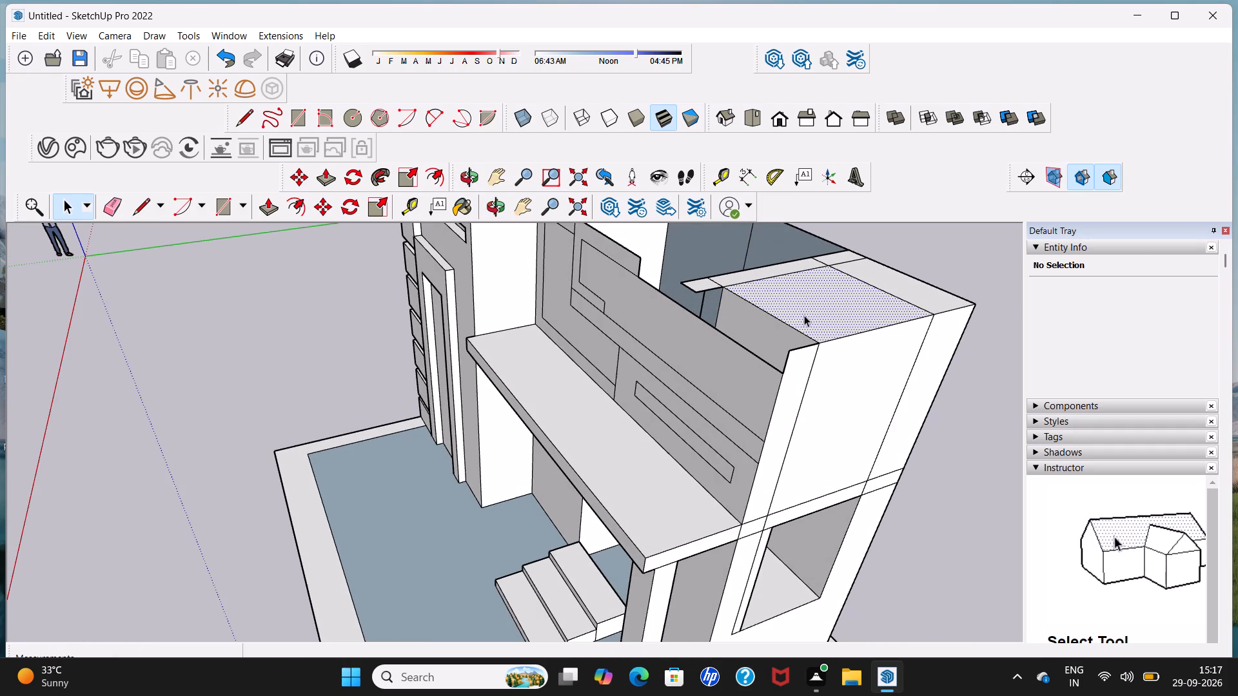
{"action": "key", "text": "Delete"}
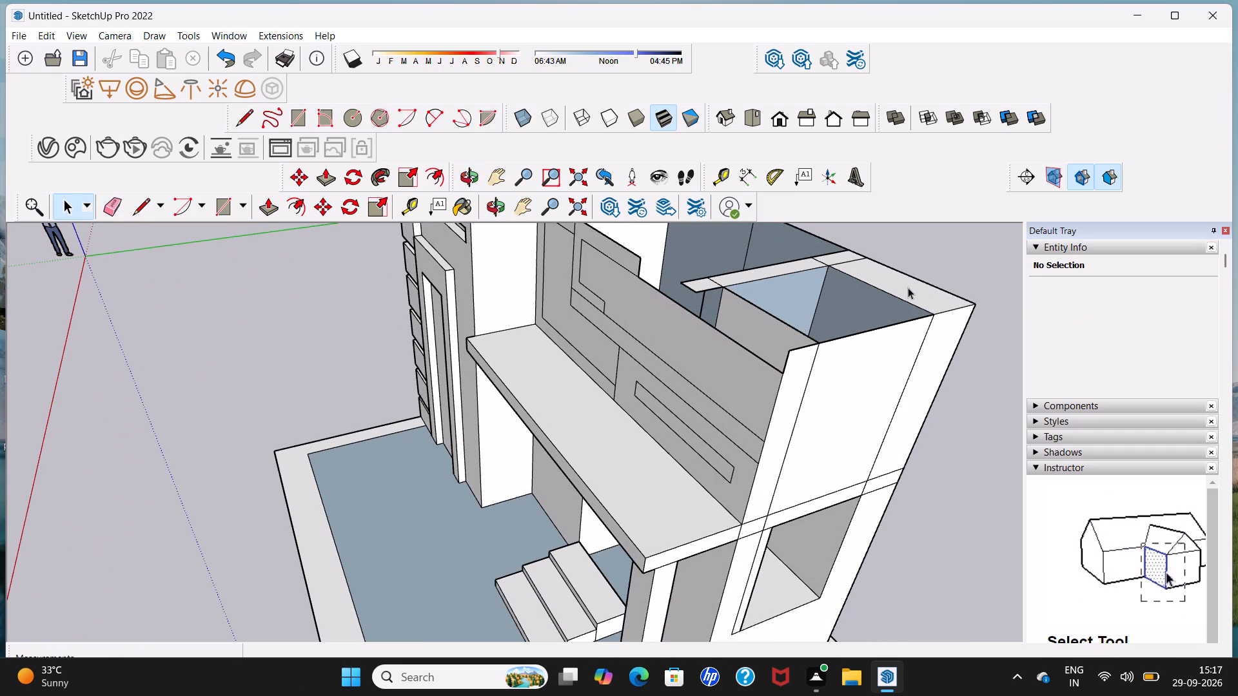
{"action": "left_click", "coordinate": [908, 287]}
{"action": "key", "text": "Delete"}
Delete the cross partition's side face and the three roof strip faces capping it inside the upper storey.
{"action": "middle_click_drag", "start_coordinate": [816, 301], "coordinate": [800, 354]}
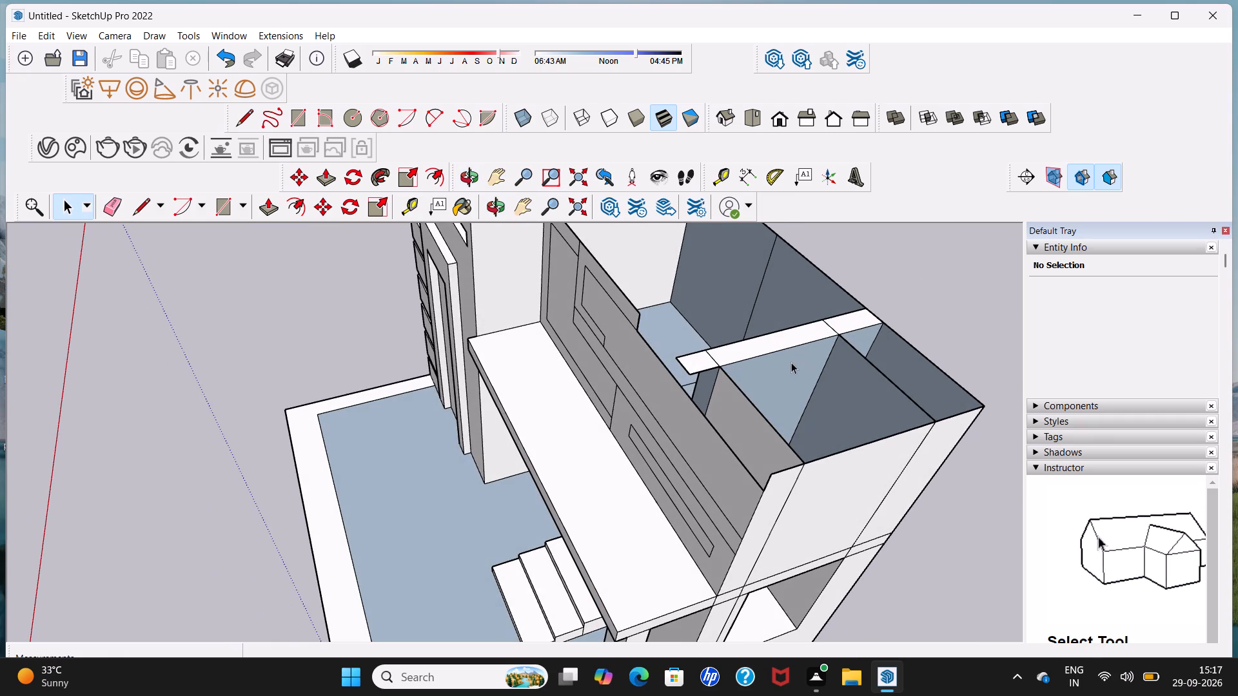
{"action": "middle_click_drag", "start_coordinate": [790, 362], "coordinate": [658, 382]}
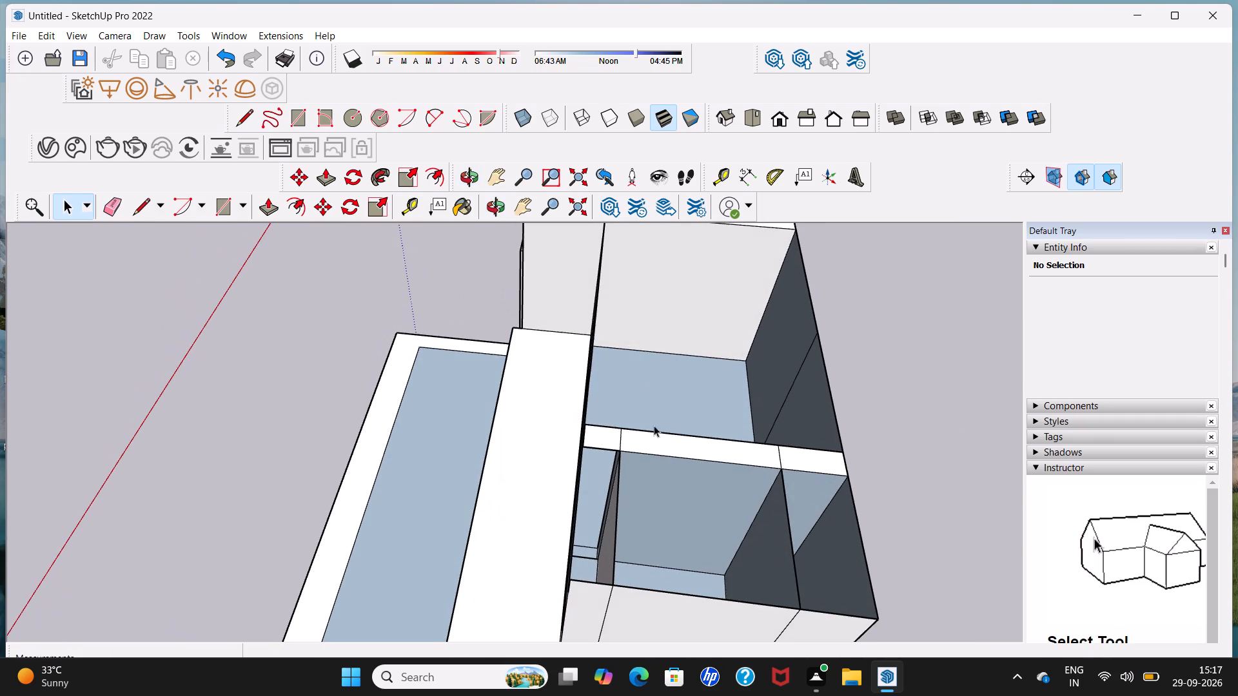
{"action": "left_click", "coordinate": [645, 471]}
{"action": "key", "text": "Delete"}
{"action": "left_click", "coordinate": [683, 443]}
{"action": "key", "text": "Delete"}
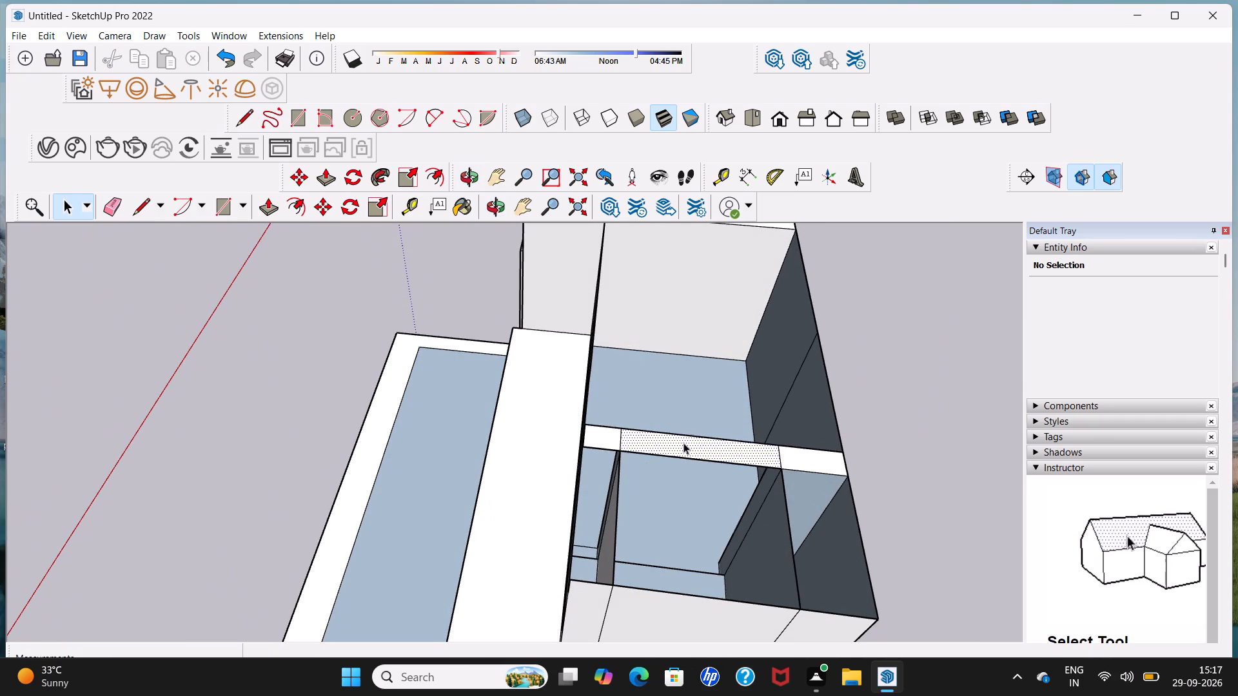
{"action": "key", "text": "Delete"}
{"action": "left_click", "coordinate": [796, 454]}
{"action": "key", "text": "Delete"}
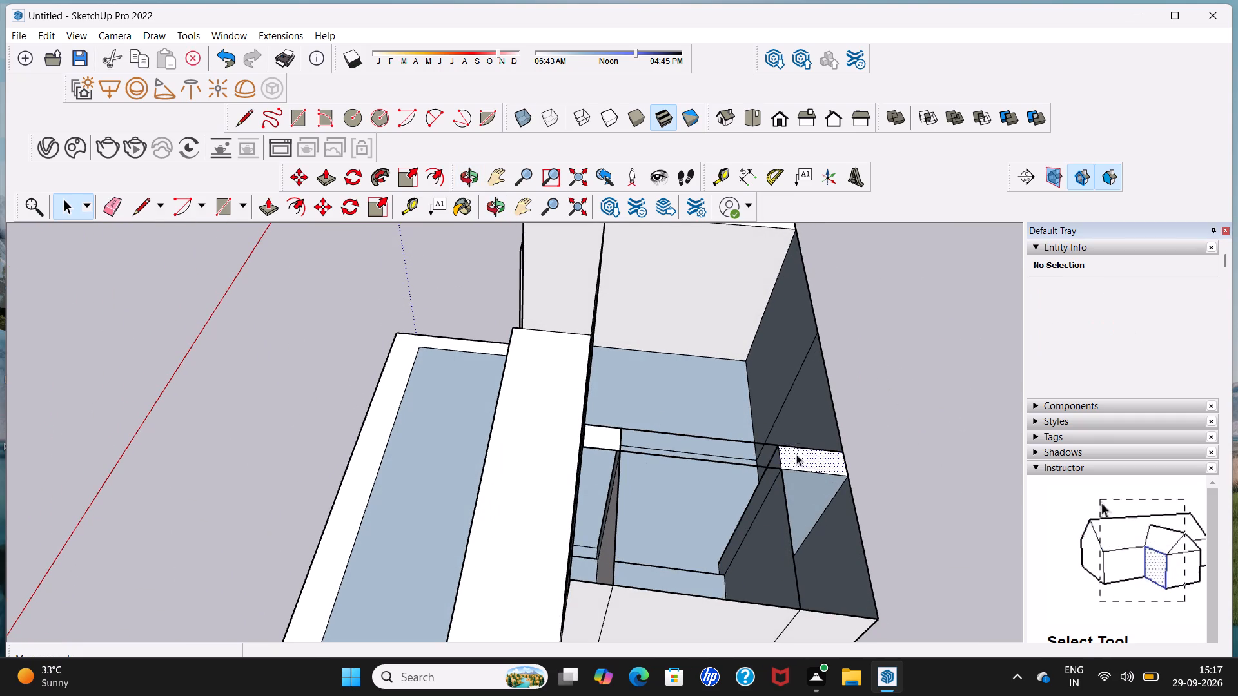
{"action": "left_click", "coordinate": [590, 438]}
{"action": "key", "text": "Delete"}
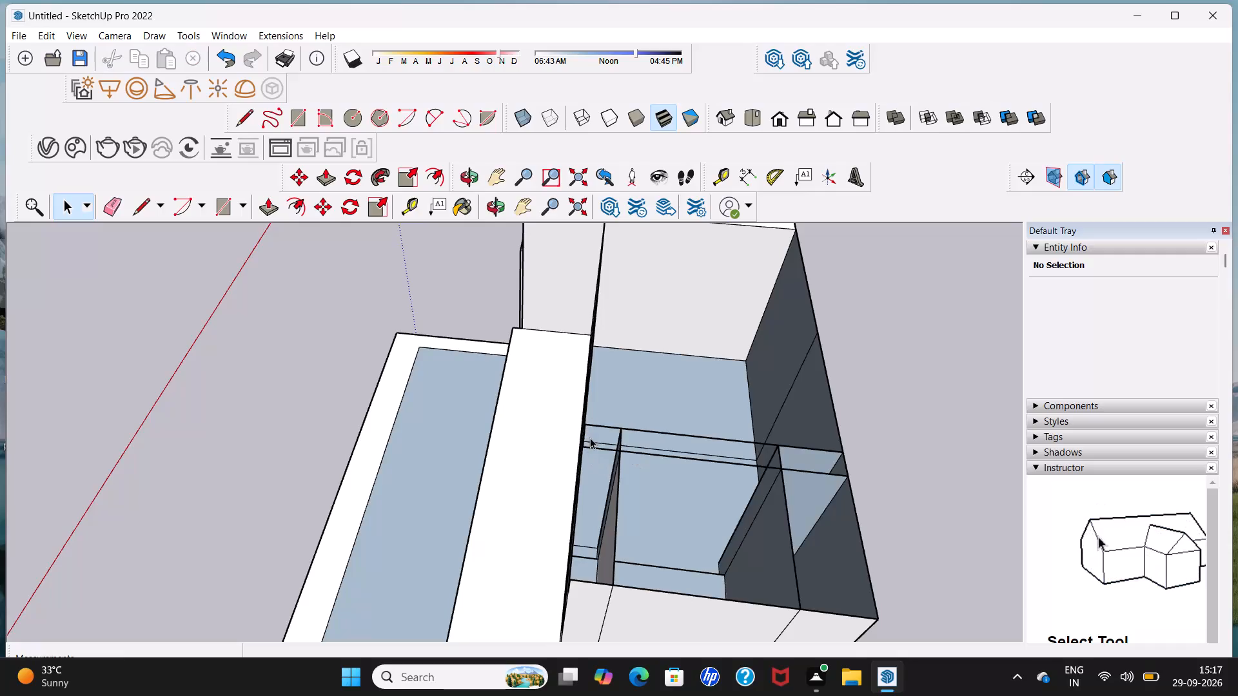
Delete the leftover edges of the removed cross partition across the middle and at its front end.
{"action": "left_click", "coordinate": [624, 450]}
{"action": "key", "text": "Delete"}
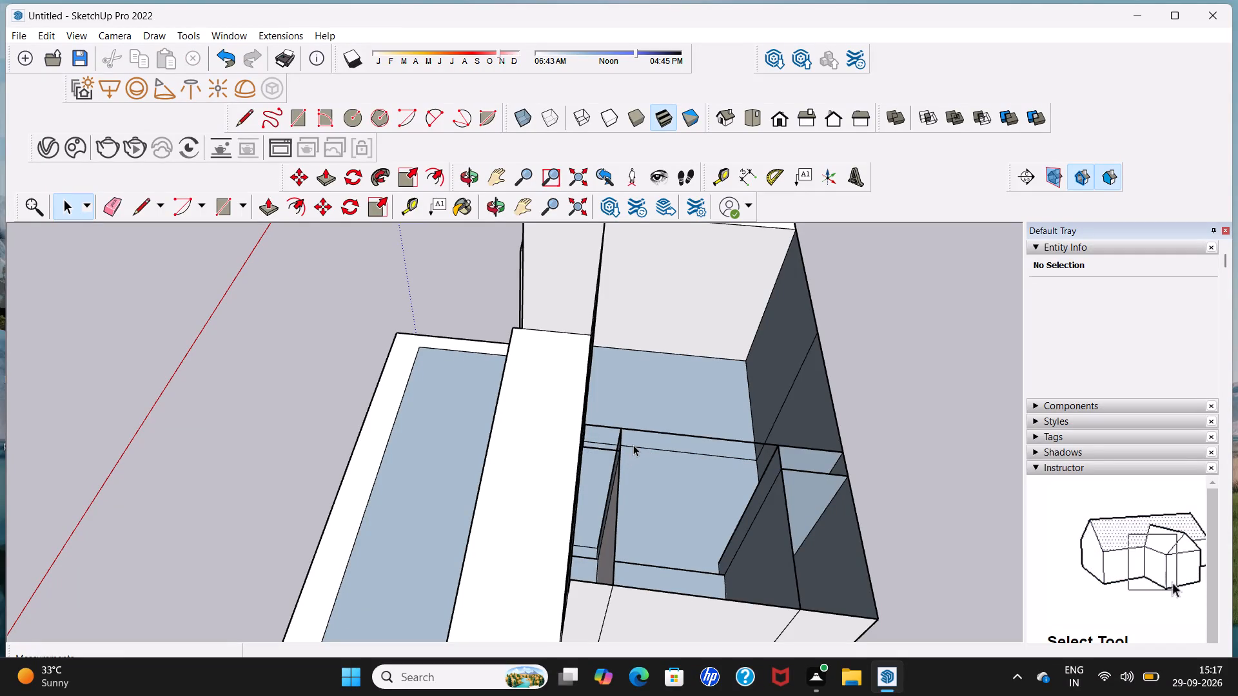
{"action": "left_click", "coordinate": [634, 446]}
{"action": "key", "text": "Delete"}
{"action": "key", "text": "Delete"}
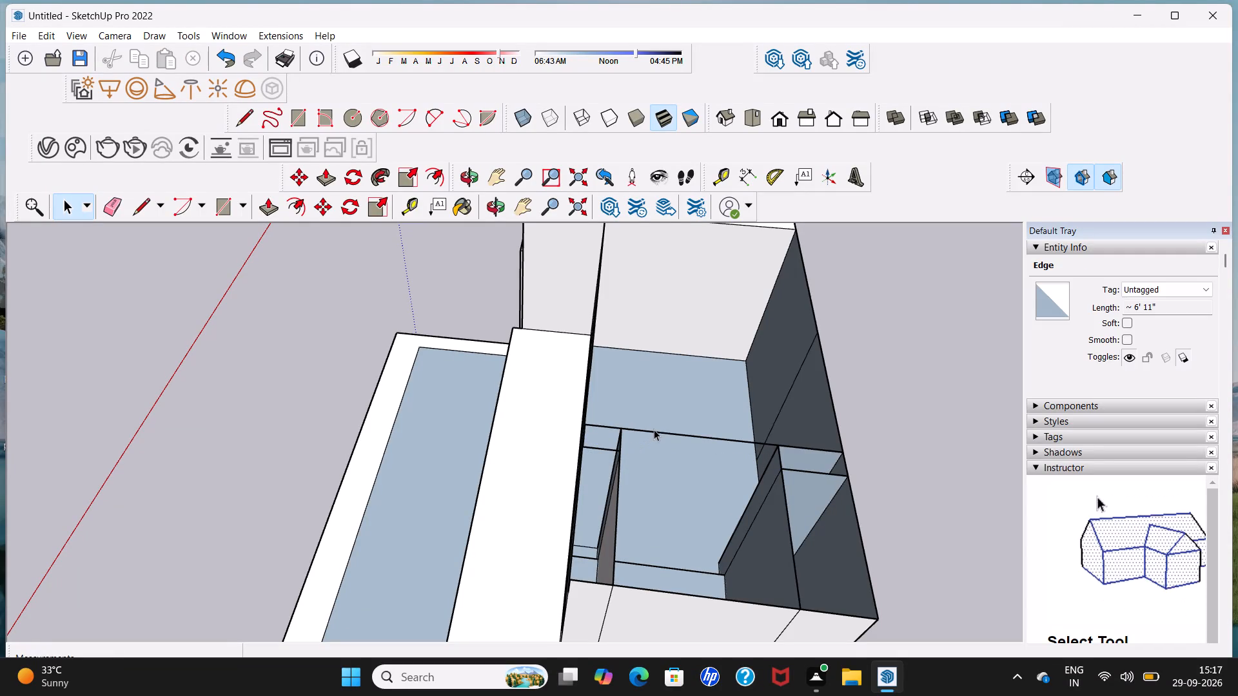
{"action": "left_click", "coordinate": [655, 432]}
{"action": "key", "text": "Delete"}
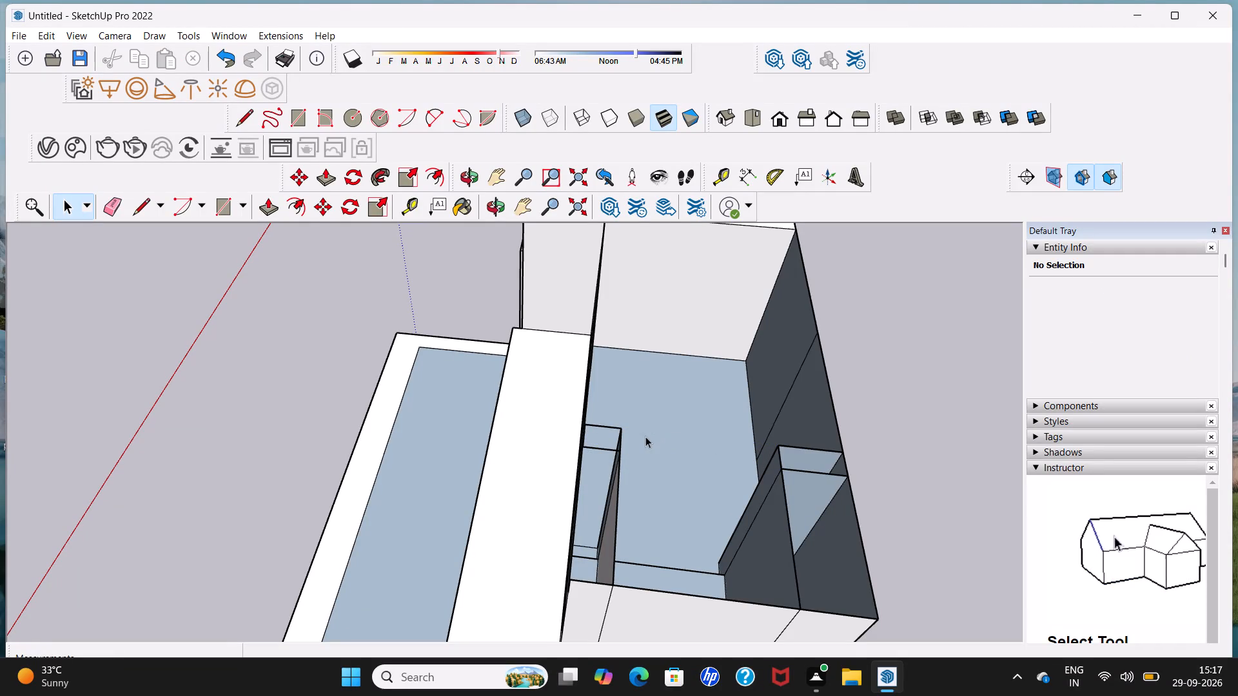
{"action": "left_click", "coordinate": [617, 450]}
{"action": "key", "text": "Delete"}
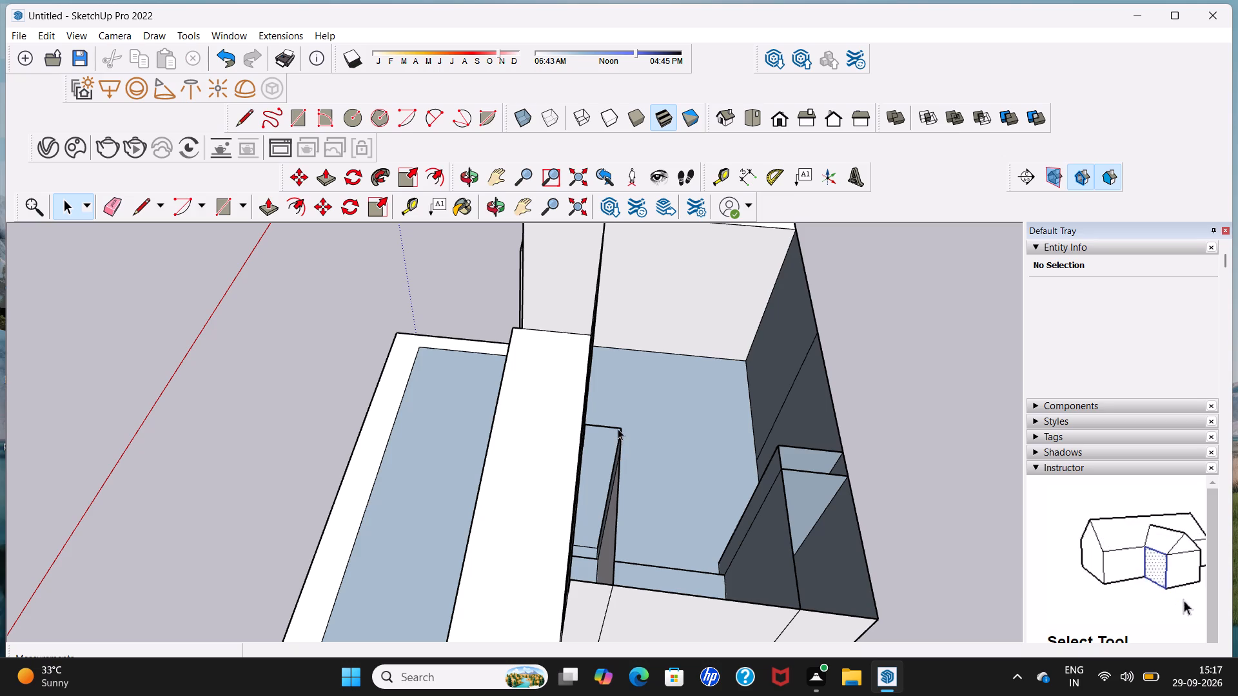
{"action": "left_click", "coordinate": [618, 429]}
{"action": "key", "text": "Delete"}
Delete the faces of the partition stub beside the front wall at the canopy-side end of the upper storey.
{"action": "scroll", "coordinate": [620, 450], "scroll_direction": "down", "scroll_amount": 3}
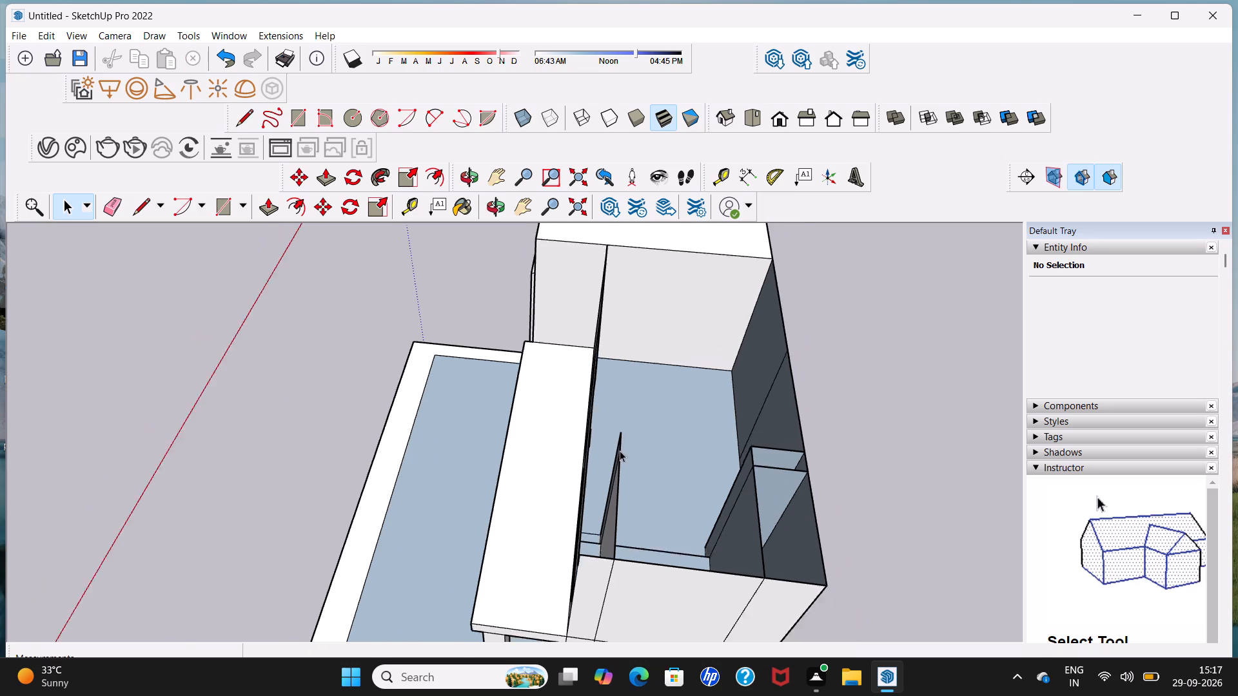
{"action": "scroll", "coordinate": [620, 450], "scroll_direction": "down", "scroll_amount": 4}
{"action": "middle_click_drag", "start_coordinate": [620, 450], "coordinate": [788, 403]}
{"action": "scroll", "coordinate": [776, 380], "scroll_direction": "up", "scroll_amount": 4}
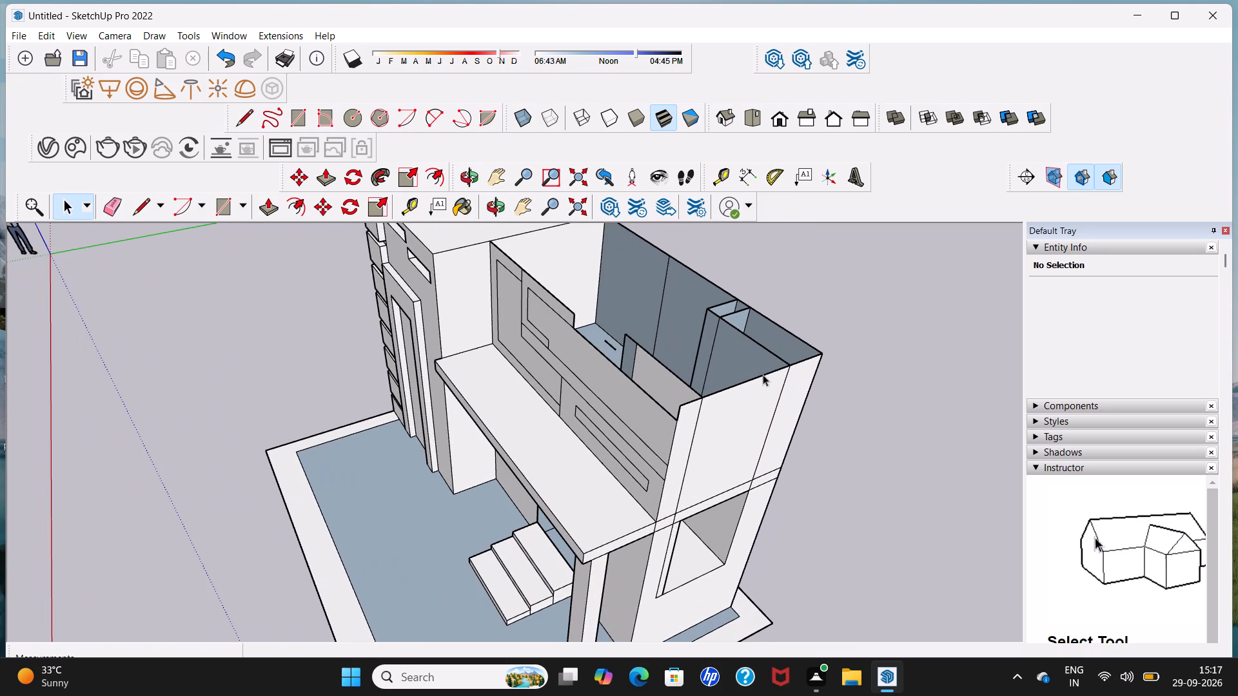
{"action": "left_click", "coordinate": [611, 343]}
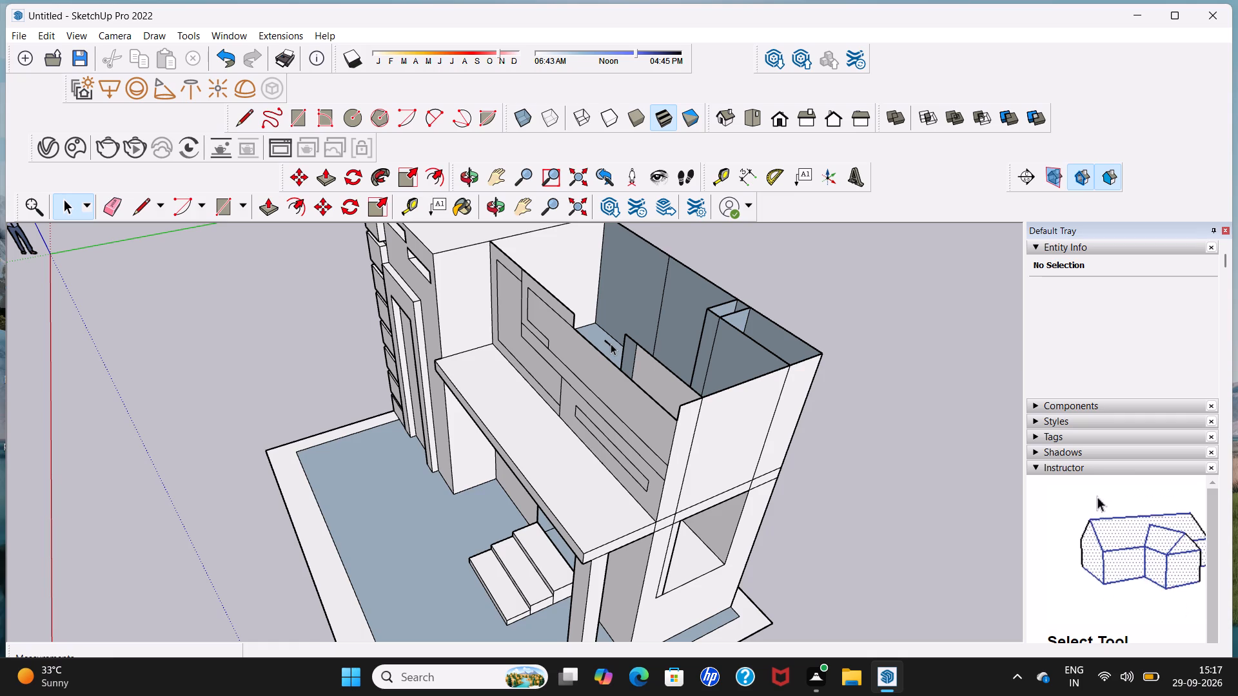
{"action": "key", "text": "Delete"}
{"action": "left_click", "coordinate": [667, 383]}
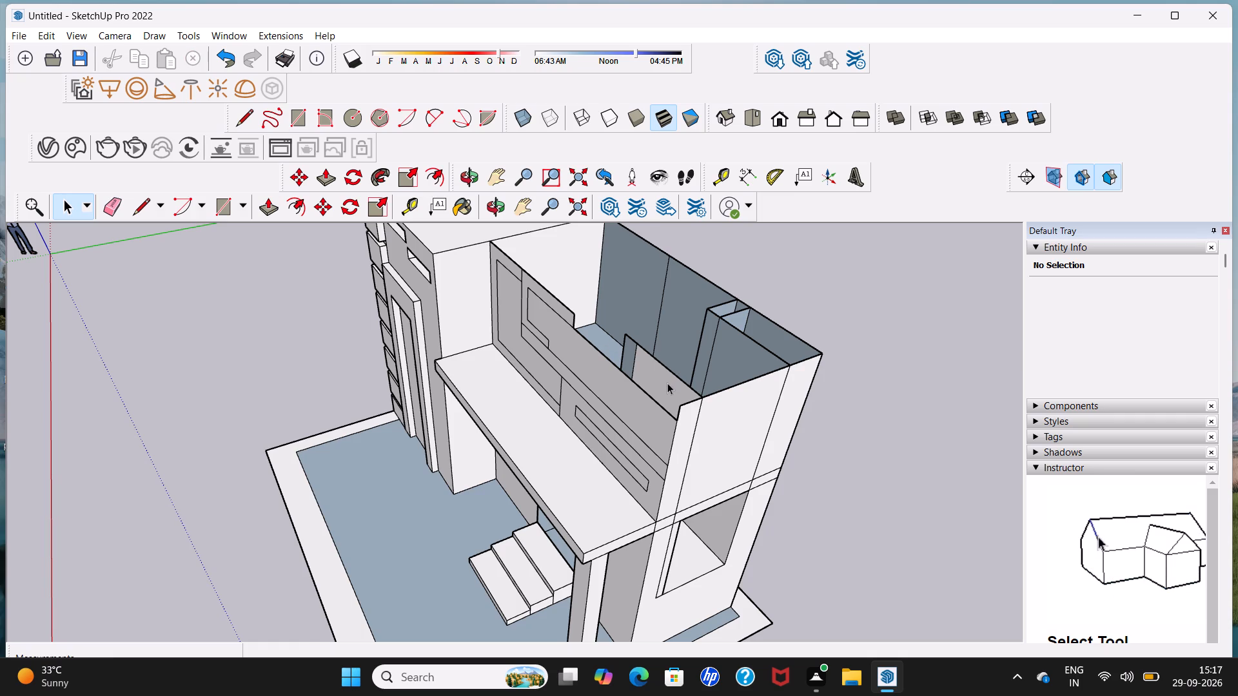
{"action": "key", "text": "Delete"}
{"action": "left_click", "coordinate": [631, 357]}
{"action": "key", "text": "Delete"}
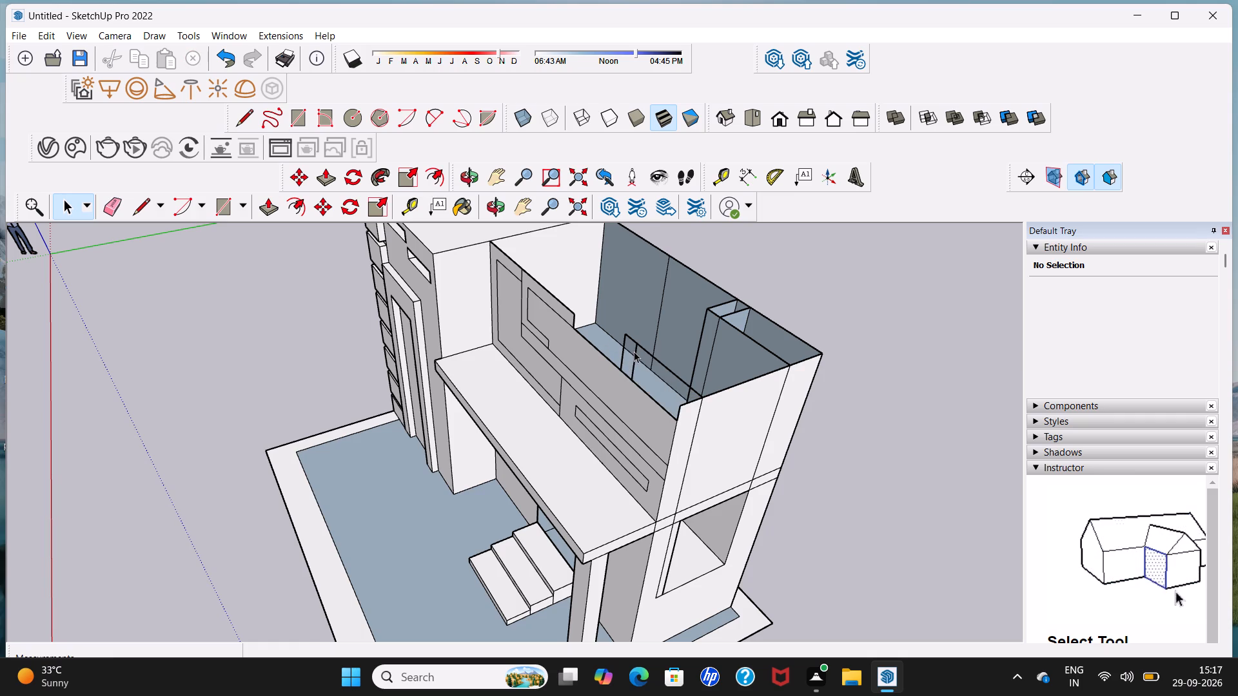
Delete the front stub's leftover upright and top edges and the dividing vertical edge on the rear wall.
{"action": "left_click", "coordinate": [634, 351]}
{"action": "key", "text": "Delete"}
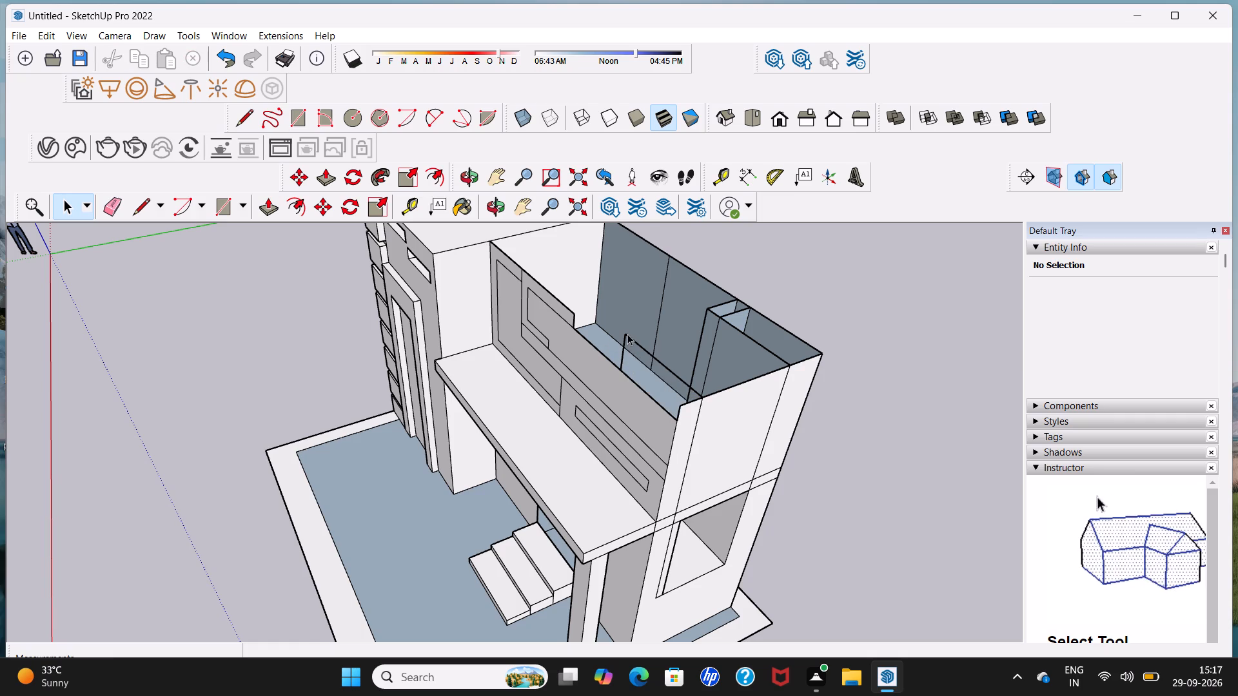
{"action": "left_click", "coordinate": [627, 334]}
{"action": "key", "text": "Delete"}
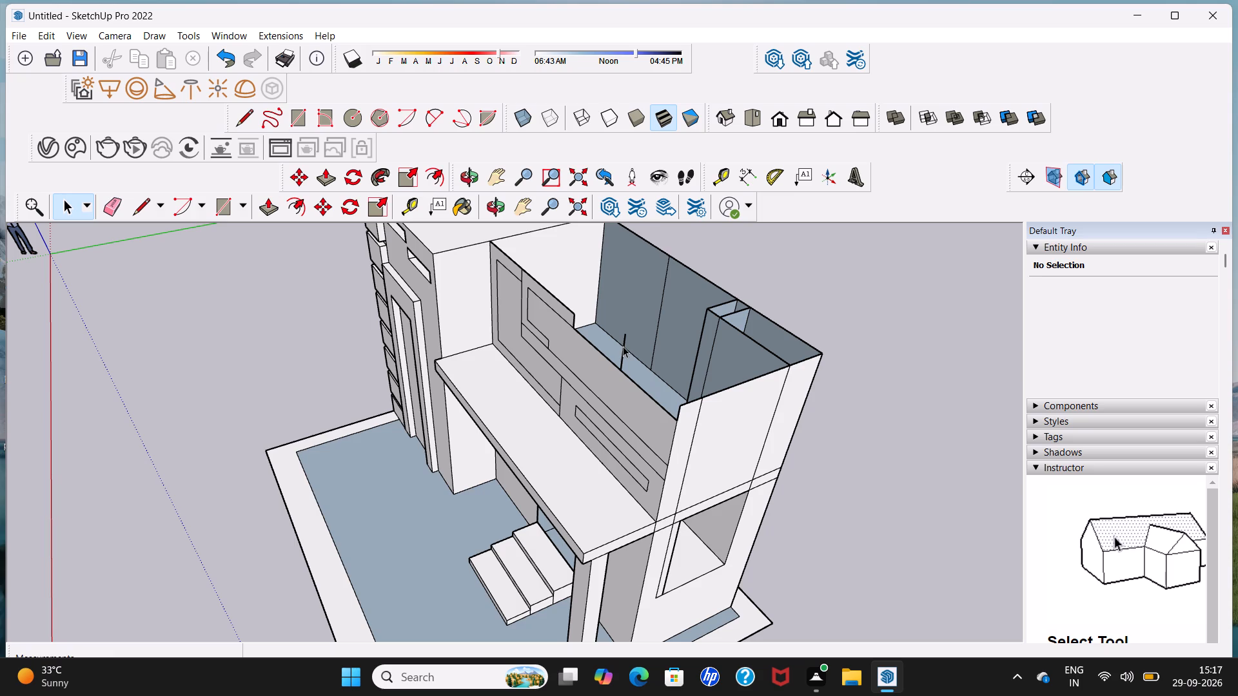
{"action": "left_click", "coordinate": [623, 346]}
{"action": "key", "text": "Delete"}
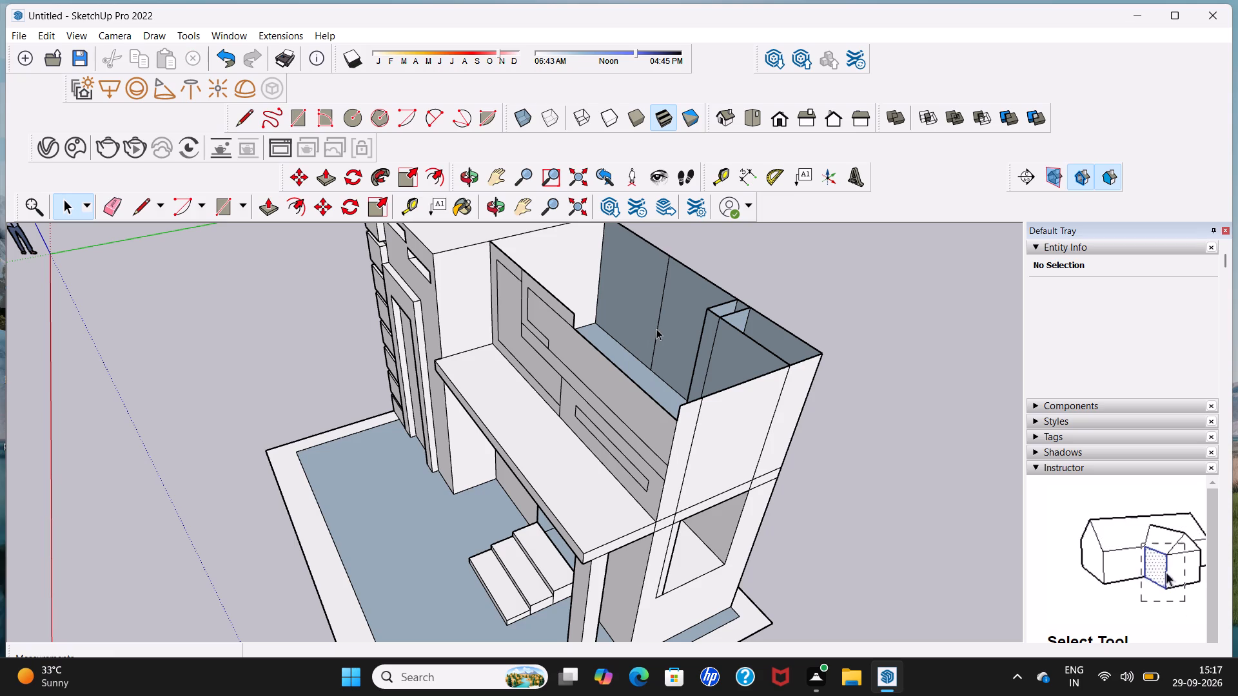
{"action": "left_click", "coordinate": [656, 329]}
{"action": "key", "text": "Delete"}
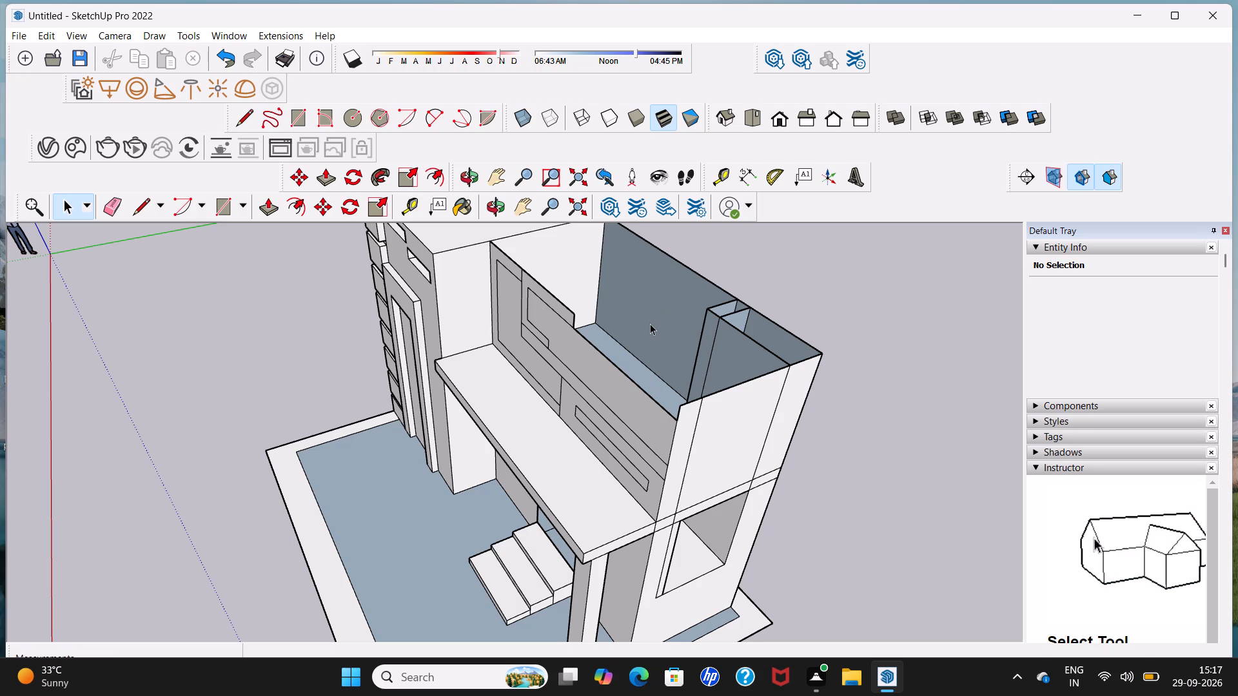
Delete the faces and upright edges of the remaining partition stub against the rear wall inside the upper storey.
{"action": "scroll", "coordinate": [650, 324], "scroll_direction": "down", "scroll_amount": 4}
{"action": "middle_click_drag", "start_coordinate": [653, 332], "coordinate": [679, 421]}
{"action": "scroll", "coordinate": [681, 419], "scroll_direction": "up", "scroll_amount": 3}
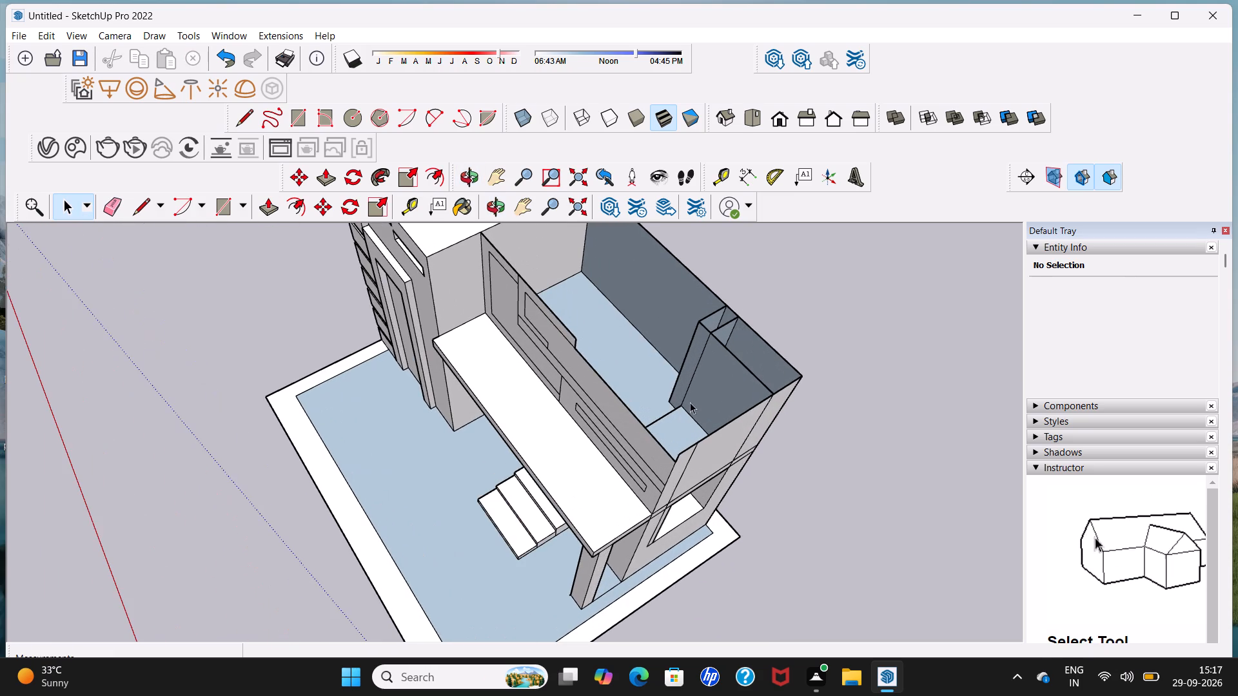
{"action": "left_click", "coordinate": [688, 370]}
{"action": "key", "text": "Delete"}
{"action": "left_click", "coordinate": [689, 354]}
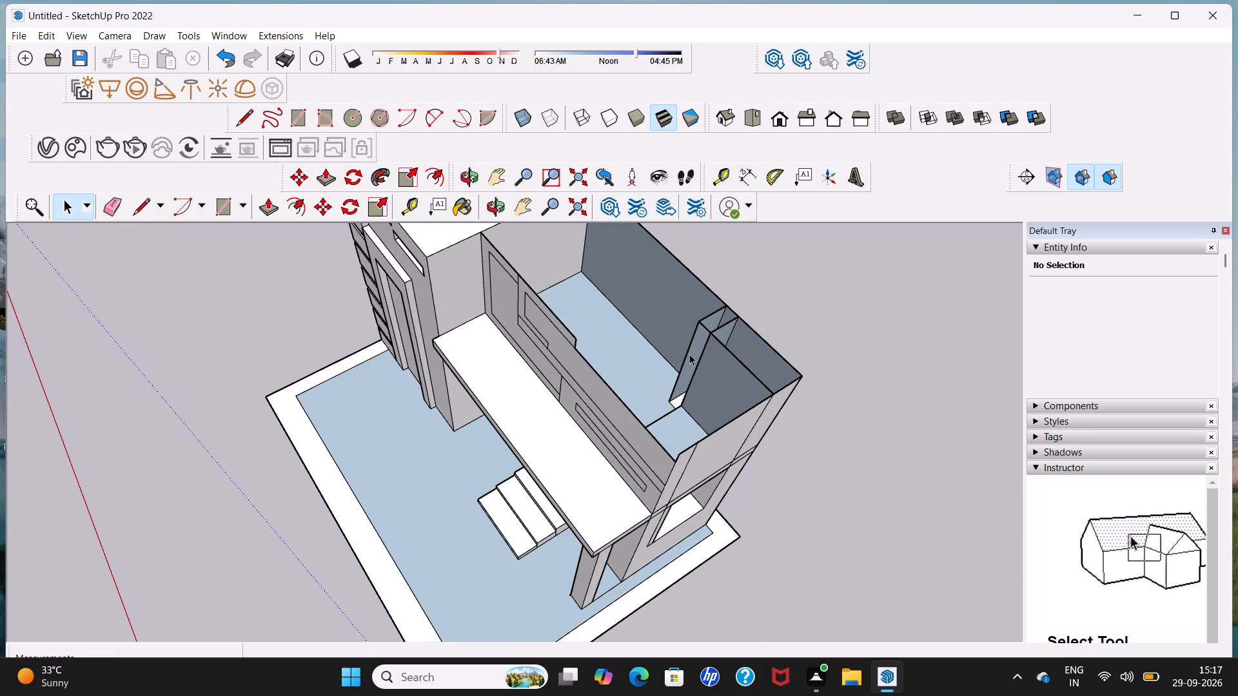
{"action": "key", "text": "Delete"}
{"action": "left_click", "coordinate": [707, 353]}
{"action": "key", "text": "Delete"}
{"action": "left_click", "coordinate": [706, 349]}
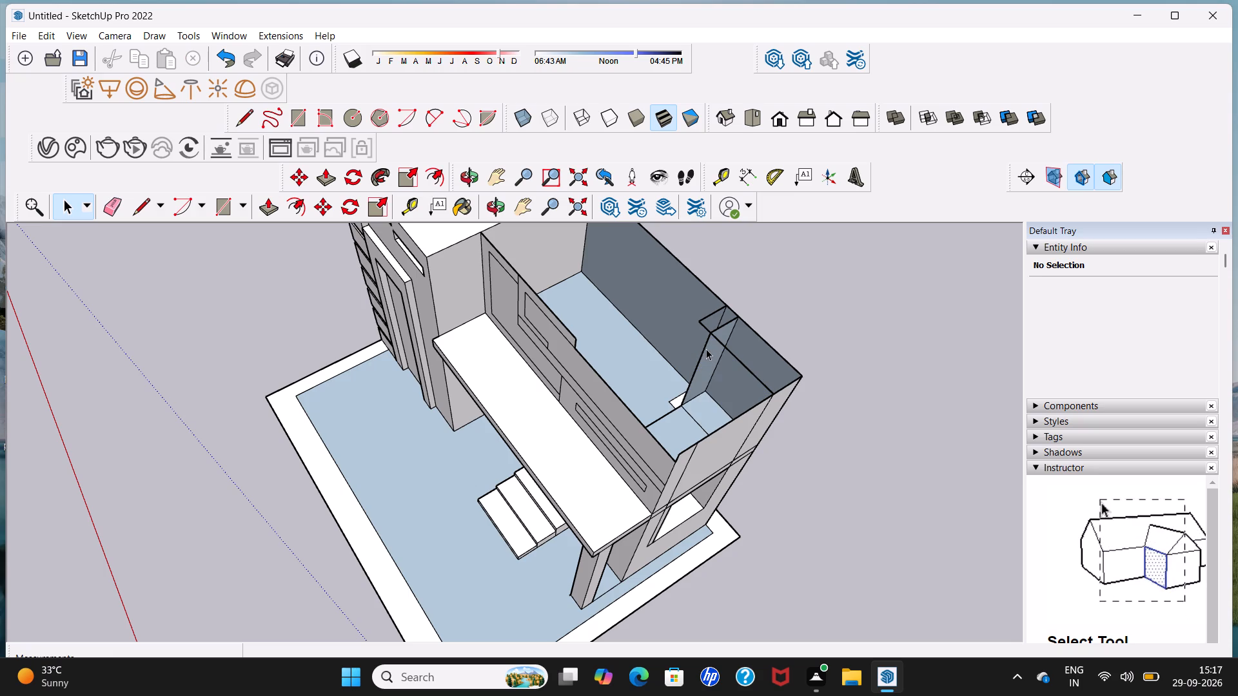
{"action": "key", "text": "Delete"}
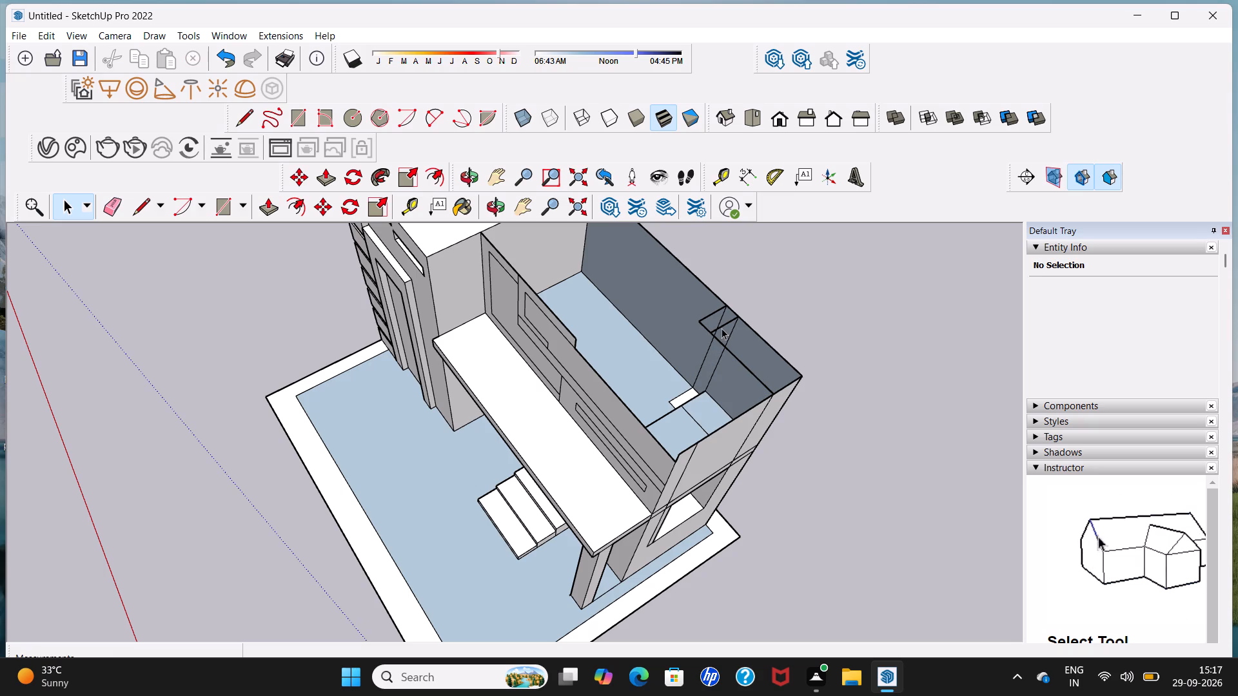
Delete the rear stub's three leftover top edges beside the rear wall.
{"action": "left_click", "coordinate": [722, 328]}
{"action": "key", "text": "Delete"}
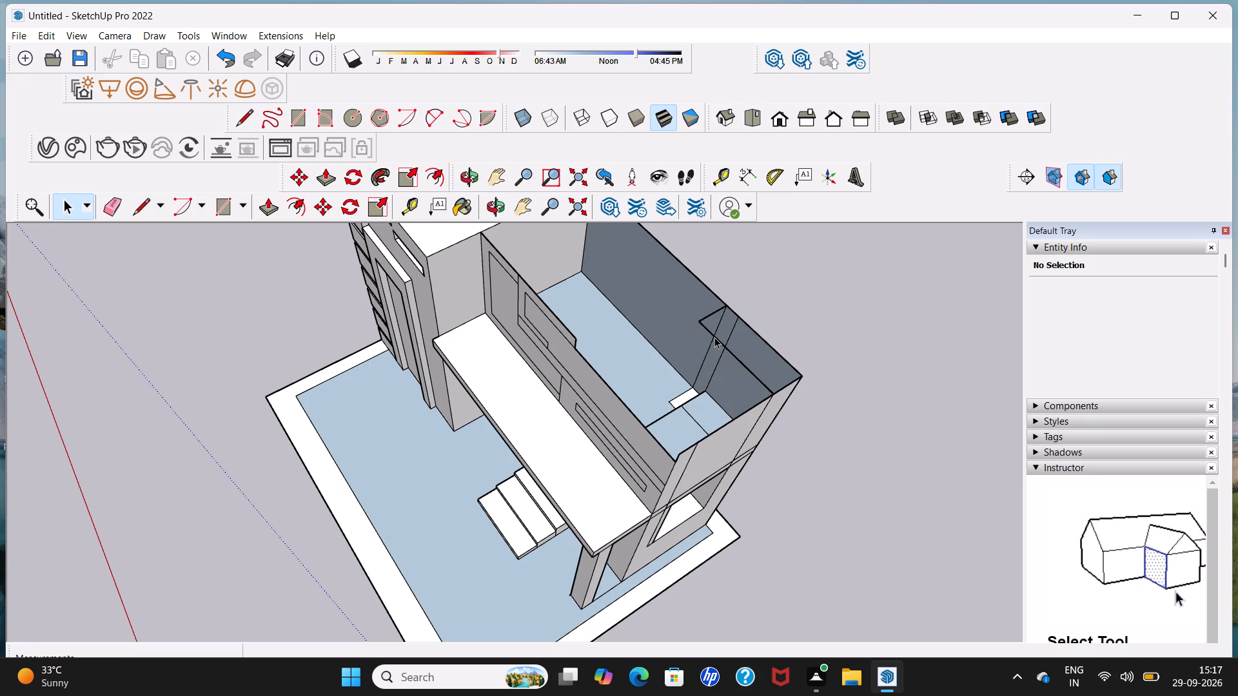
{"action": "left_click", "coordinate": [714, 337]}
{"action": "key", "text": "Delete"}
{"action": "left_click", "coordinate": [709, 315]}
{"action": "key", "text": "Delete"}
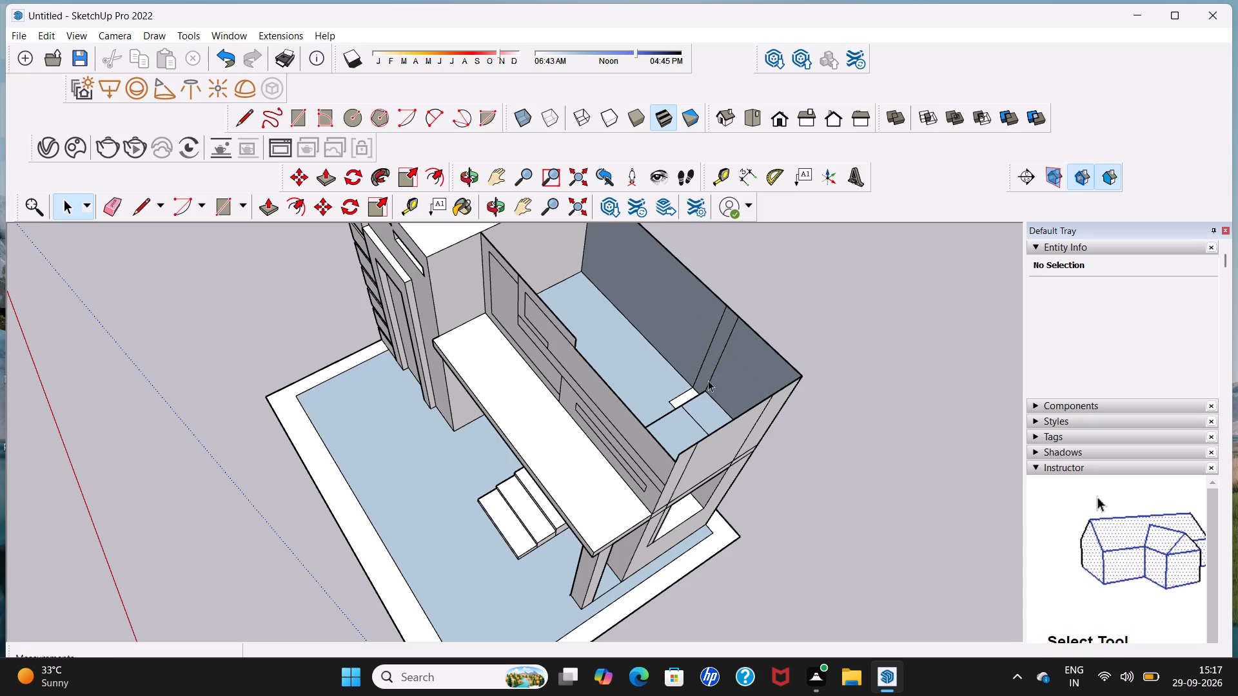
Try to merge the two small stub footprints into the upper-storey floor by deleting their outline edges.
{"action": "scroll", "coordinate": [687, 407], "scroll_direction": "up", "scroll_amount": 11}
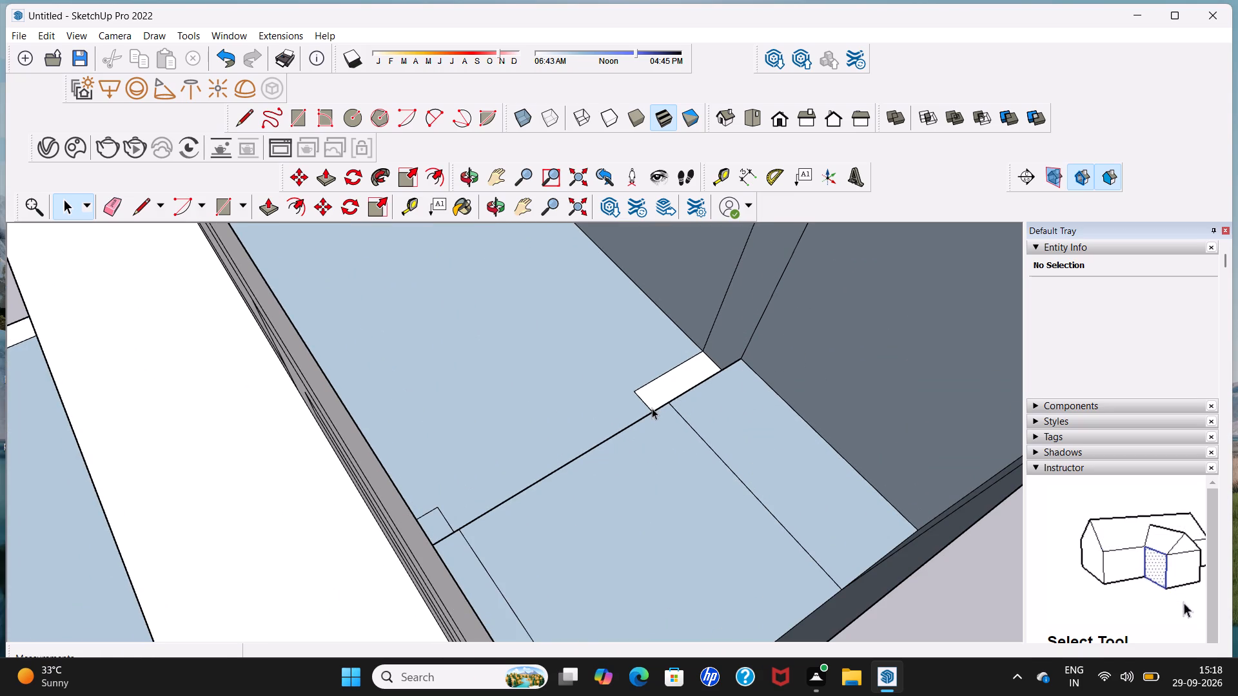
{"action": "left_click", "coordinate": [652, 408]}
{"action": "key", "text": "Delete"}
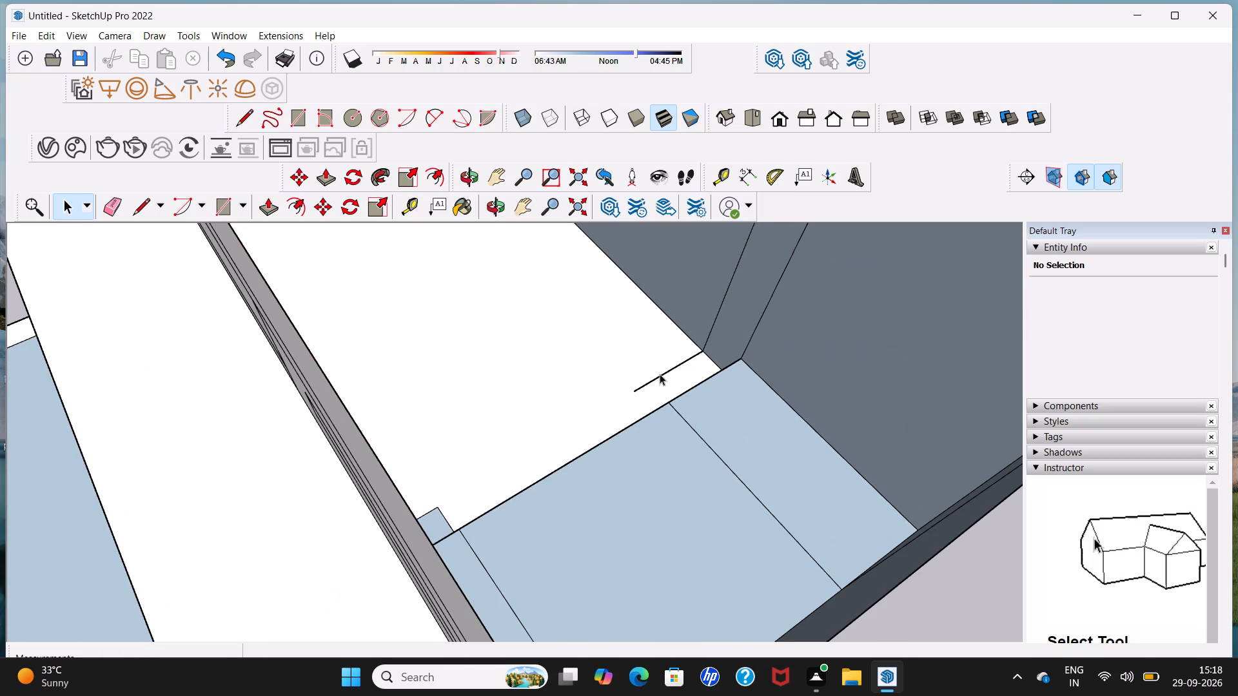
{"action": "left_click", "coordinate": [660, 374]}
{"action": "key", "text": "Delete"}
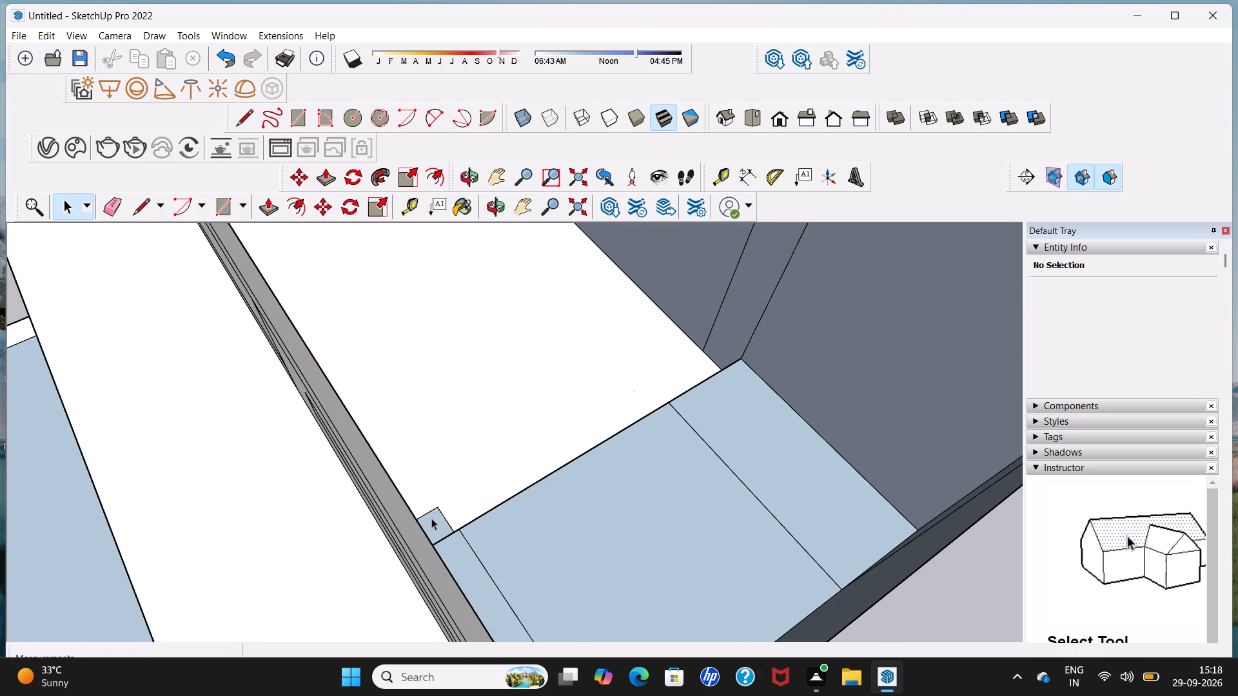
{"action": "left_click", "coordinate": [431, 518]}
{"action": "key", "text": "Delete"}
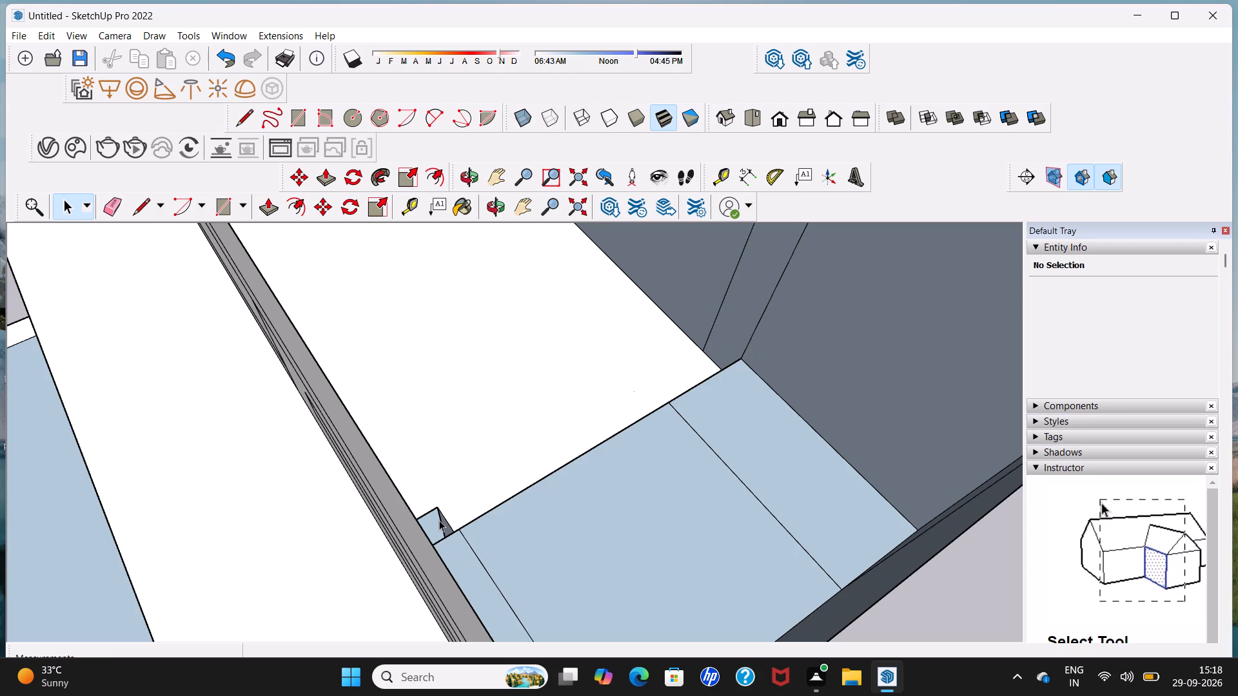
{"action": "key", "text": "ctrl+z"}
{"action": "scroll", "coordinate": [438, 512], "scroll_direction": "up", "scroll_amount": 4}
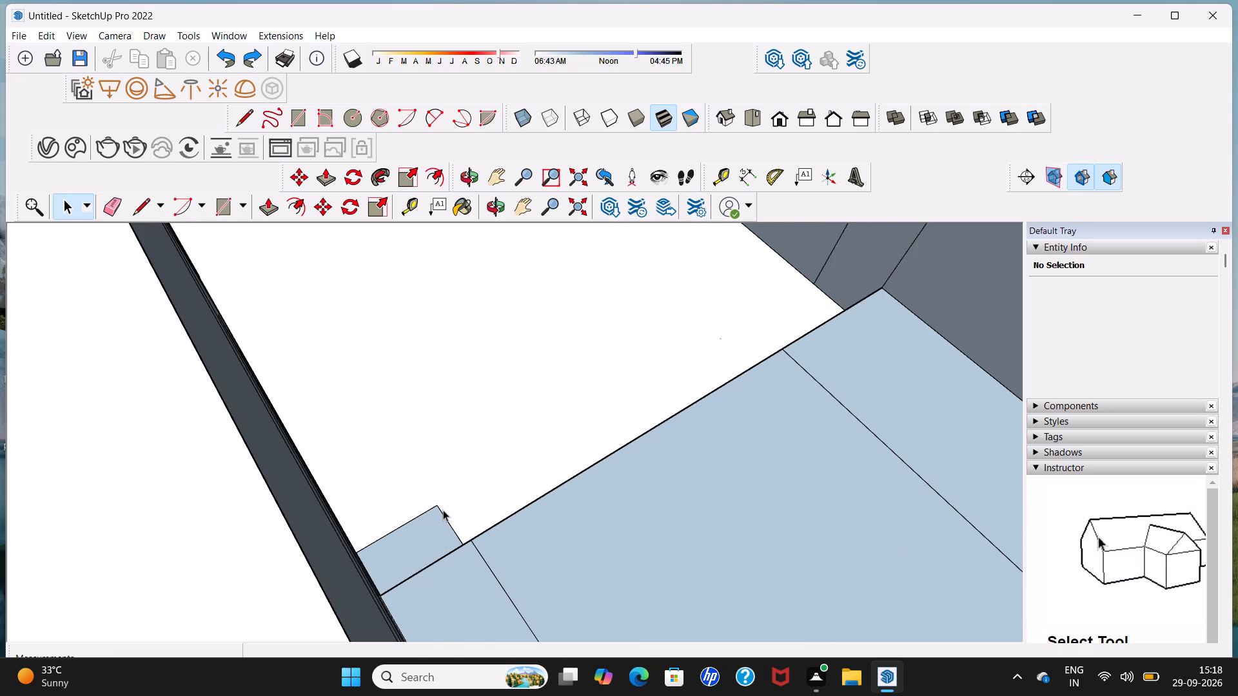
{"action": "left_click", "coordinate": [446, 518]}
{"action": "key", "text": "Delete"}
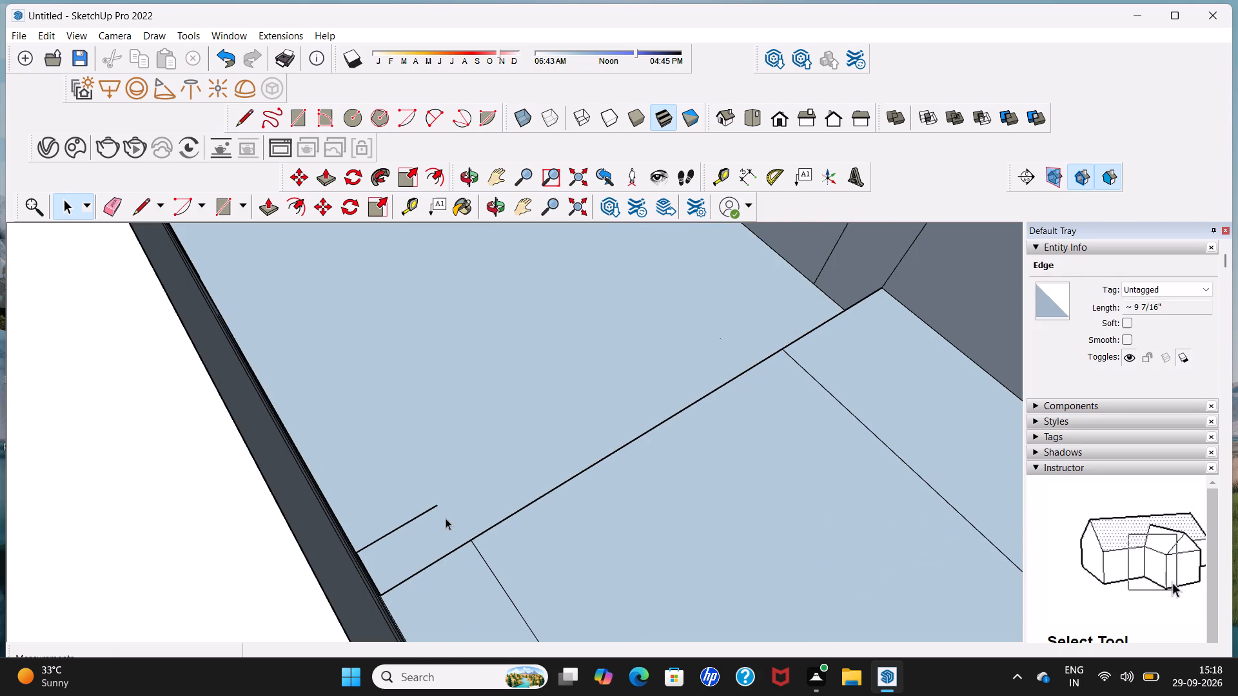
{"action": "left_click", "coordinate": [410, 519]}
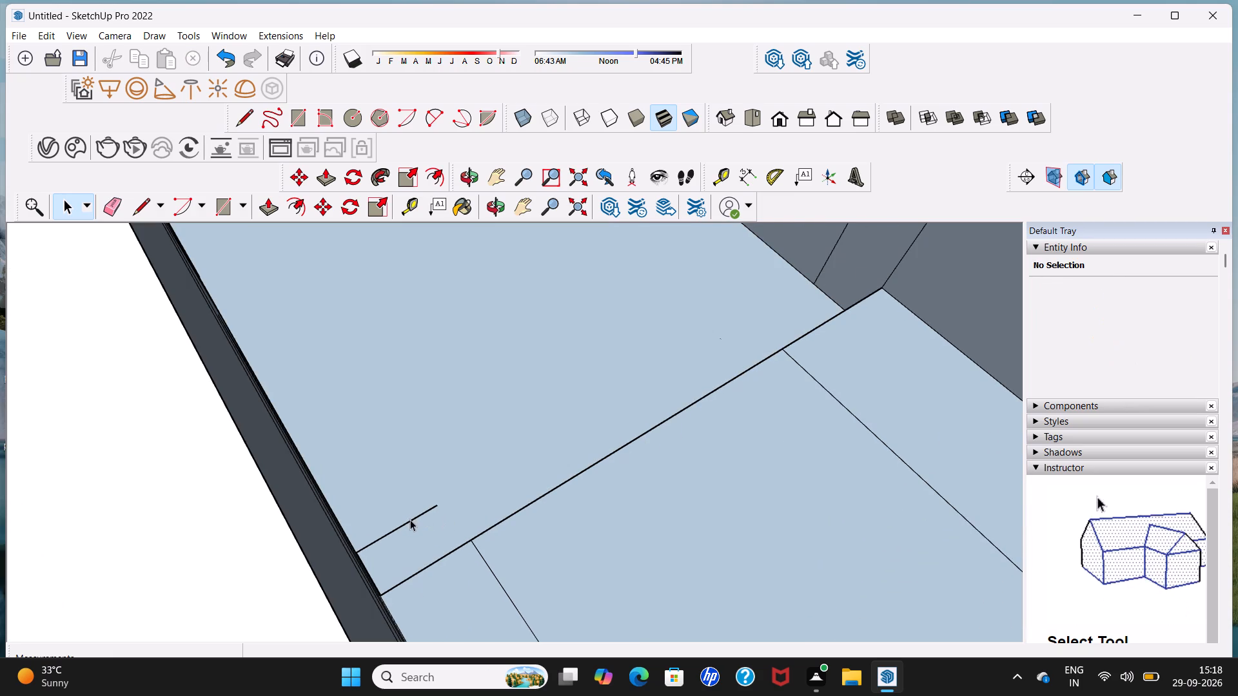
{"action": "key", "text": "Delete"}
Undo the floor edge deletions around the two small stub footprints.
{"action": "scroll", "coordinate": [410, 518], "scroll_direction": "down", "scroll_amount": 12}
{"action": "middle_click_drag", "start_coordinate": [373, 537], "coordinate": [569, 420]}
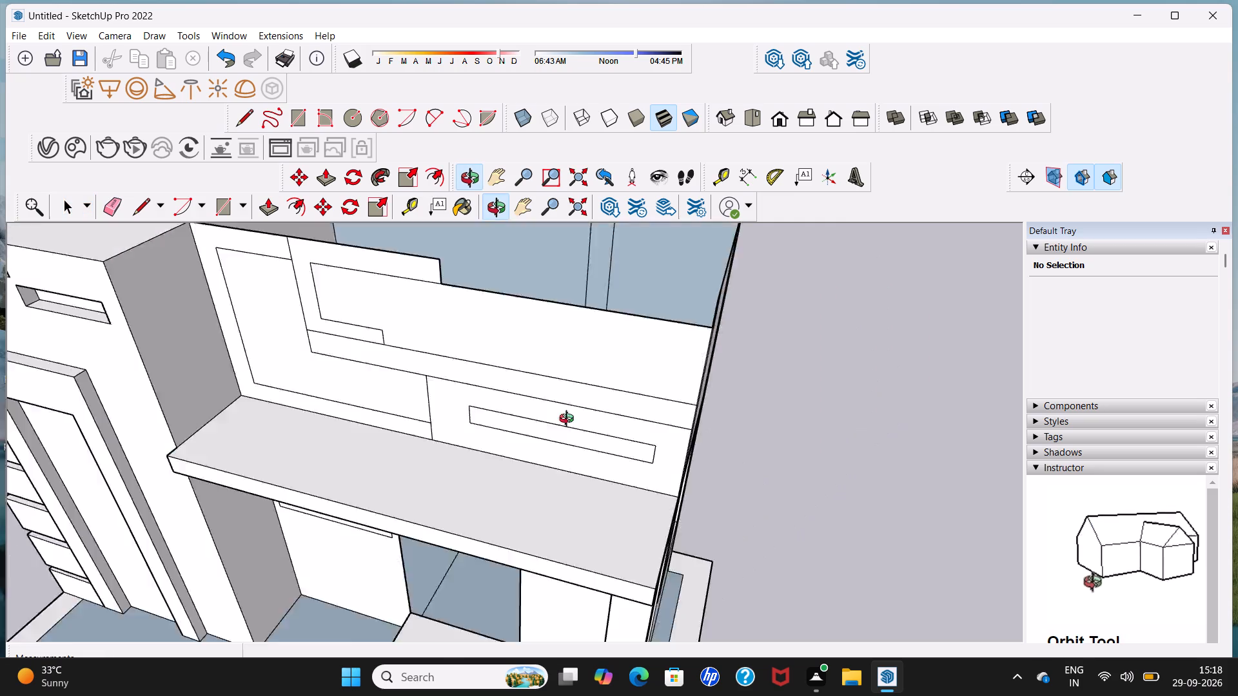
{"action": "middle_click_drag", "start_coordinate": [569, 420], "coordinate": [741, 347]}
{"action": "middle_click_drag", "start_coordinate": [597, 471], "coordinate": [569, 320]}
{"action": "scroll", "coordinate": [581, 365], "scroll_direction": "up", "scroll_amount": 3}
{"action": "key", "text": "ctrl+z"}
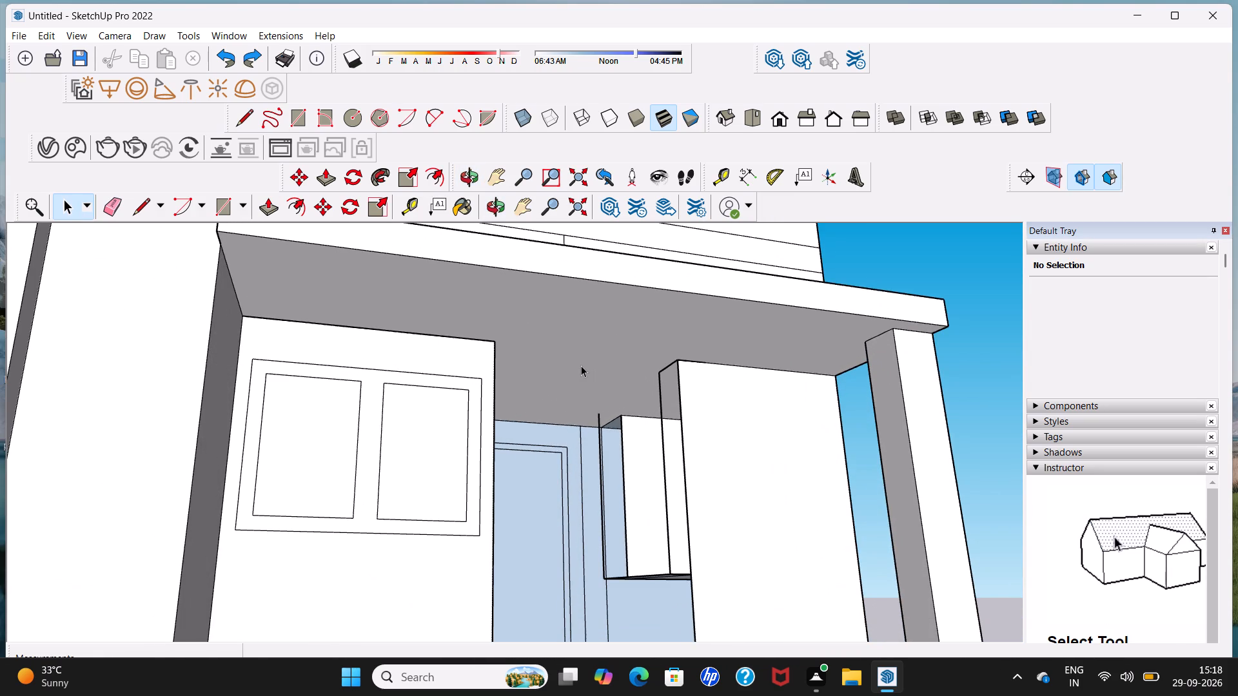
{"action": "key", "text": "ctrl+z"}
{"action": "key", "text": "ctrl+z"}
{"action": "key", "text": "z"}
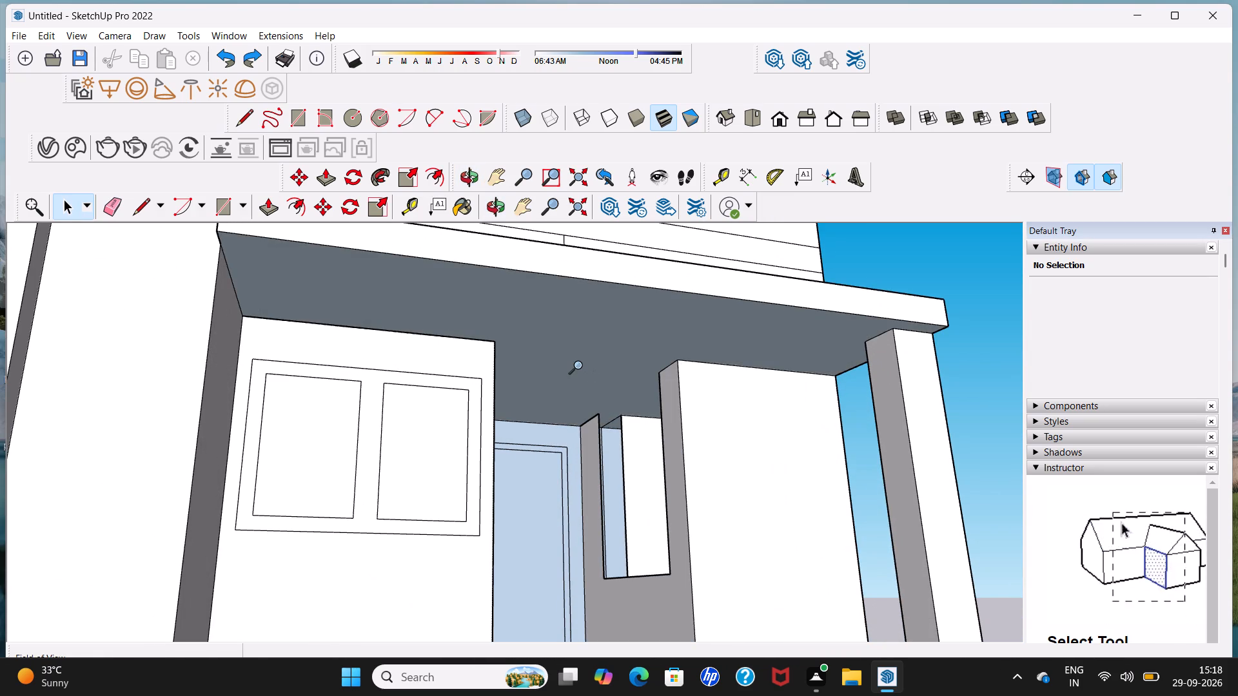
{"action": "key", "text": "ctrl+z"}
Delete the middle face of the upper storey's canopy-side end wall and the top edge above it.
{"action": "scroll", "coordinate": [581, 356], "scroll_direction": "down", "scroll_amount": 5}
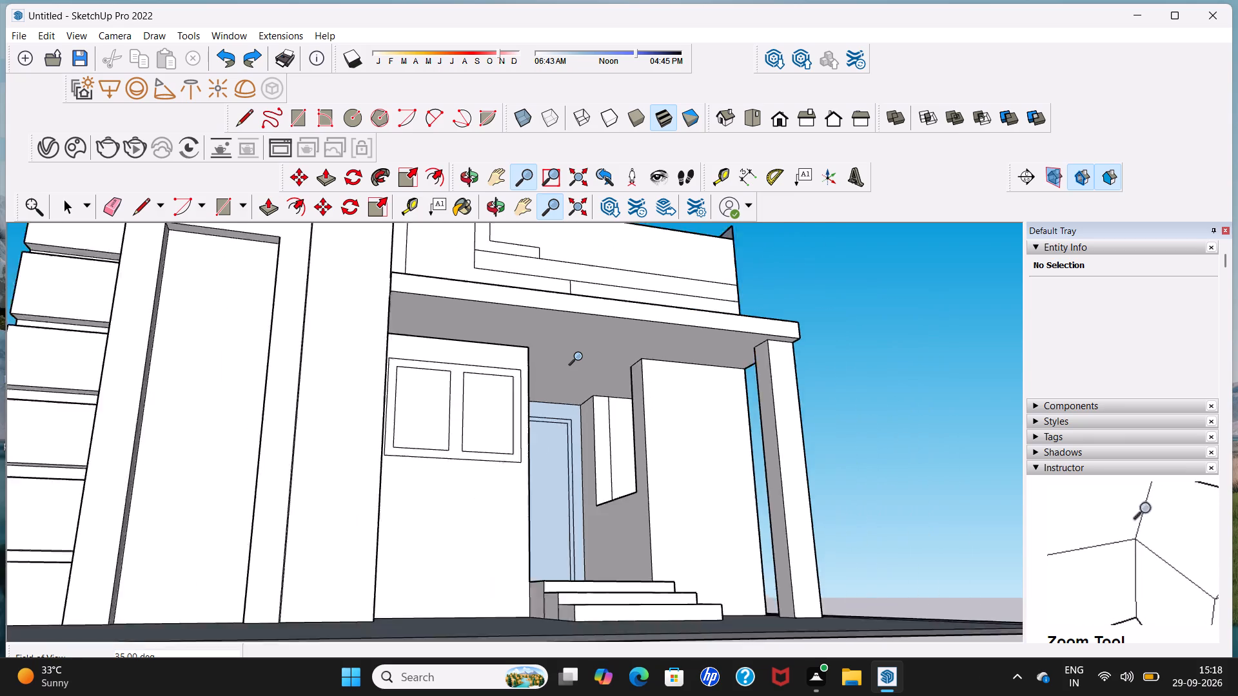
{"action": "scroll", "coordinate": [581, 356], "scroll_direction": "down", "scroll_amount": 2}
{"action": "middle_click_drag", "start_coordinate": [581, 356], "coordinate": [96, 494]}
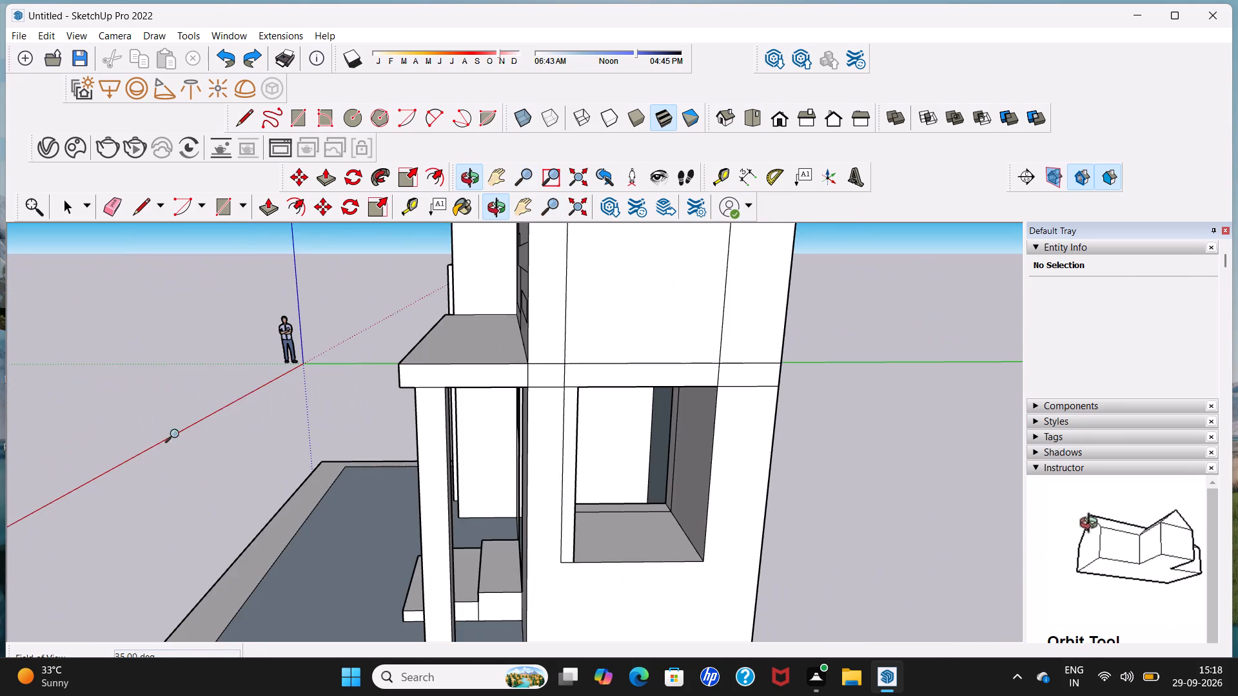
{"action": "scroll", "coordinate": [509, 282], "scroll_direction": "down", "scroll_amount": 6}
{"action": "middle_click_drag", "start_coordinate": [582, 301], "coordinate": [524, 508]}
{"action": "scroll", "coordinate": [582, 301], "scroll_direction": "down", "scroll_amount": 1}
{"action": "scroll", "coordinate": [531, 478], "scroll_direction": "up", "scroll_amount": 4}
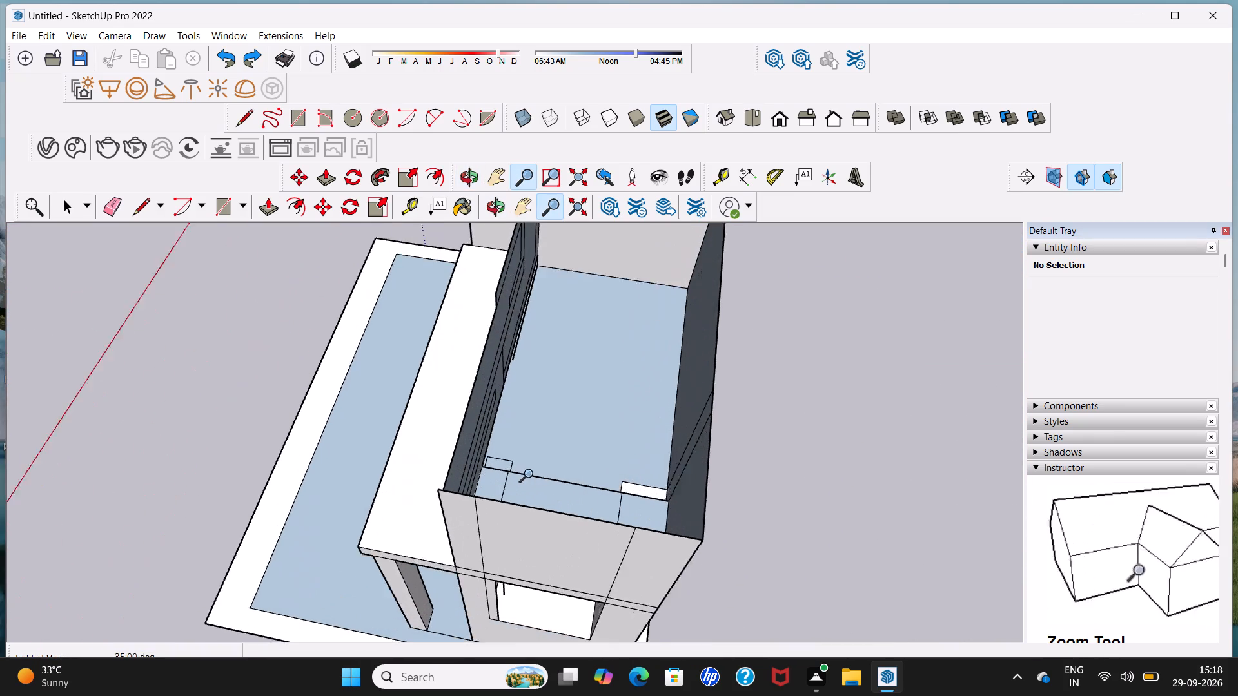
{"action": "scroll", "coordinate": [531, 474], "scroll_direction": "up", "scroll_amount": 2}
{"action": "scroll", "coordinate": [539, 445], "scroll_direction": "down", "scroll_amount": 5}
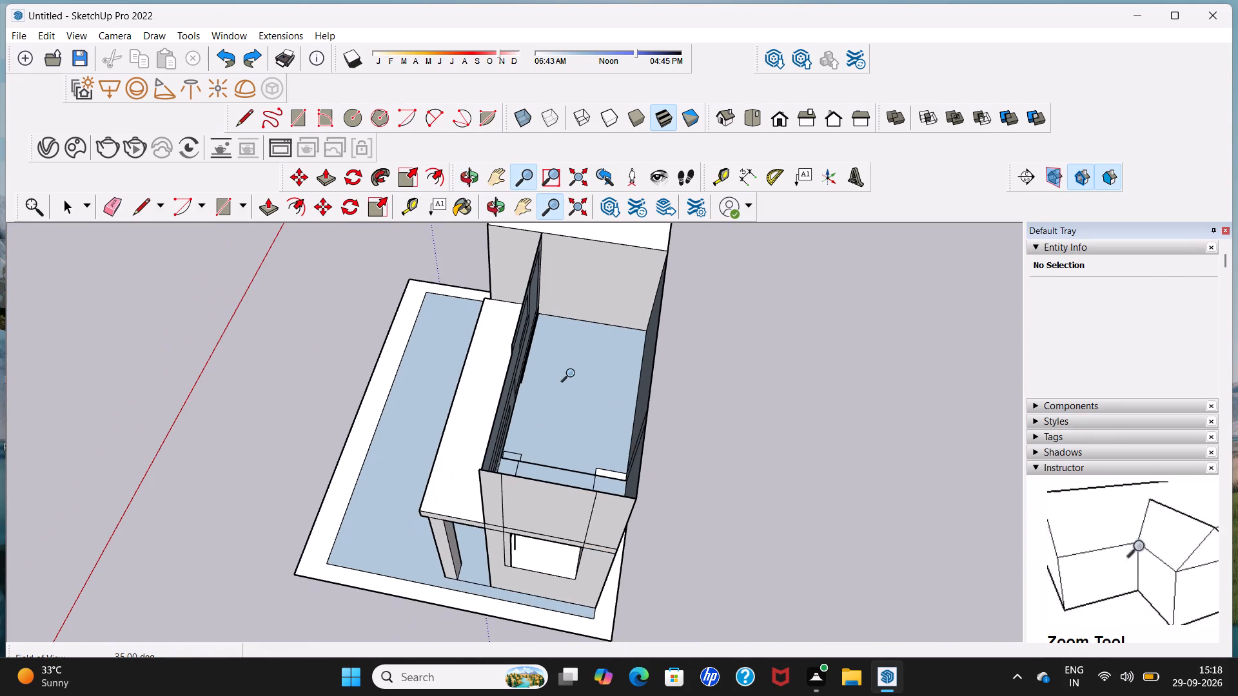
{"action": "middle_click_drag", "start_coordinate": [558, 492], "coordinate": [627, 340]}
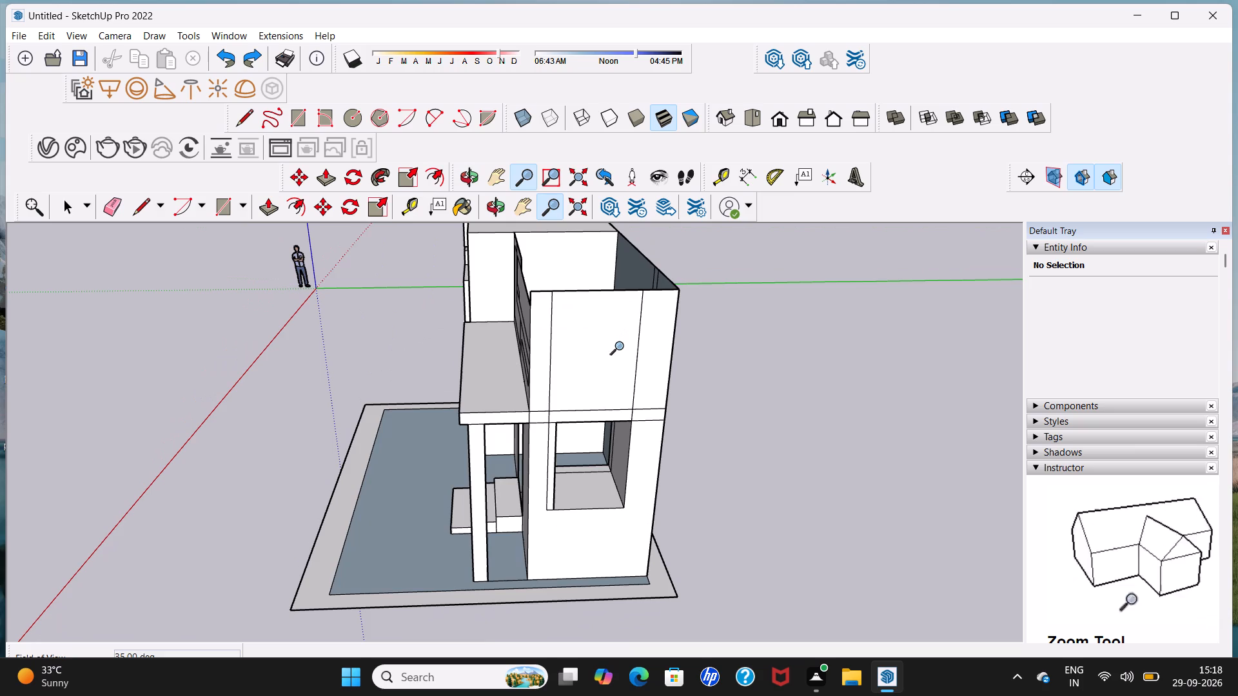
{"action": "middle_click_drag", "start_coordinate": [613, 351], "coordinate": [593, 492]}
{"action": "key", "text": "space"}
{"action": "left_click", "coordinate": [589, 505]}
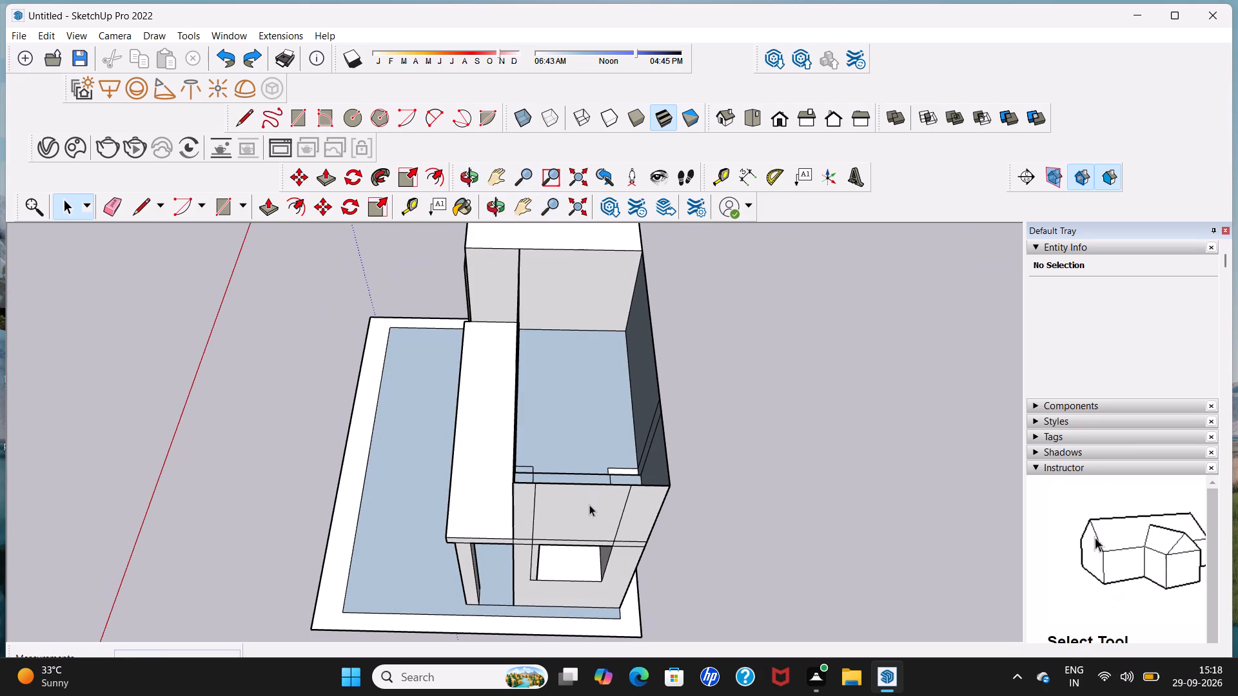
{"action": "key", "text": "Delete"}
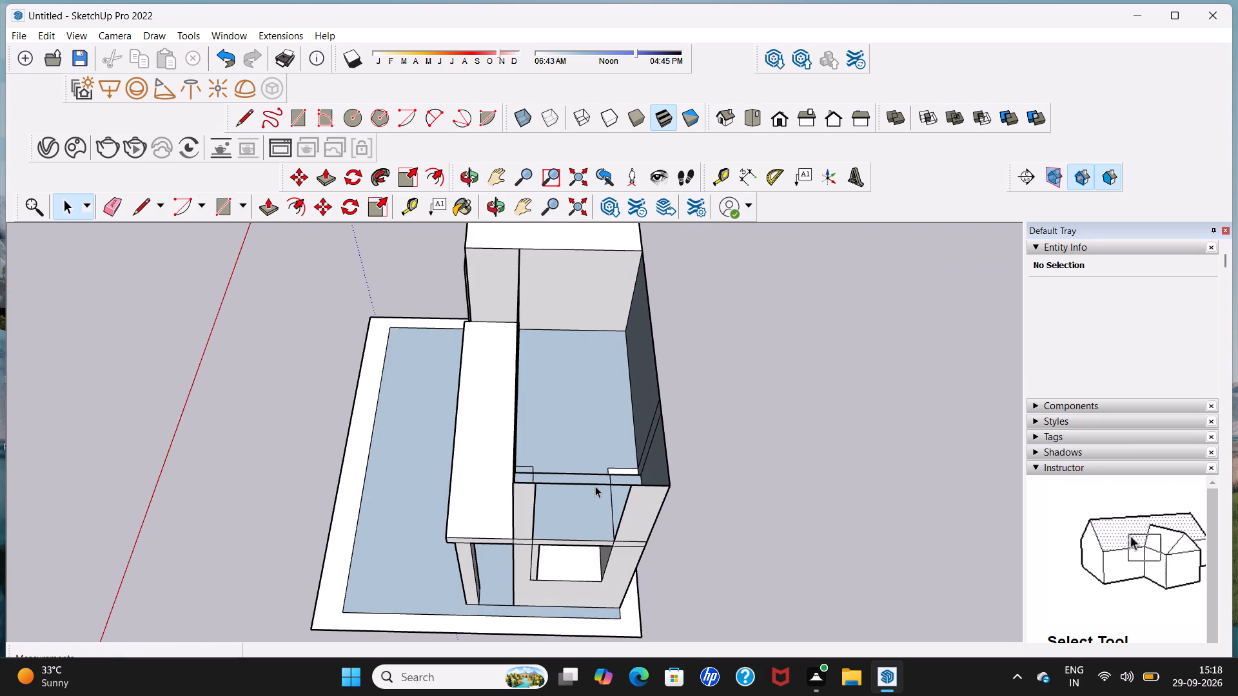
{"action": "left_click", "coordinate": [596, 483]}
{"action": "key", "text": "Delete"}
Push/Pull the small floor strip behind the stepped front wall at the upper storey's open end up about 6' 1".
{"action": "middle_click_drag", "start_coordinate": [596, 483], "coordinate": [325, 487]}
{"action": "scroll", "coordinate": [349, 432], "scroll_direction": "up", "scroll_amount": 1}
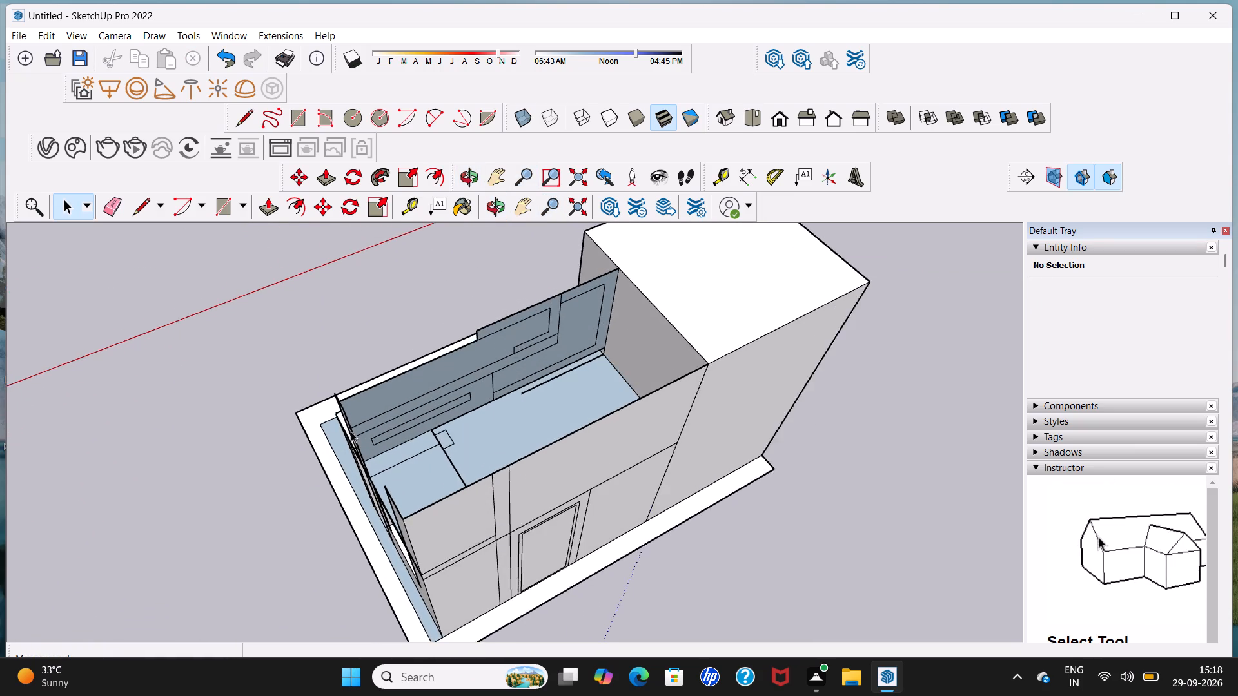
{"action": "scroll", "coordinate": [351, 431], "scroll_direction": "up", "scroll_amount": 1}
{"action": "middle_click_drag", "start_coordinate": [351, 430], "coordinate": [194, 459]}
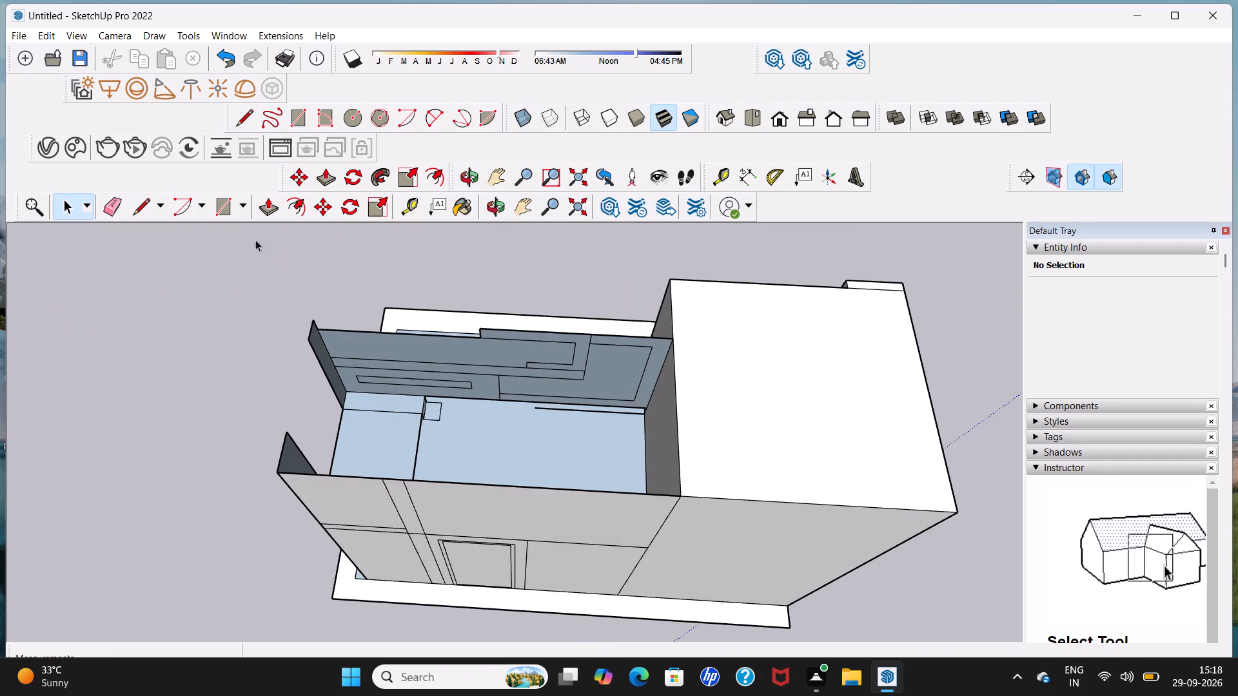
{"action": "left_click", "coordinate": [265, 206]}
{"action": "scroll", "coordinate": [369, 398], "scroll_direction": "up", "scroll_amount": 2}
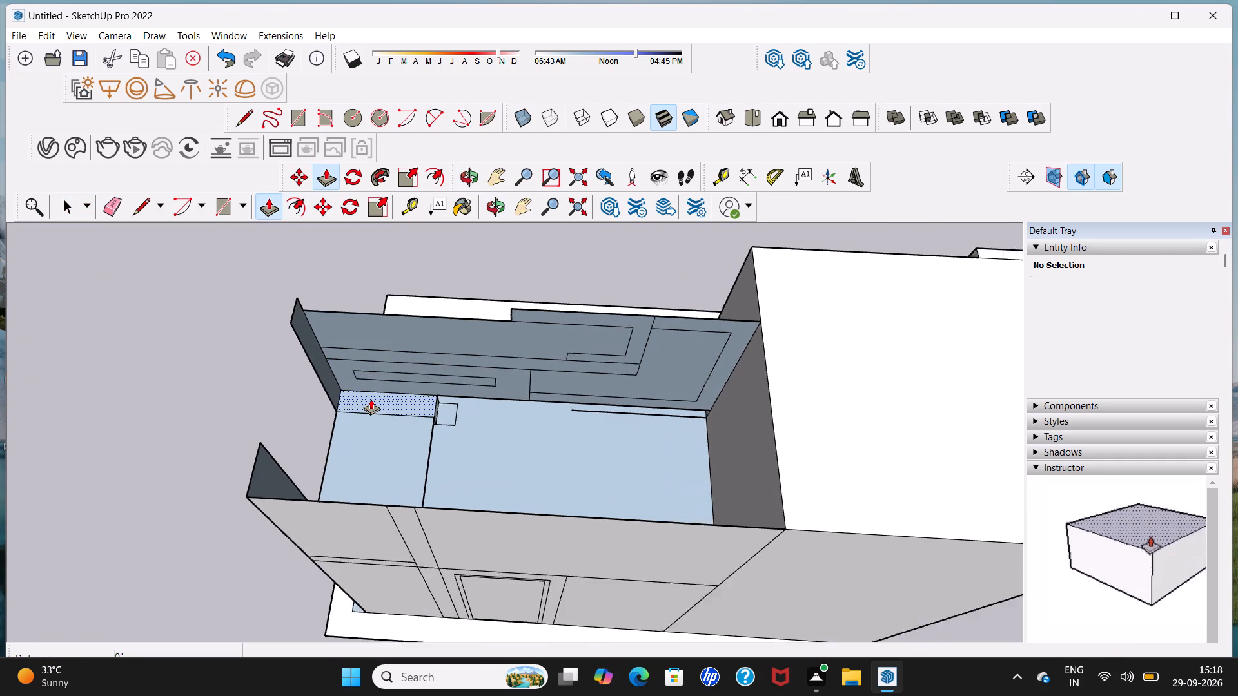
{"action": "scroll", "coordinate": [371, 399], "scroll_direction": "up", "scroll_amount": 3}
{"action": "left_click", "coordinate": [371, 399], "text": "ctrl"}
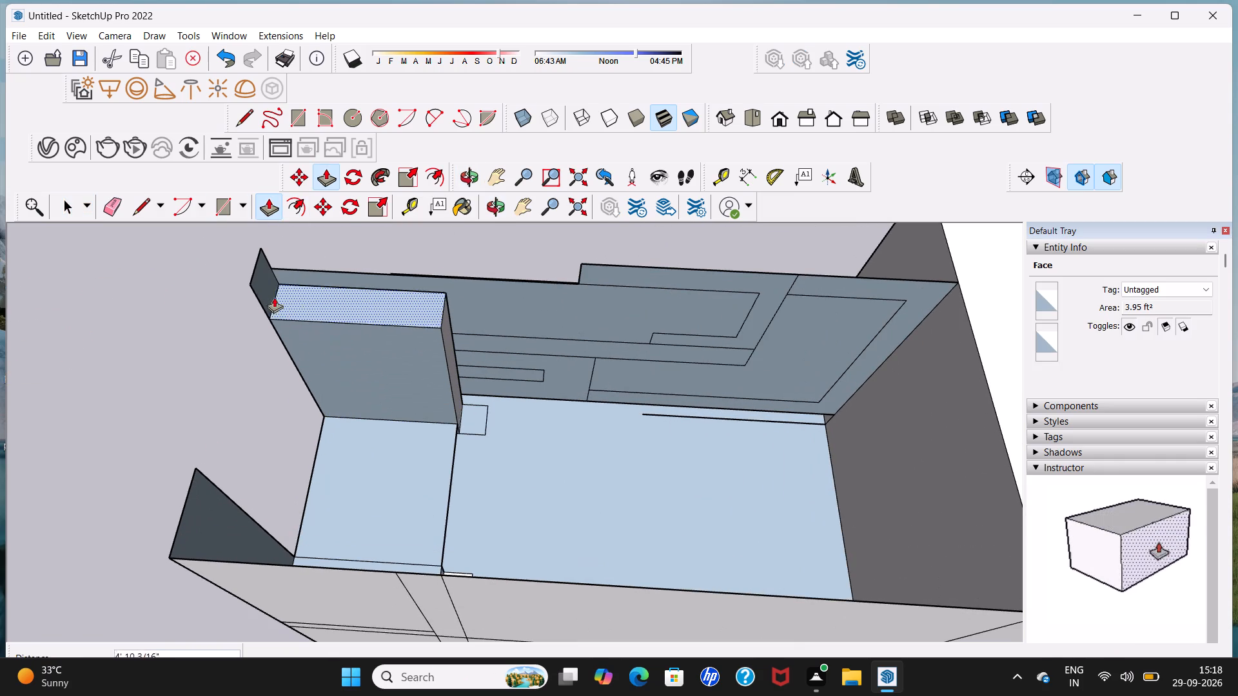
{"action": "middle_click_drag", "start_coordinate": [251, 288], "coordinate": [458, 272]}
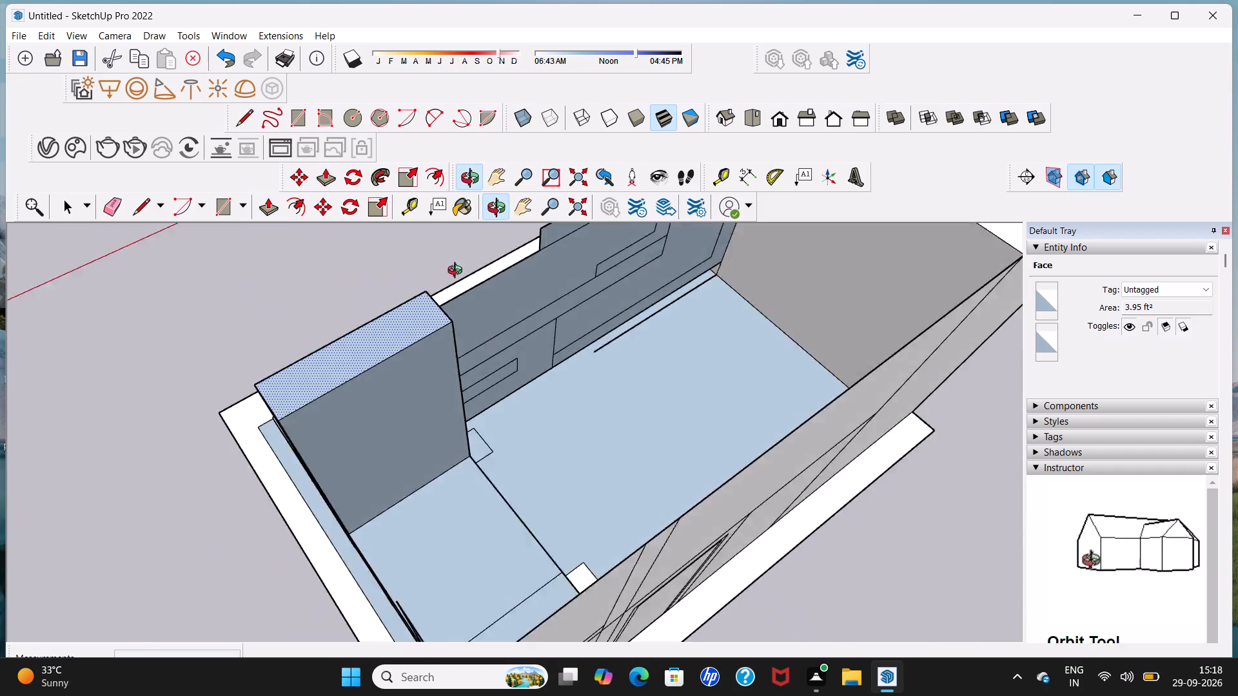
{"action": "middle_click_drag", "start_coordinate": [458, 272], "coordinate": [669, 237]}
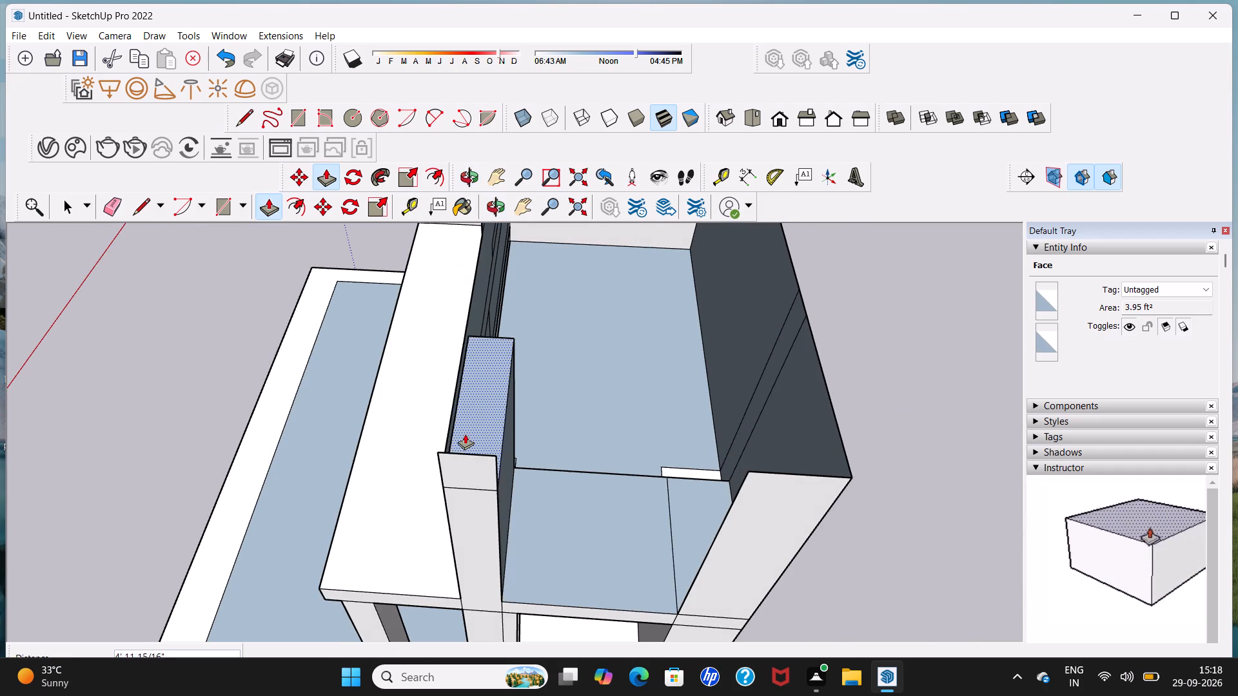
{"action": "middle_click_drag", "start_coordinate": [462, 449], "coordinate": [778, 353]}
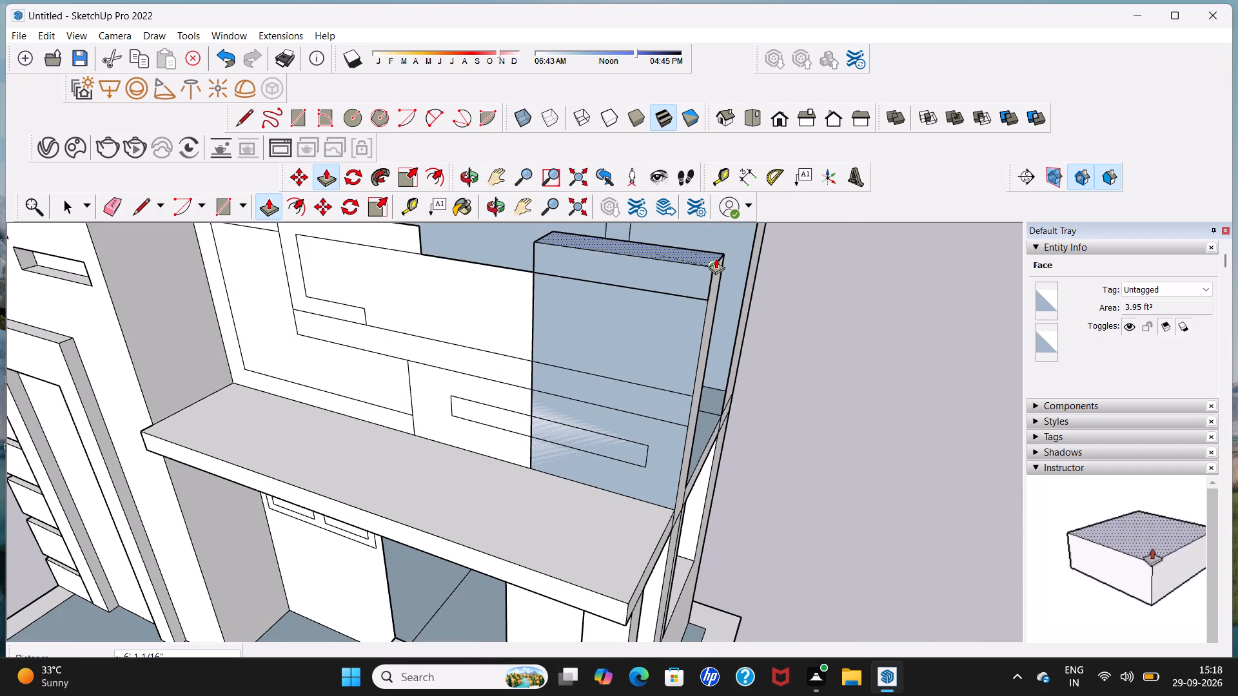
{"action": "left_click", "coordinate": [716, 258]}
Remove the raised floor panel between the front and rear stubs at the open end by deleting its inner edge.
{"action": "scroll", "coordinate": [716, 258], "scroll_direction": "down", "scroll_amount": 6}
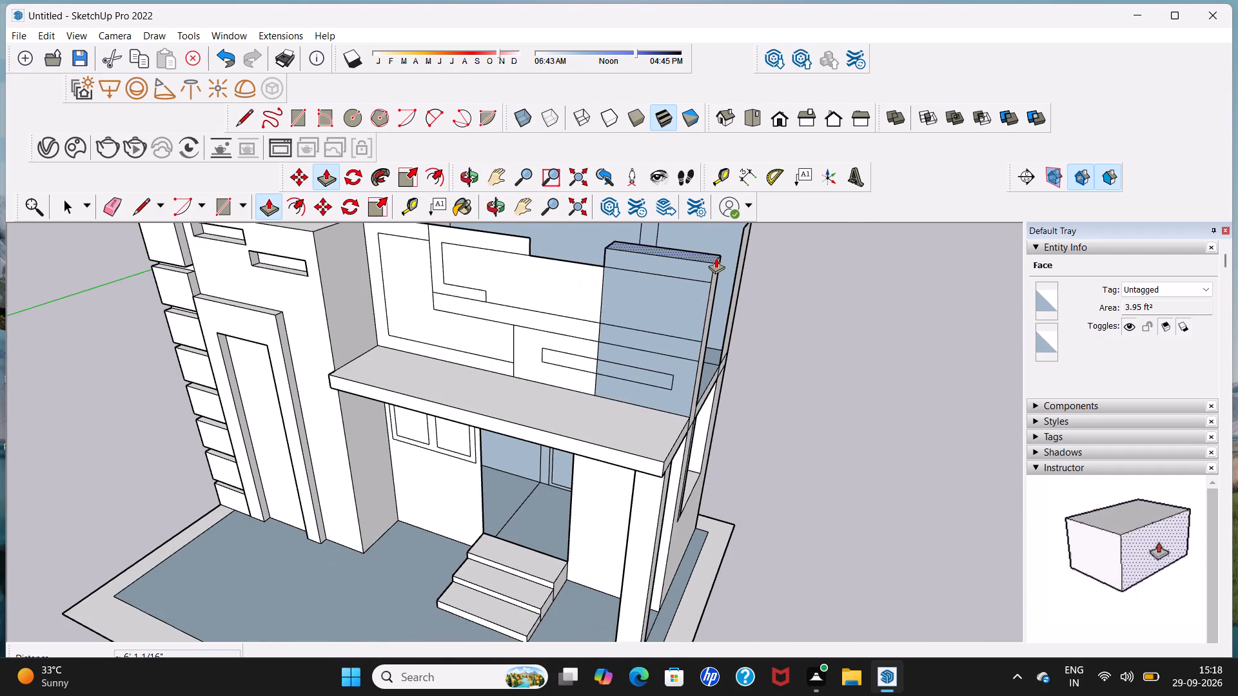
{"action": "scroll", "coordinate": [716, 258], "scroll_direction": "down", "scroll_amount": 5}
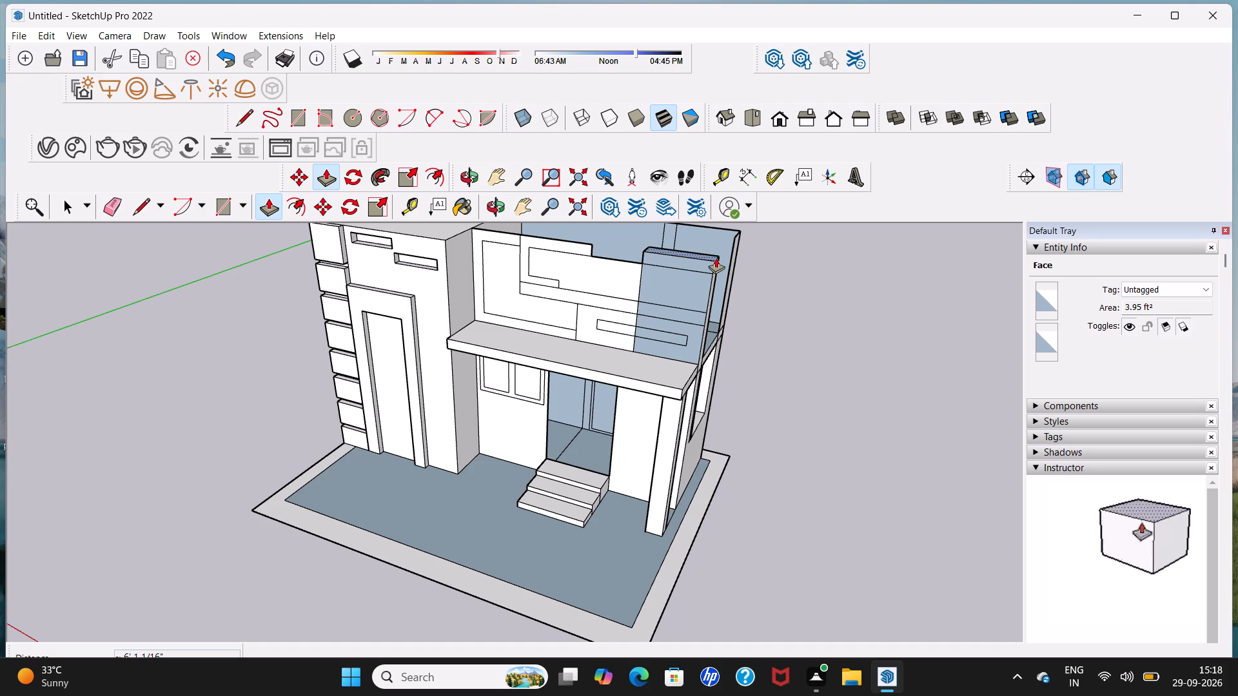
{"action": "middle_click_drag", "start_coordinate": [716, 258], "coordinate": [504, 356], "text": "shift"}
{"action": "scroll", "coordinate": [524, 334], "scroll_direction": "up", "scroll_amount": 2}
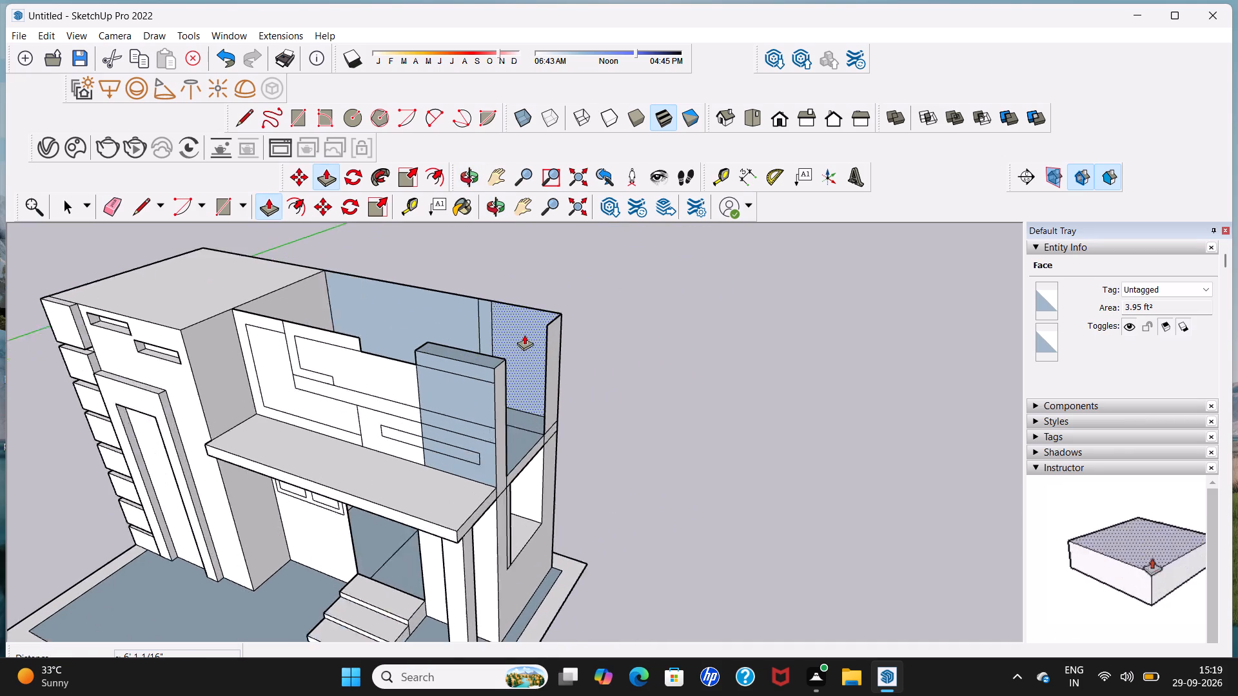
{"action": "scroll", "coordinate": [524, 334], "scroll_direction": "up", "scroll_amount": 2}
{"action": "middle_click_drag", "start_coordinate": [530, 354], "coordinate": [529, 423]}
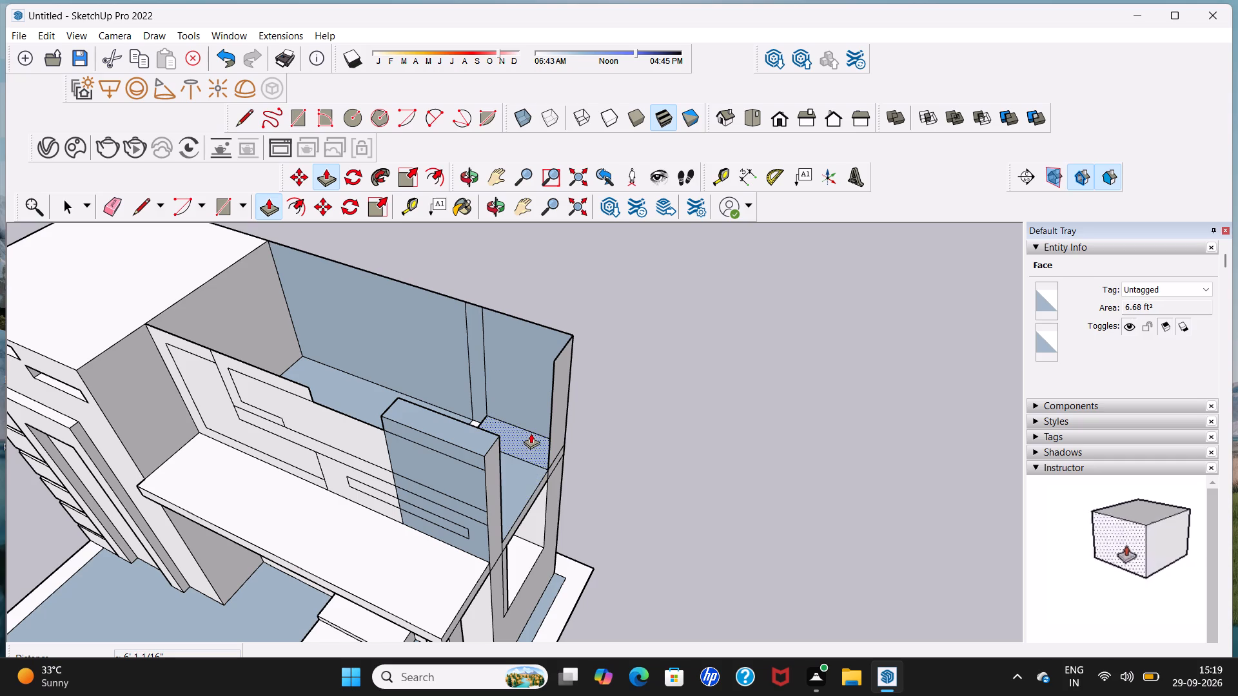
{"action": "middle_click_drag", "start_coordinate": [531, 433], "coordinate": [504, 504]}
{"action": "middle_click_drag", "start_coordinate": [504, 503], "coordinate": [725, 457]}
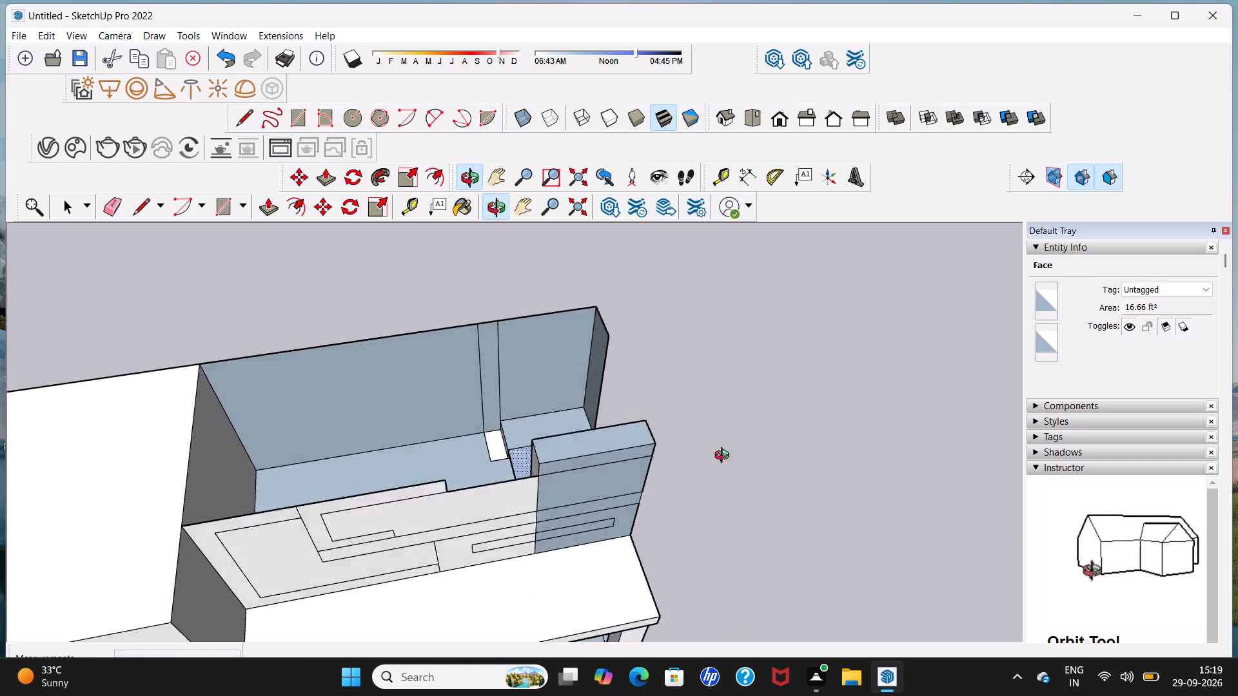
{"action": "middle_click_drag", "start_coordinate": [725, 457], "coordinate": [831, 415]}
{"action": "middle_click_drag", "start_coordinate": [474, 403], "coordinate": [642, 386]}
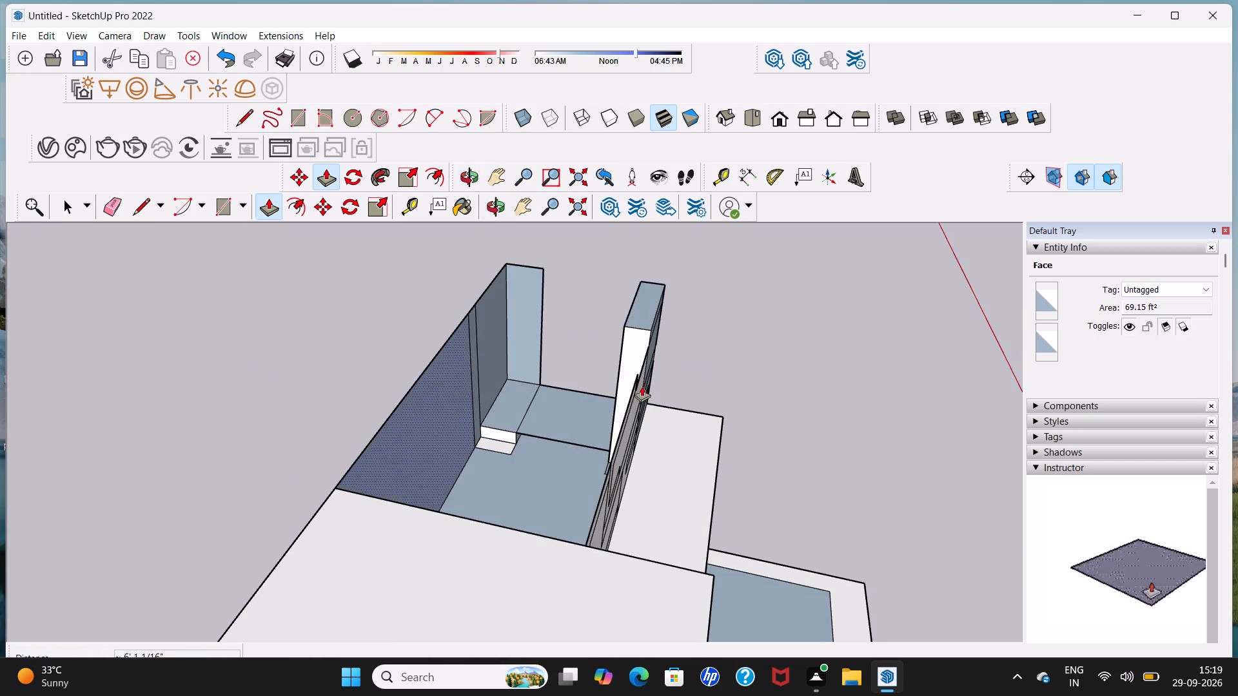
{"action": "middle_click_drag", "start_coordinate": [555, 459], "coordinate": [601, 475]}
{"action": "scroll", "coordinate": [558, 464], "scroll_direction": "up", "scroll_amount": 5}
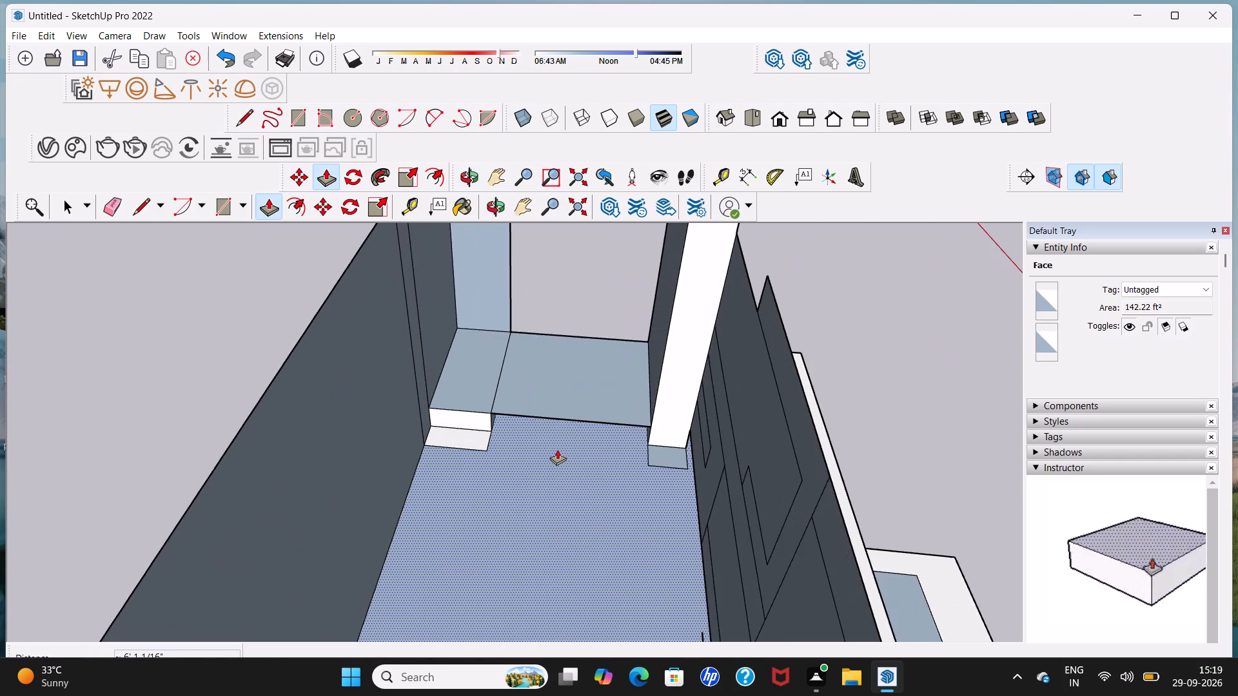
{"action": "scroll", "coordinate": [557, 449], "scroll_direction": "up", "scroll_amount": 1}
{"action": "middle_click_drag", "start_coordinate": [557, 449], "coordinate": [573, 457]}
{"action": "scroll", "coordinate": [574, 457], "scroll_direction": "up", "scroll_amount": 6}
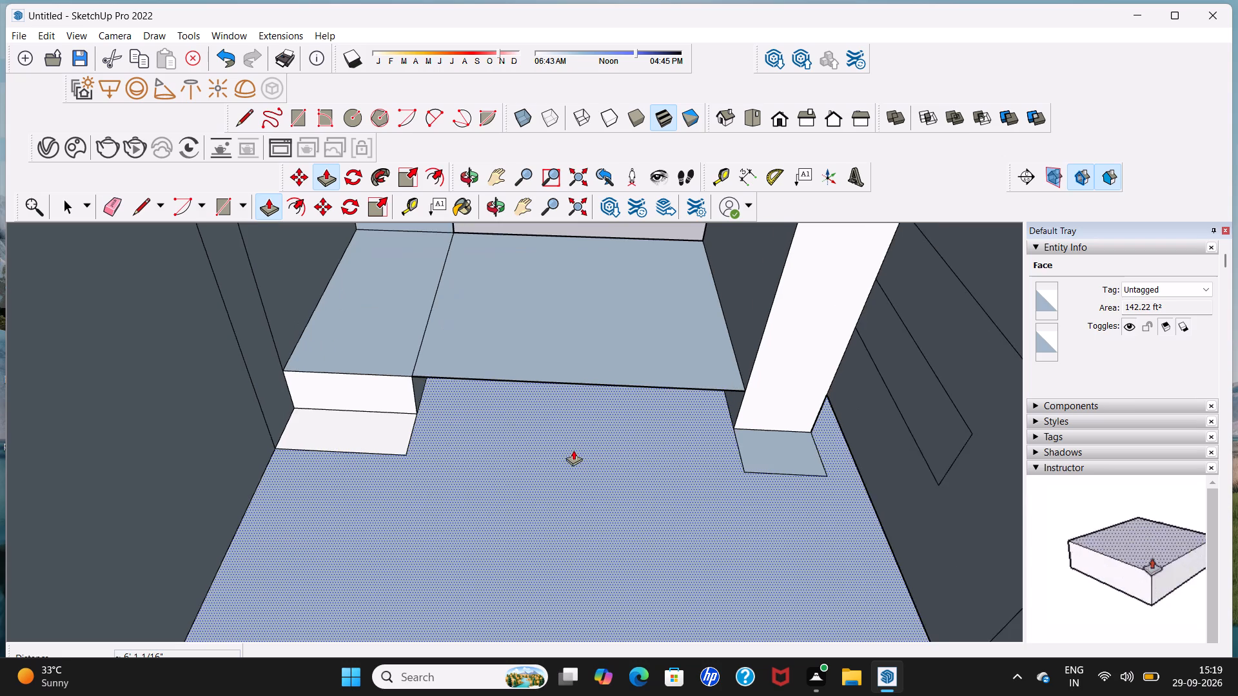
{"action": "middle_click_drag", "start_coordinate": [573, 450], "coordinate": [609, 362]}
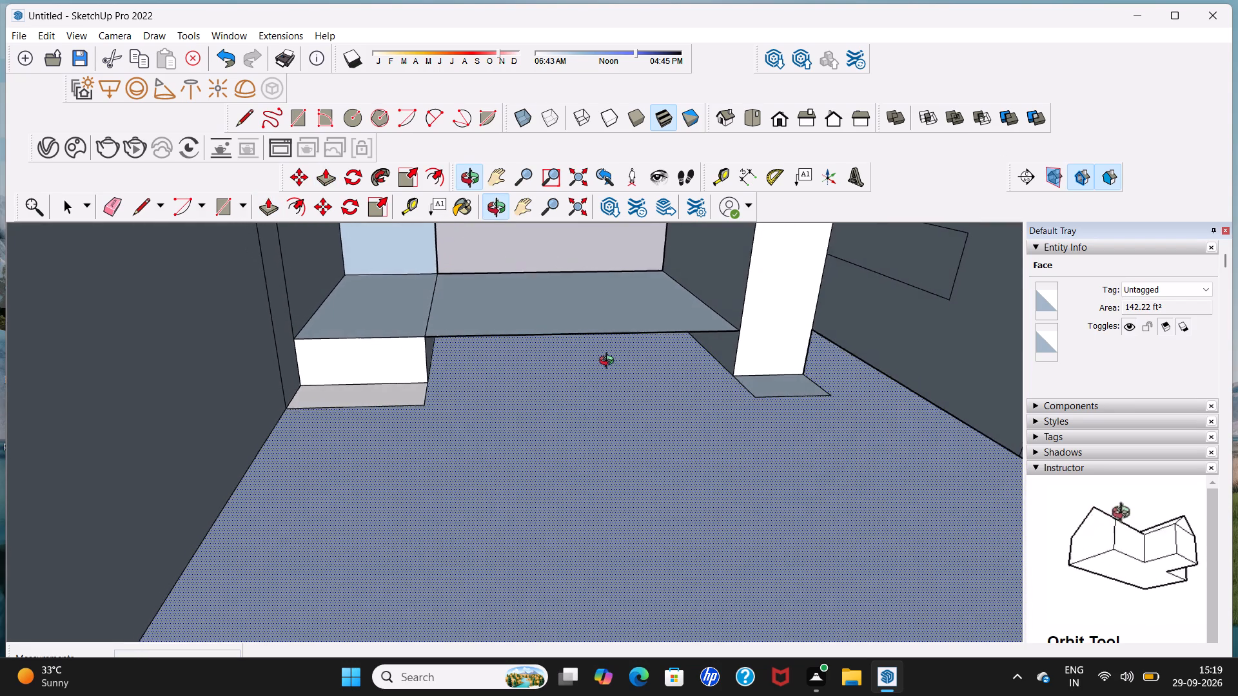
{"action": "middle_click_drag", "start_coordinate": [609, 362], "coordinate": [594, 313]}
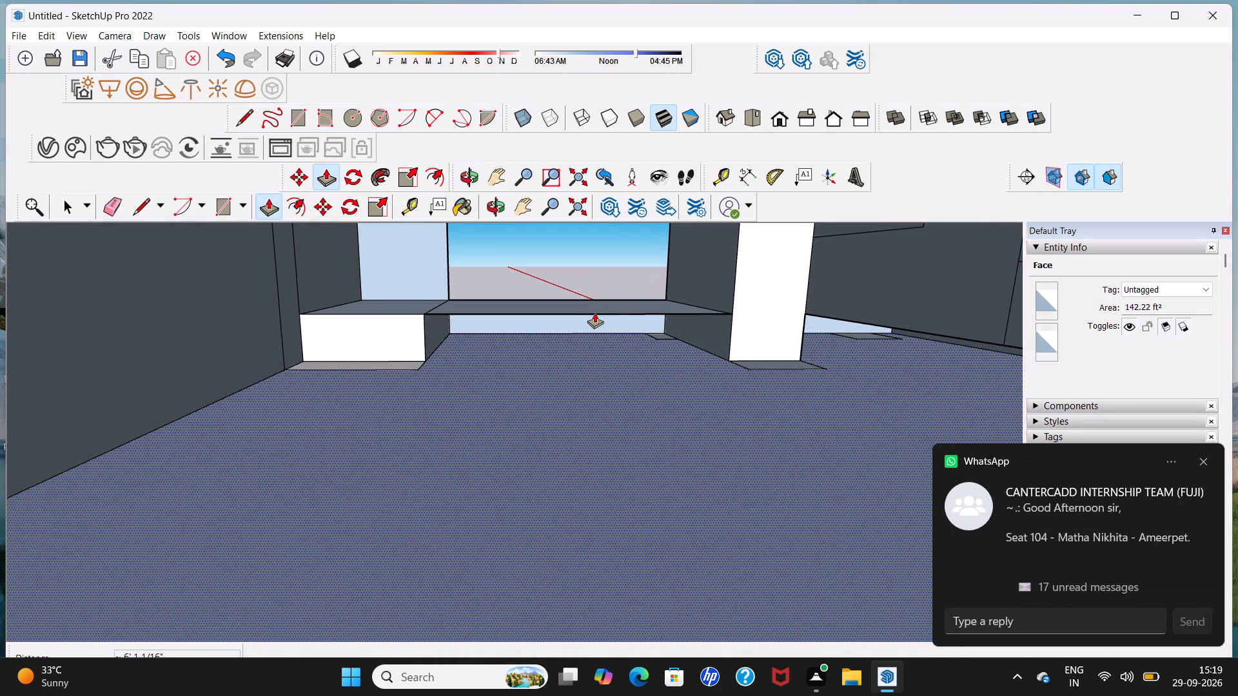
{"action": "key", "text": "space"}
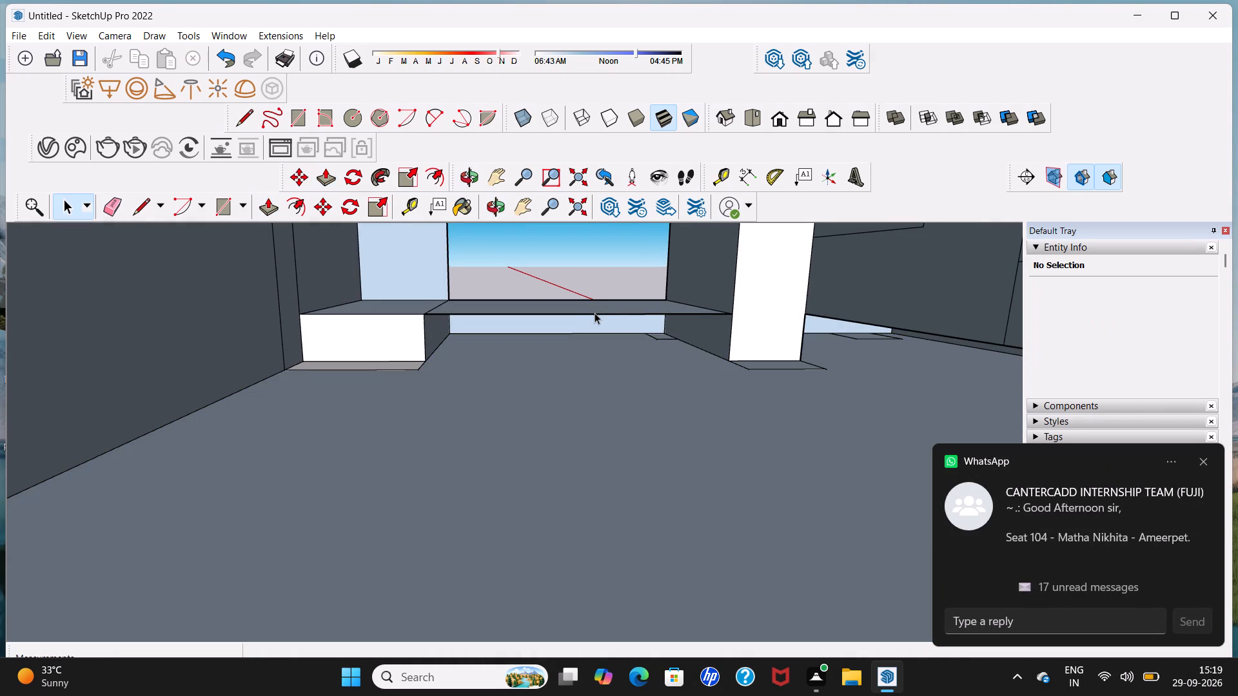
{"action": "left_click", "coordinate": [595, 314]}
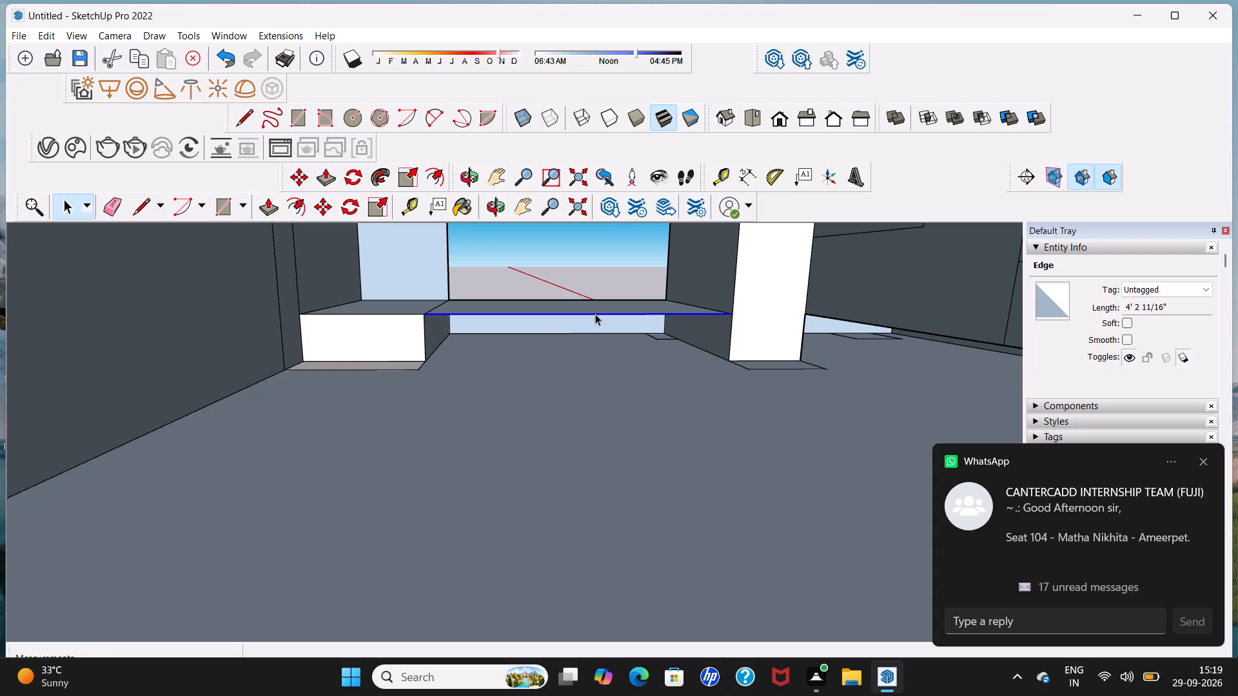
{"action": "key", "text": "Delete"}
Examine the house from outside, checking the front facade, entrance steps, canopy and open upper storey.
{"action": "scroll", "coordinate": [595, 314], "scroll_direction": "down", "scroll_amount": 6}
{"action": "scroll", "coordinate": [595, 314], "scroll_direction": "down", "scroll_amount": 20}
{"action": "scroll", "coordinate": [595, 314], "scroll_direction": "down", "scroll_amount": 20}
{"action": "scroll", "coordinate": [595, 314], "scroll_direction": "down", "scroll_amount": 12}
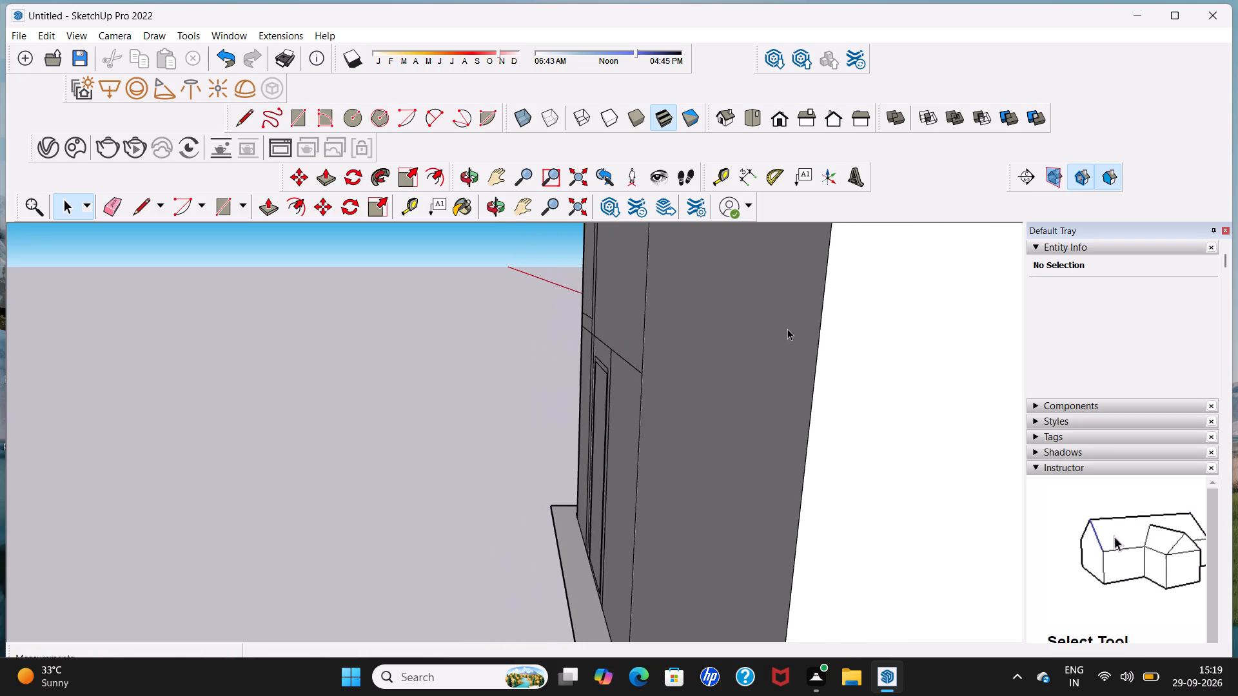
{"action": "scroll", "coordinate": [787, 329], "scroll_direction": "down", "scroll_amount": 20}
{"action": "scroll", "coordinate": [787, 329], "scroll_direction": "down", "scroll_amount": 3}
{"action": "middle_click_drag", "start_coordinate": [851, 356], "coordinate": [464, 314]}
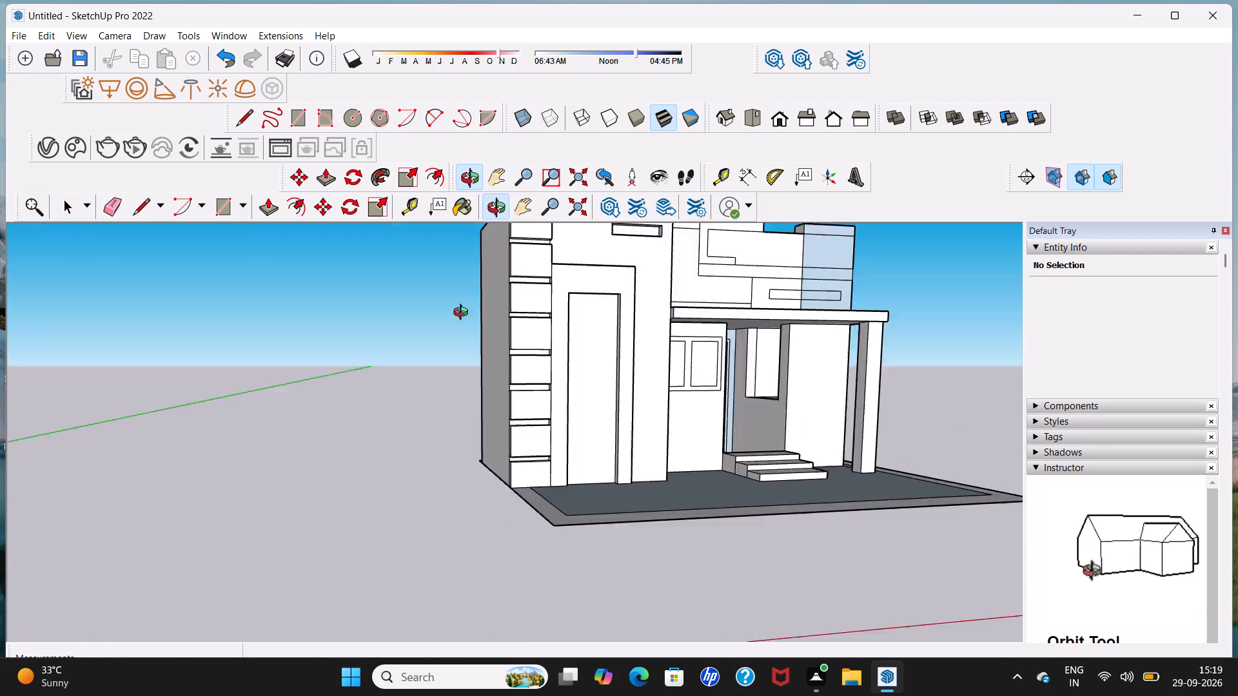
{"action": "middle_click_drag", "start_coordinate": [464, 314], "coordinate": [400, 305]}
{"action": "middle_click_drag", "start_coordinate": [569, 346], "coordinate": [709, 331]}
{"action": "scroll", "coordinate": [531, 349], "scroll_direction": "up", "scroll_amount": 5}
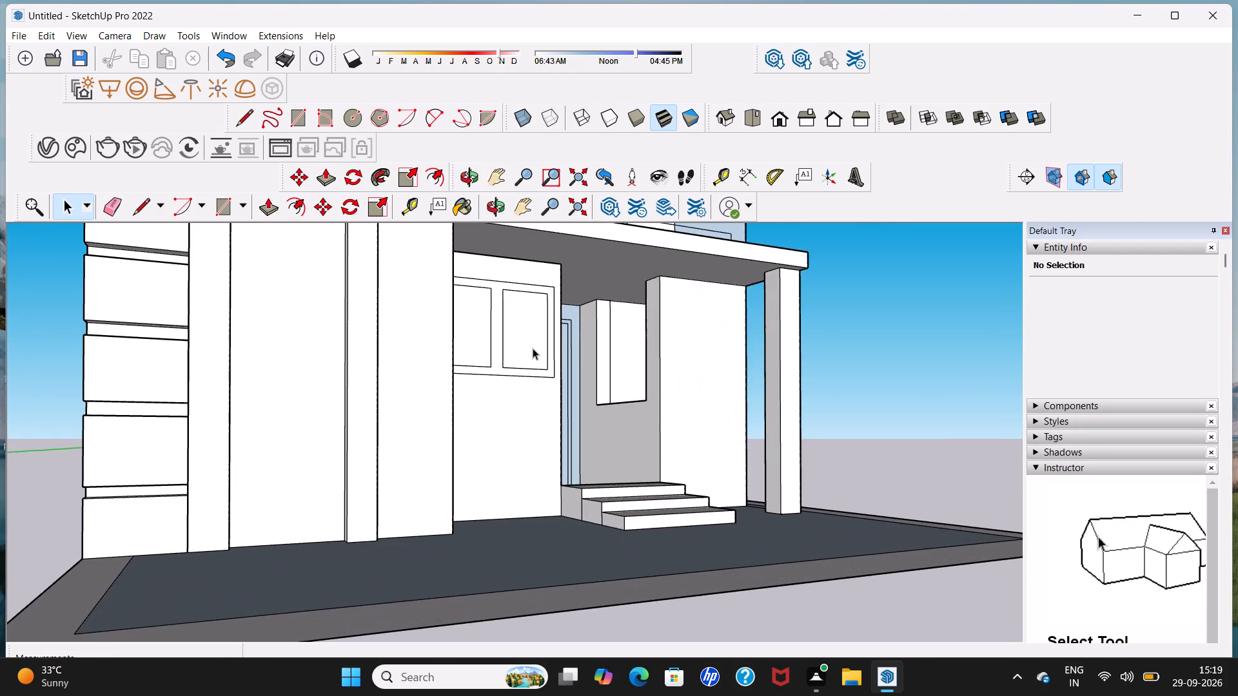
{"action": "scroll", "coordinate": [535, 347], "scroll_direction": "down", "scroll_amount": 7}
{"action": "middle_click_drag", "start_coordinate": [622, 271], "coordinate": [594, 361]}
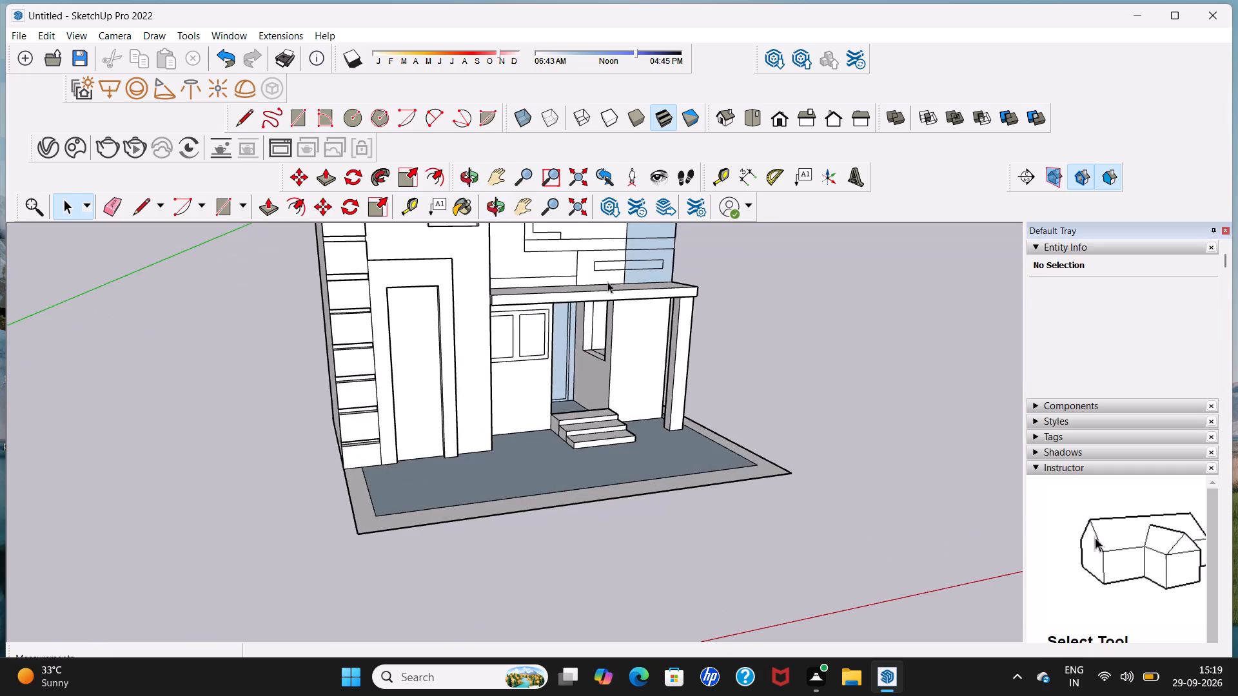
{"action": "scroll", "coordinate": [607, 282], "scroll_direction": "down", "scroll_amount": 12}
{"action": "middle_click_drag", "start_coordinate": [607, 279], "coordinate": [527, 390], "text": "shift"}
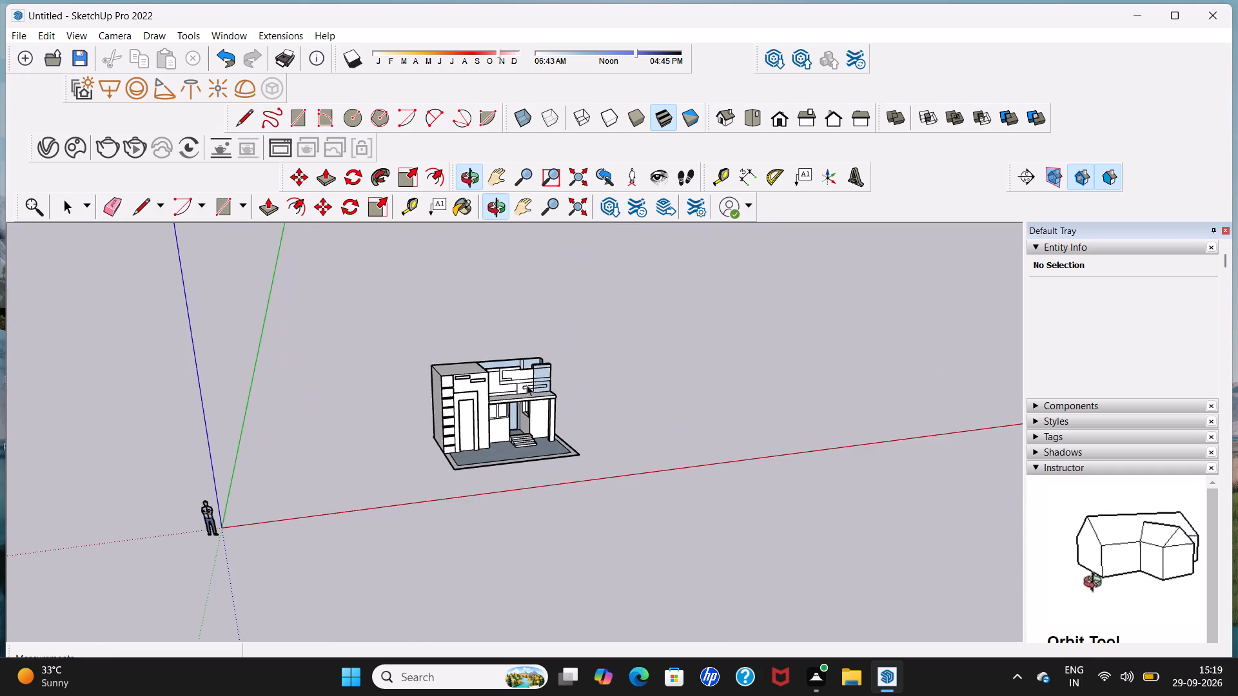
{"action": "middle_click_drag", "start_coordinate": [540, 378], "coordinate": [431, 459]}
Draw a line about 10' 3" long on the upper floor, from the front stub footprint's corner to the tower wall, parallel to the front wall.
{"action": "scroll", "coordinate": [611, 344], "scroll_direction": "up", "scroll_amount": 5}
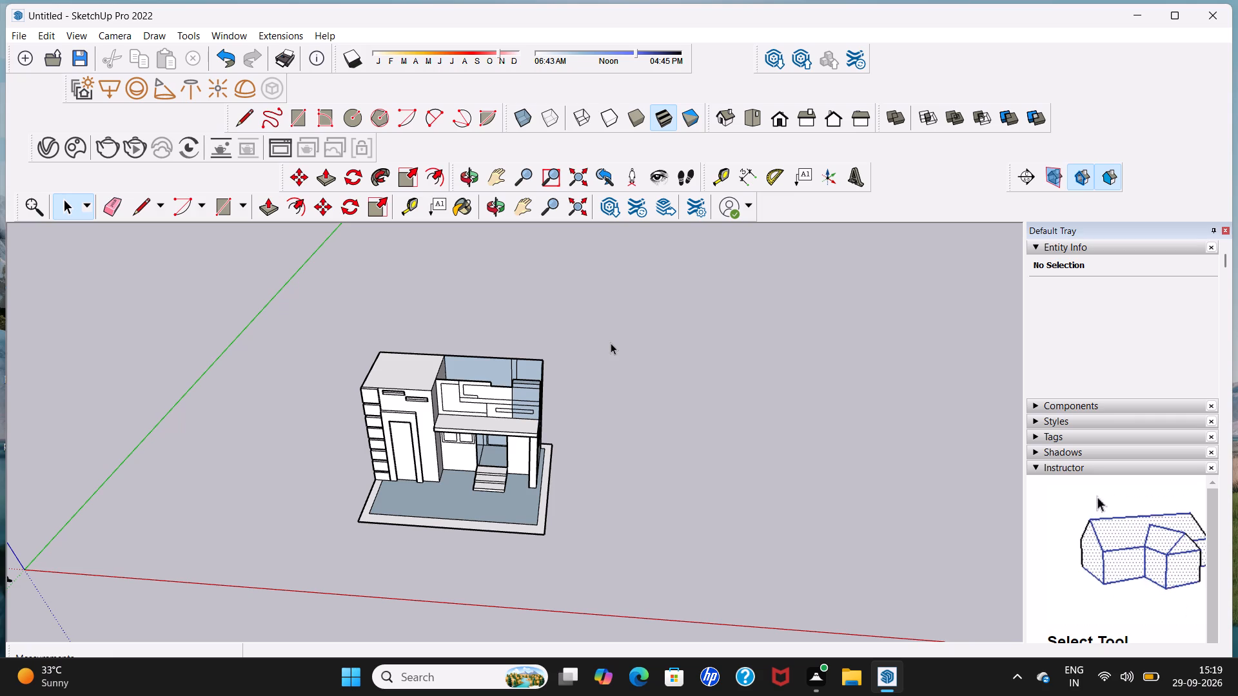
{"action": "scroll", "coordinate": [450, 390], "scroll_direction": "up", "scroll_amount": 6}
{"action": "scroll", "coordinate": [526, 400], "scroll_direction": "up", "scroll_amount": 6}
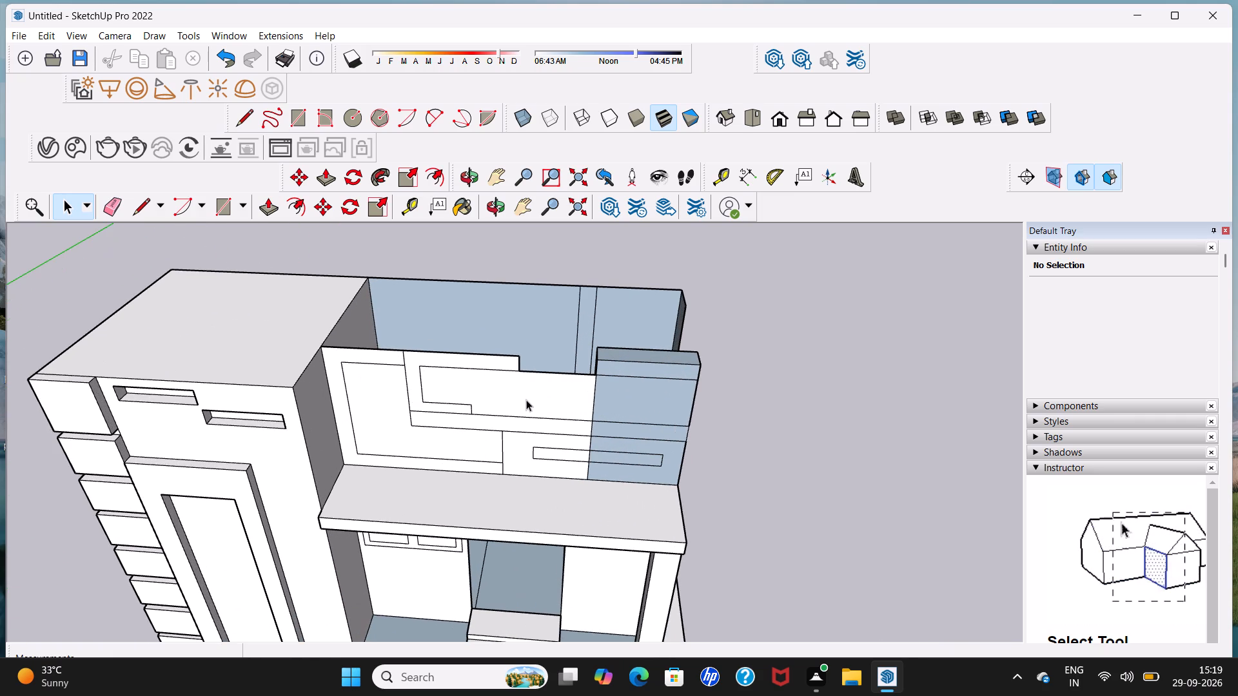
{"action": "scroll", "coordinate": [526, 400], "scroll_direction": "up", "scroll_amount": 1}
{"action": "middle_click_drag", "start_coordinate": [526, 400], "coordinate": [399, 604]}
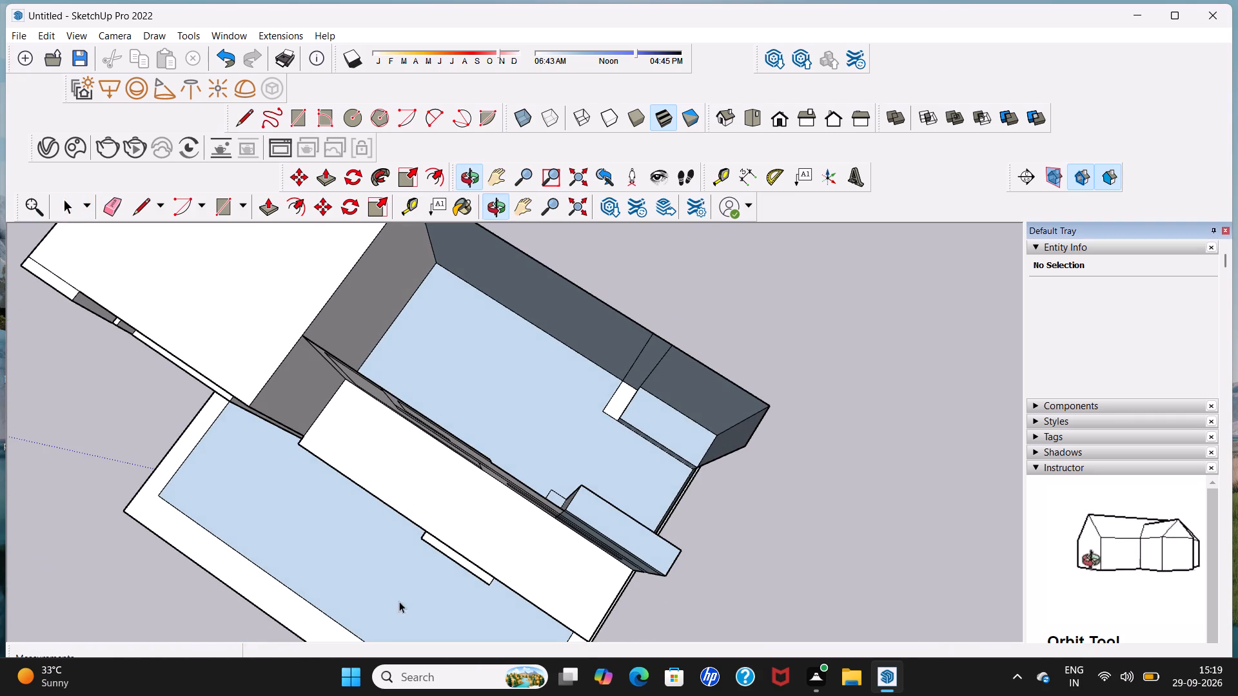
{"action": "middle_click_drag", "start_coordinate": [462, 405], "coordinate": [303, 401]}
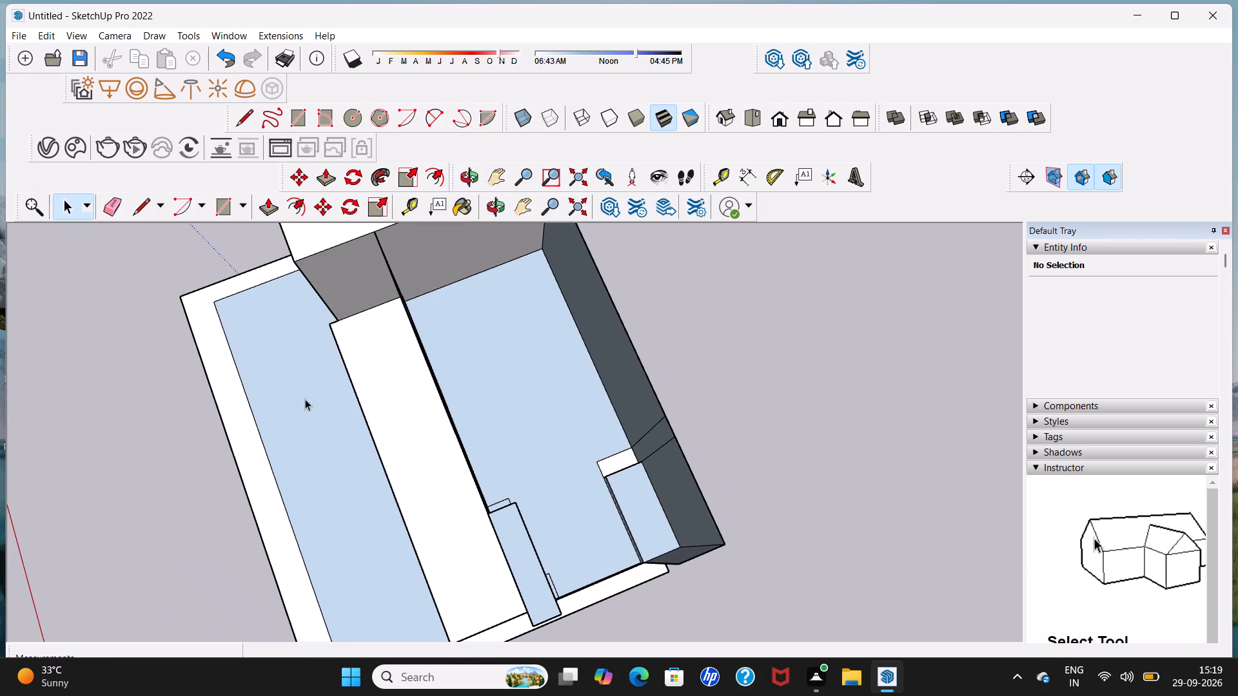
{"action": "middle_click_drag", "start_coordinate": [443, 329], "coordinate": [389, 391]}
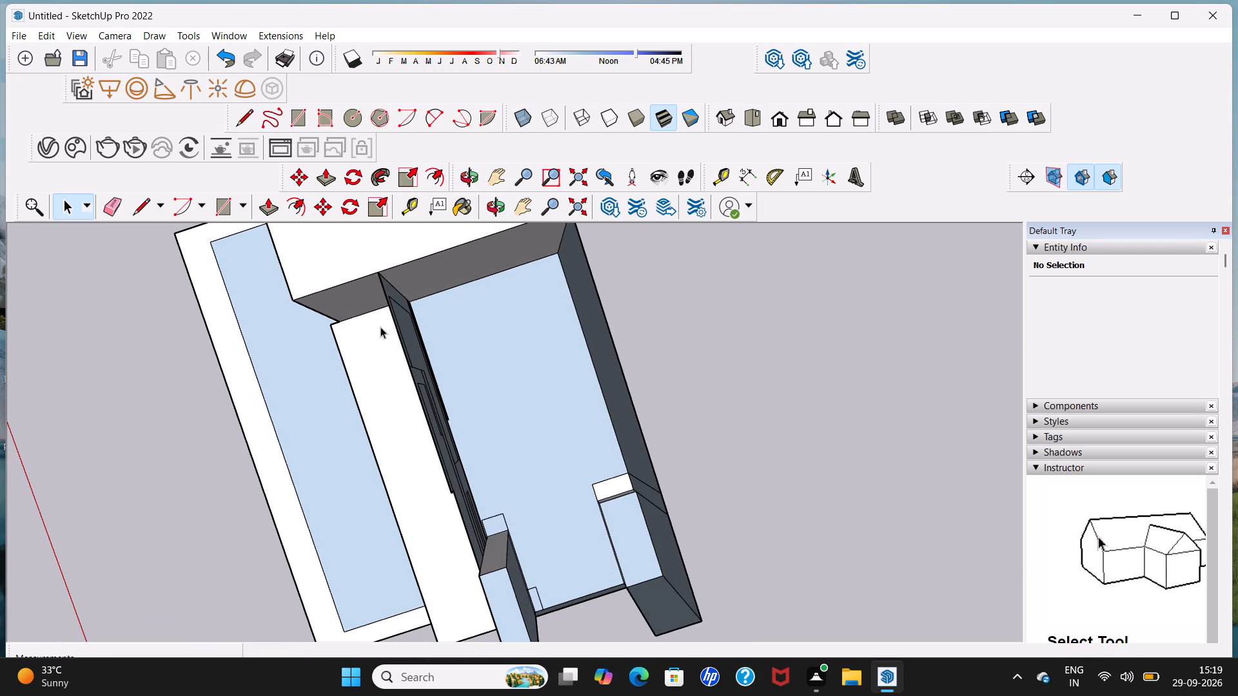
{"action": "left_click", "coordinate": [242, 115]}
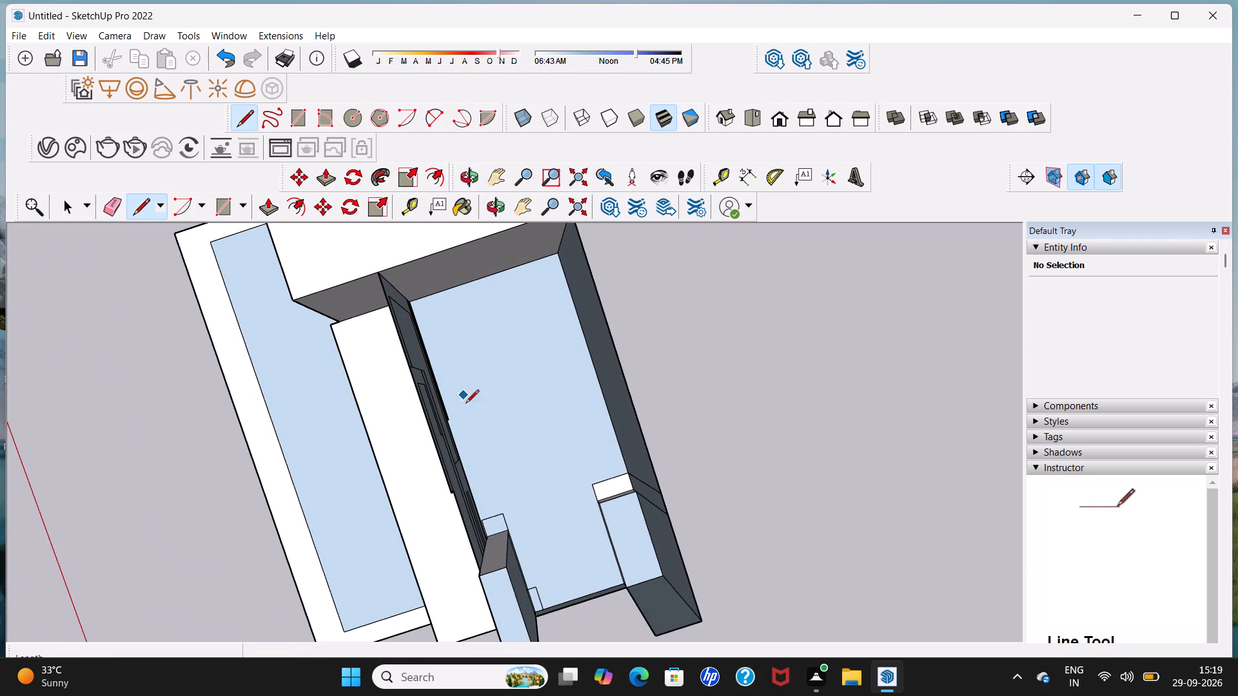
{"action": "left_click", "coordinate": [500, 512]}
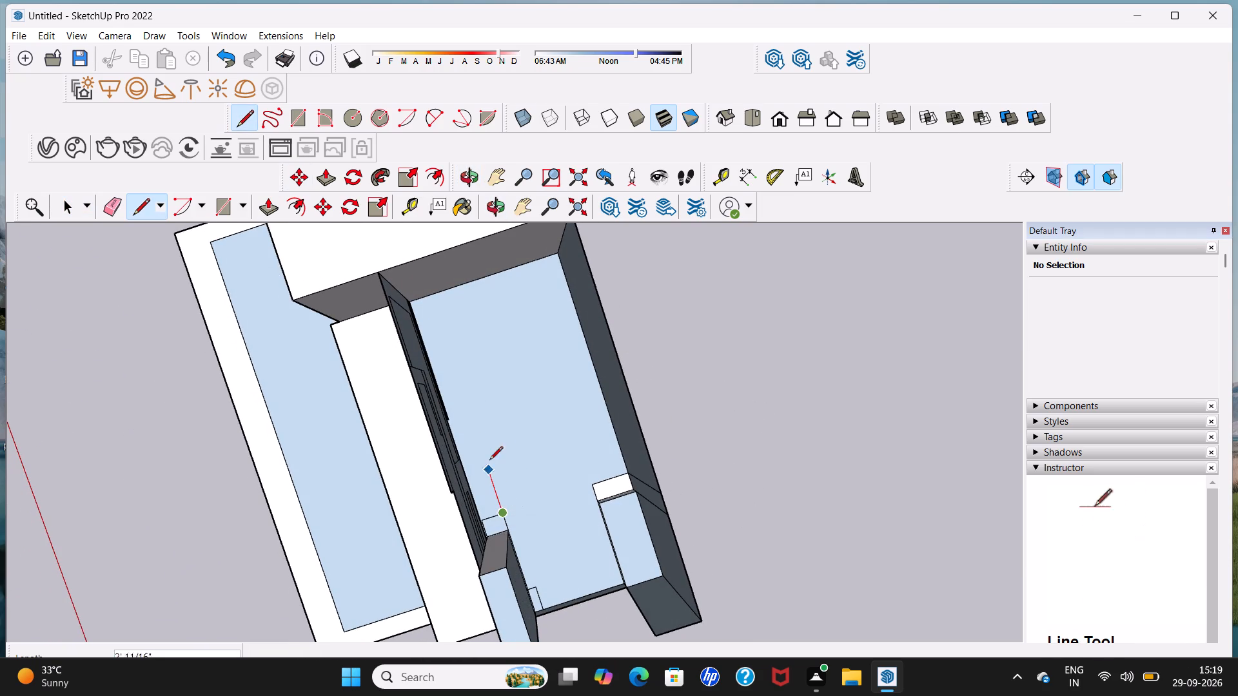
{"action": "left_click", "coordinate": [430, 296]}
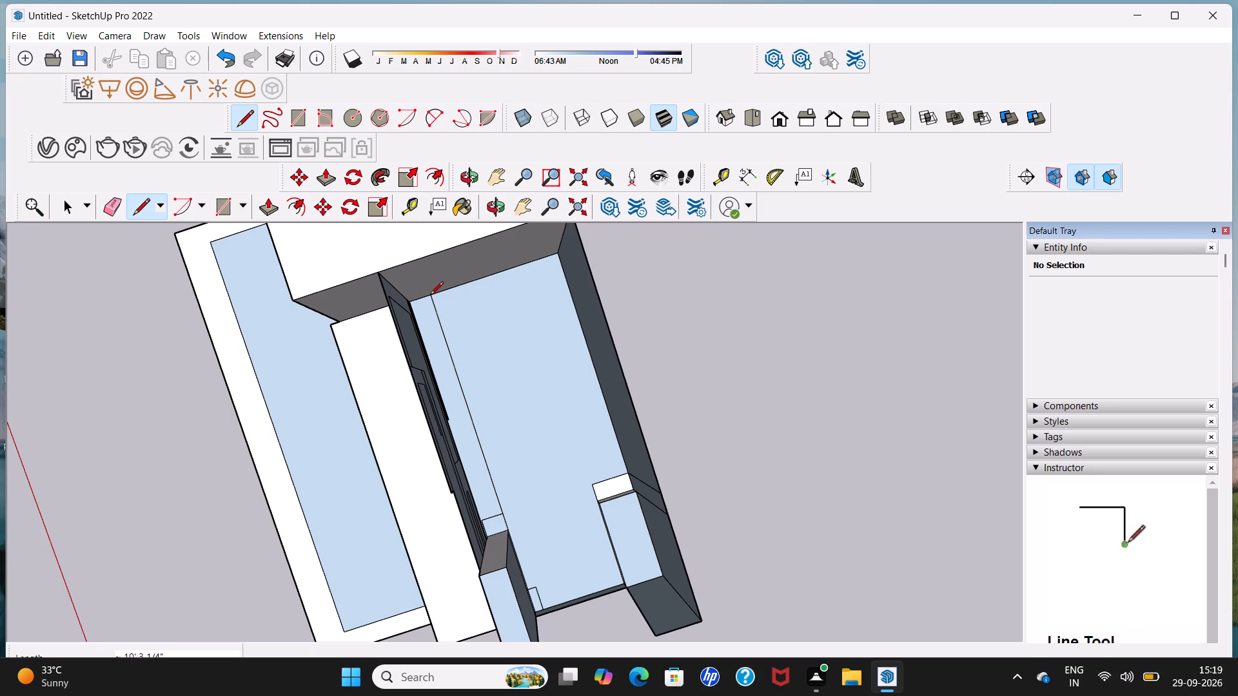
{"action": "key", "text": "space"}
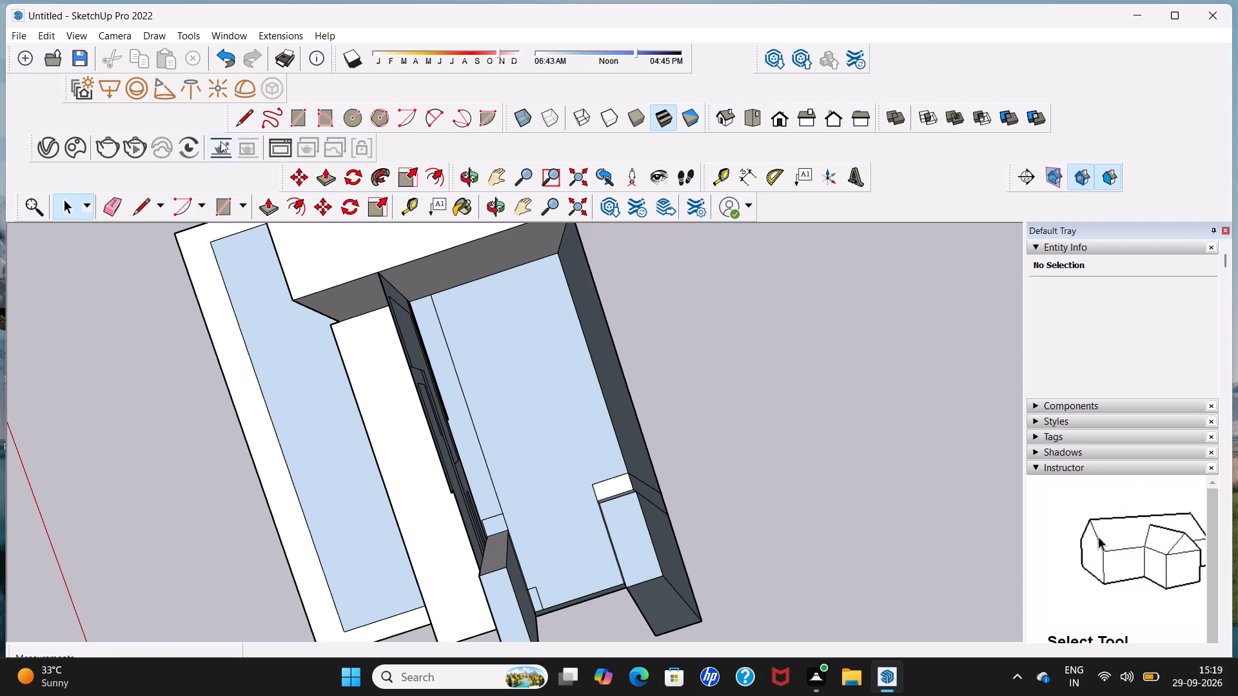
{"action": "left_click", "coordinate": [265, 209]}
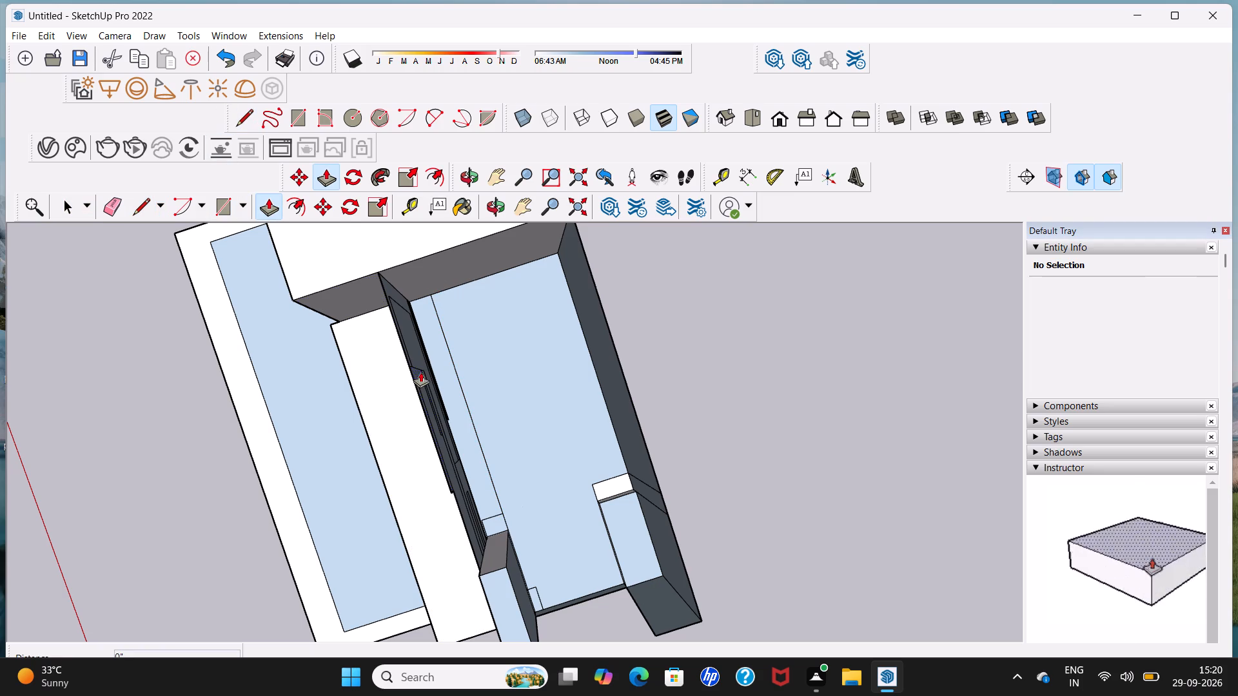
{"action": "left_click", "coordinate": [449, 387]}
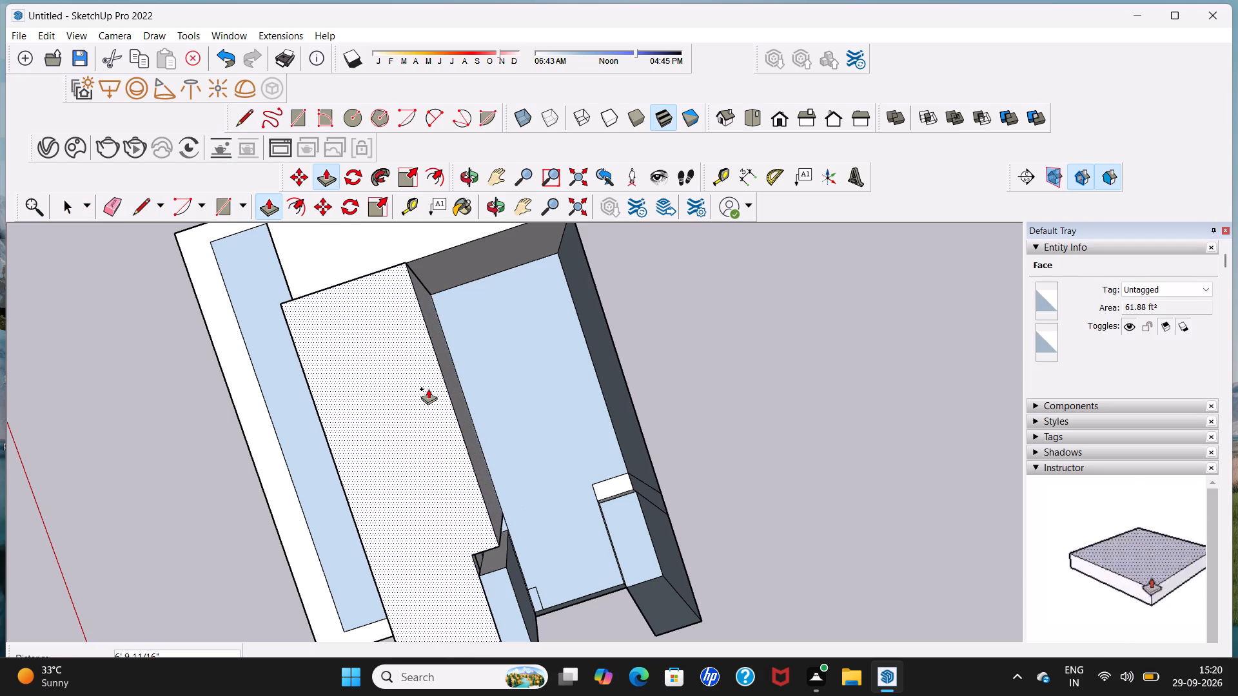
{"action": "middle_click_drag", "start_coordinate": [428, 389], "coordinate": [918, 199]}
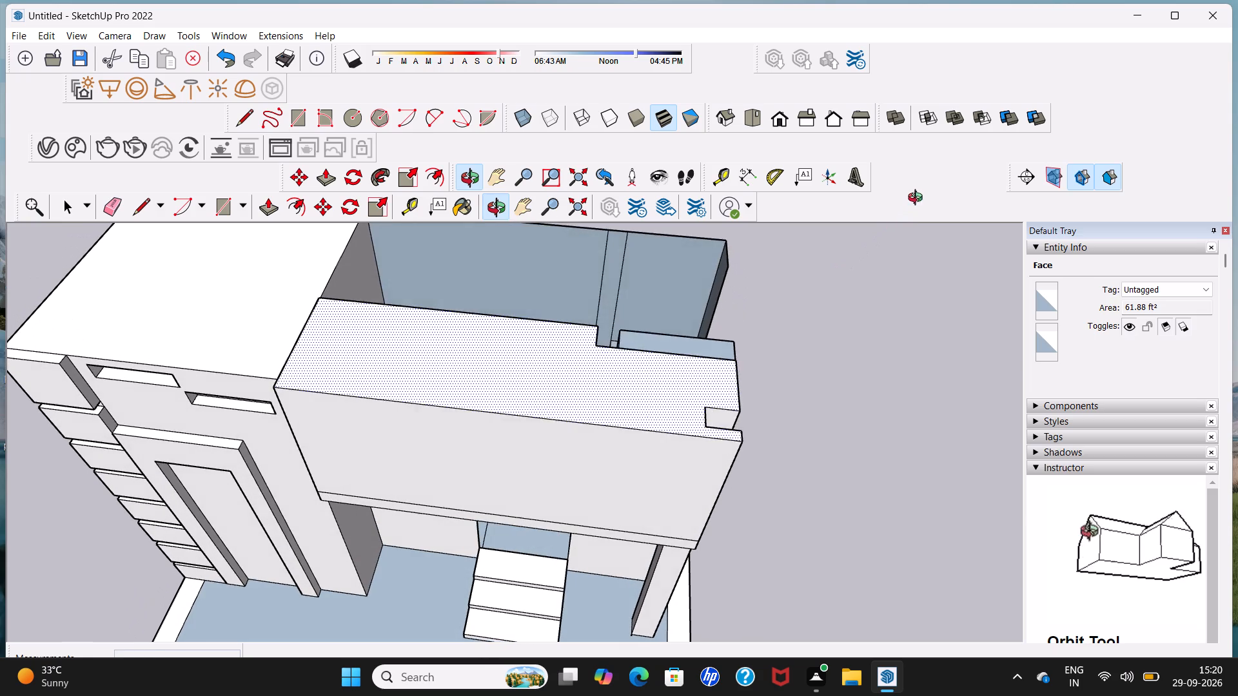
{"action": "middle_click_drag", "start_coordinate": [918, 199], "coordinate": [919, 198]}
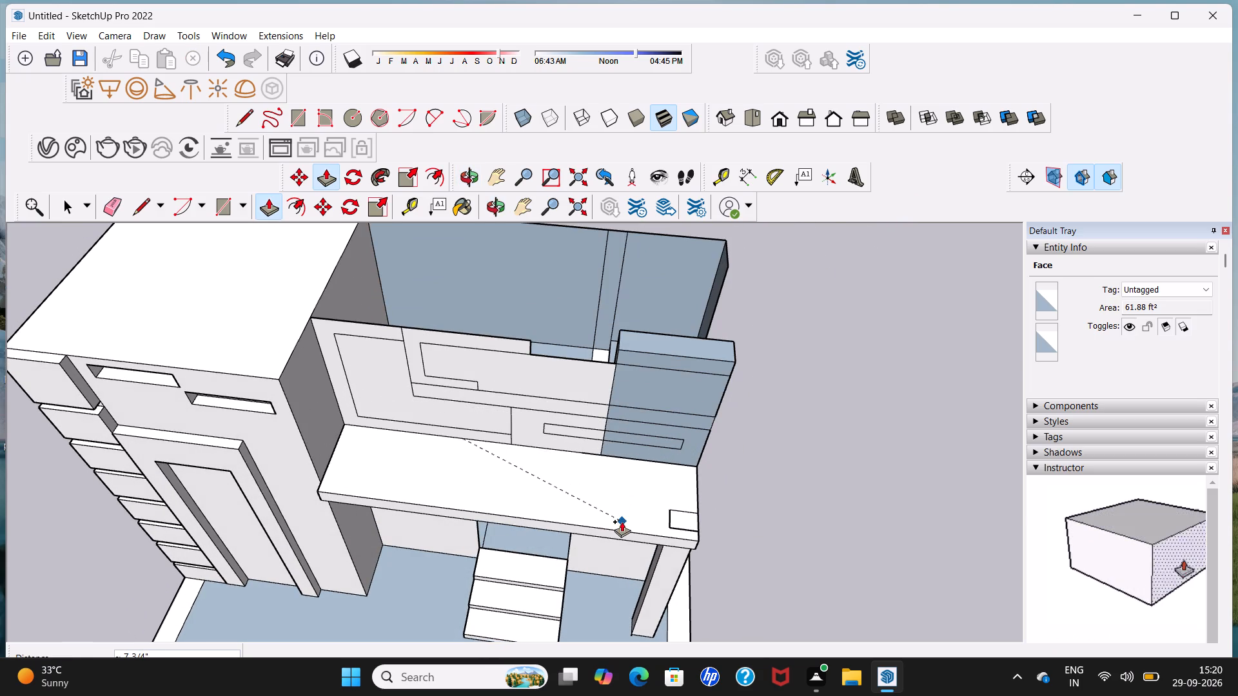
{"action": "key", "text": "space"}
Draw a line about 4' 9" long on the upper floor strip, from the loose line's free end to the small rectangle's corner.
{"action": "middle_click_drag", "start_coordinate": [627, 516], "coordinate": [450, 526]}
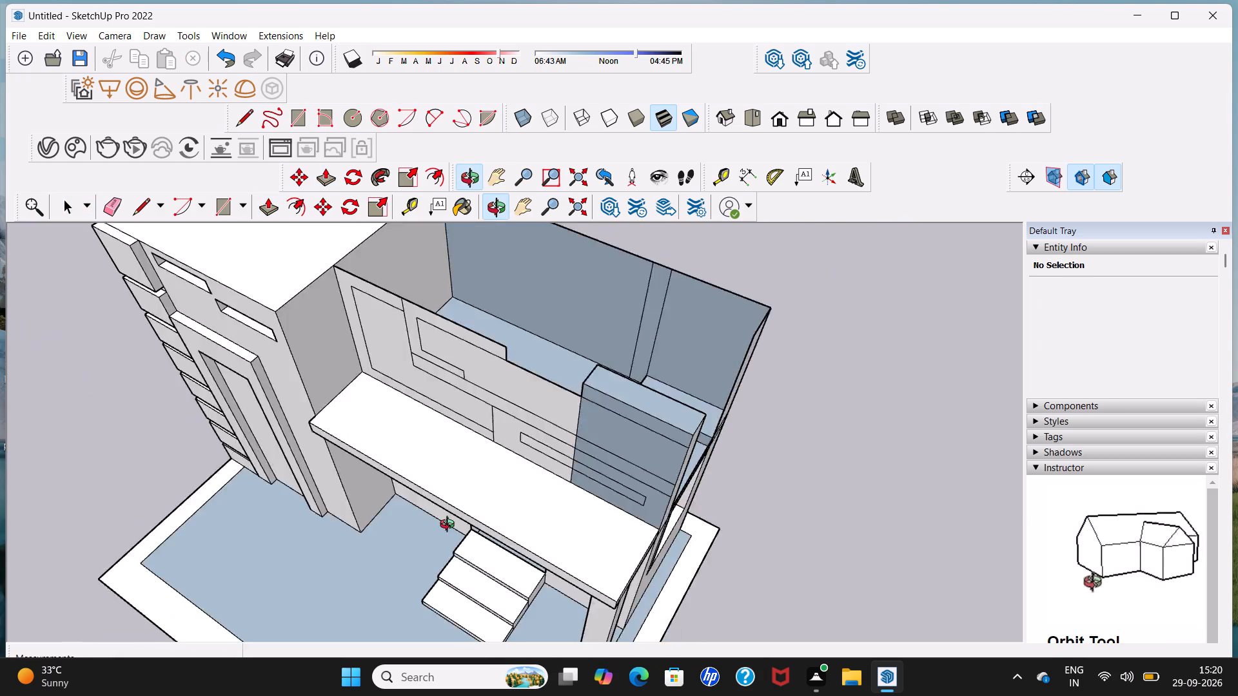
{"action": "middle_click_drag", "start_coordinate": [450, 526], "coordinate": [119, 512]}
{"action": "middle_click_drag", "start_coordinate": [507, 346], "coordinate": [494, 313]}
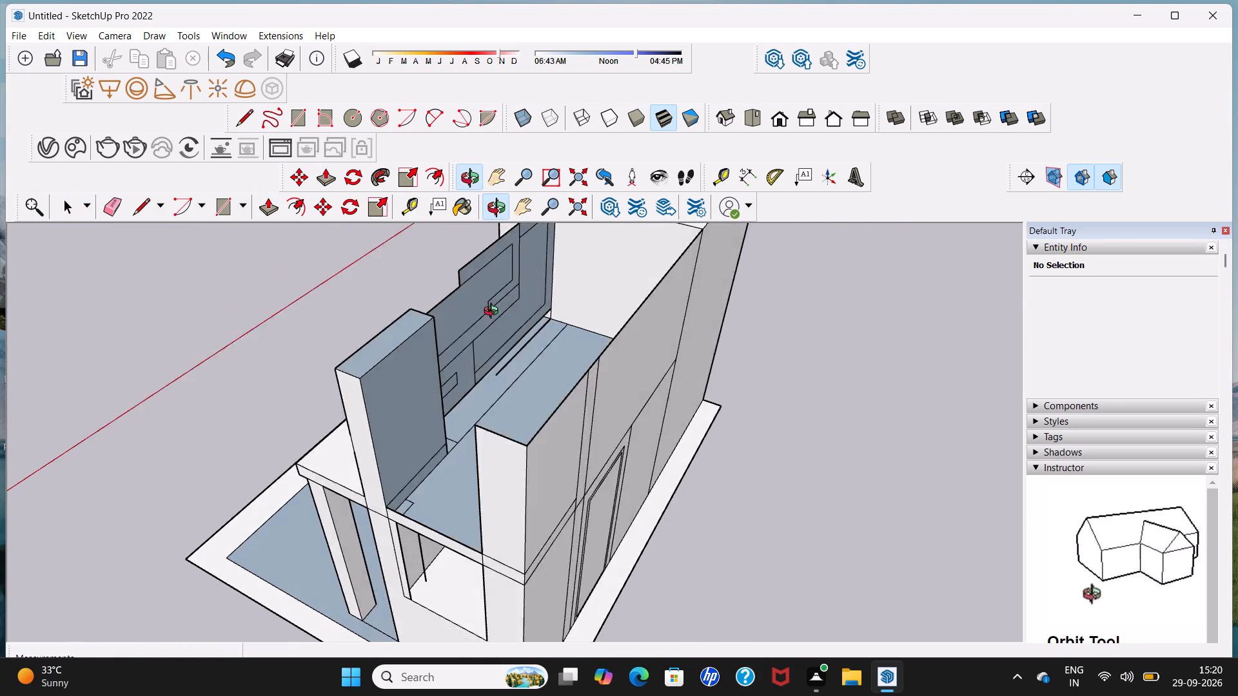
{"action": "middle_click_drag", "start_coordinate": [494, 313], "coordinate": [477, 267]}
{"action": "scroll", "coordinate": [480, 314], "scroll_direction": "up", "scroll_amount": 6}
{"action": "middle_click_drag", "start_coordinate": [485, 356], "coordinate": [489, 397]}
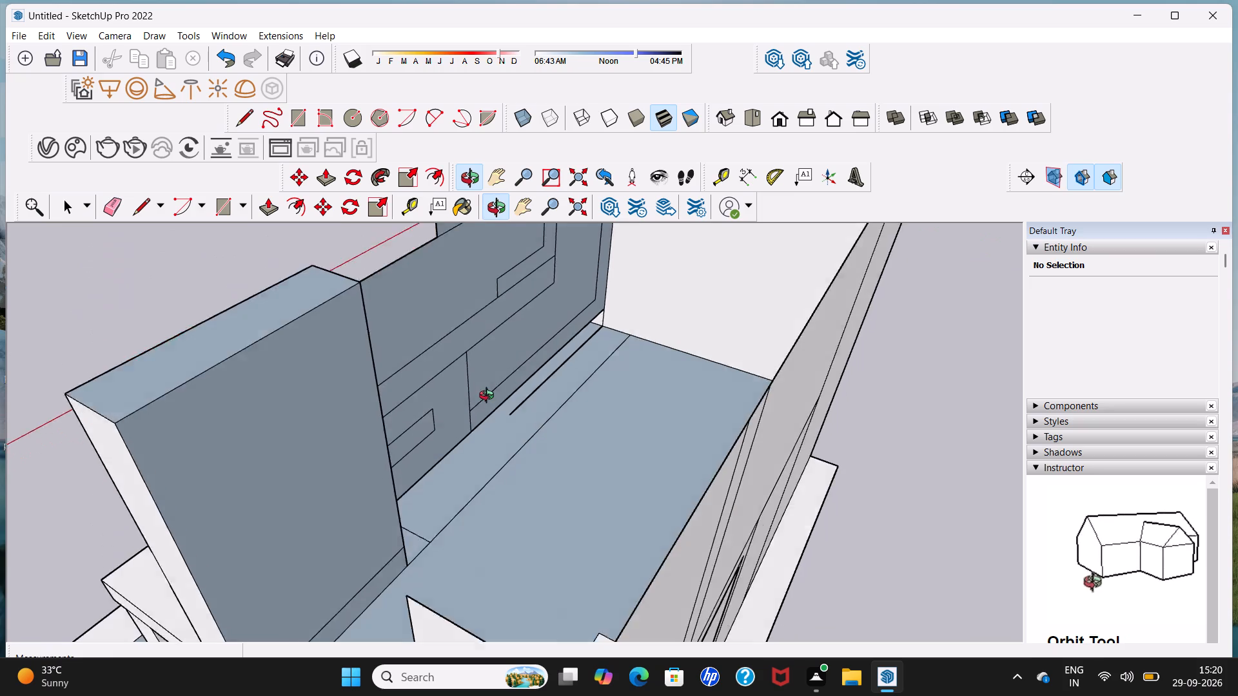
{"action": "middle_click_drag", "start_coordinate": [489, 397], "coordinate": [487, 418]}
{"action": "middle_click_drag", "start_coordinate": [503, 429], "coordinate": [429, 435]}
{"action": "scroll", "coordinate": [429, 435], "scroll_direction": "up", "scroll_amount": 4}
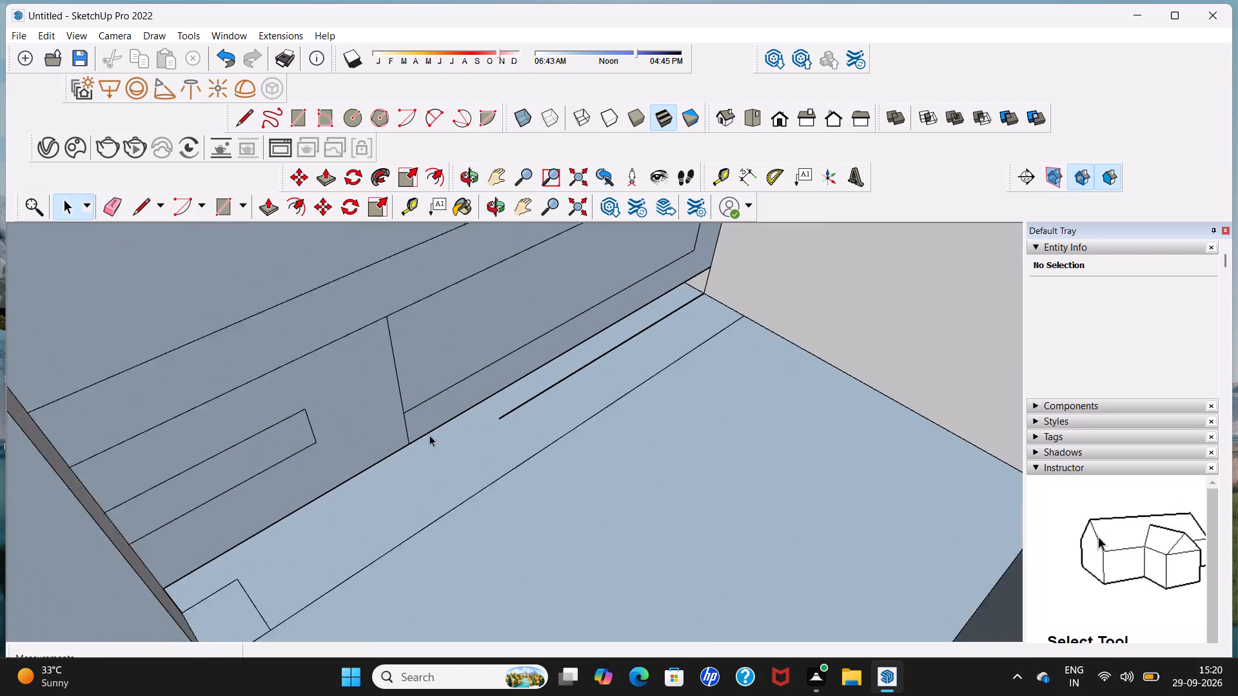
{"action": "scroll", "coordinate": [429, 435], "scroll_direction": "up", "scroll_amount": 2}
{"action": "middle_click_drag", "start_coordinate": [437, 431], "coordinate": [525, 379]}
{"action": "scroll", "coordinate": [525, 374], "scroll_direction": "down", "scroll_amount": 3}
{"action": "scroll", "coordinate": [525, 374], "scroll_direction": "up", "scroll_amount": 2}
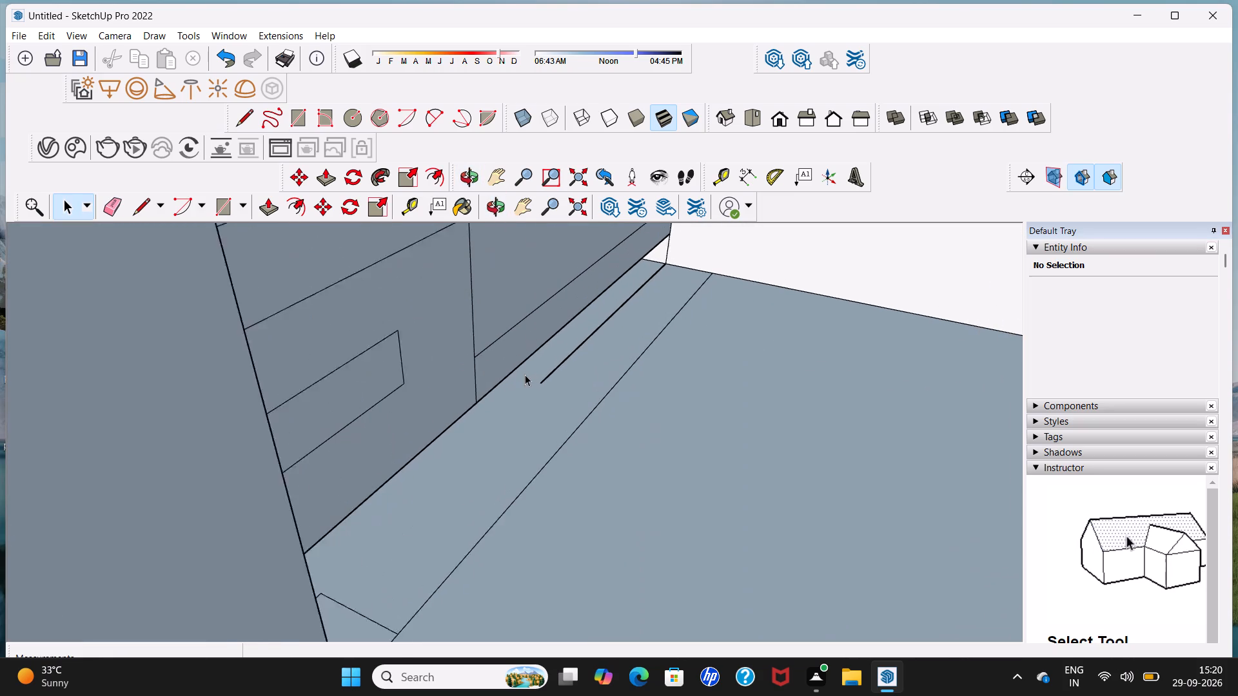
{"action": "scroll", "coordinate": [525, 374], "scroll_direction": "up", "scroll_amount": 2}
{"action": "middle_click_drag", "start_coordinate": [542, 375], "coordinate": [531, 347]}
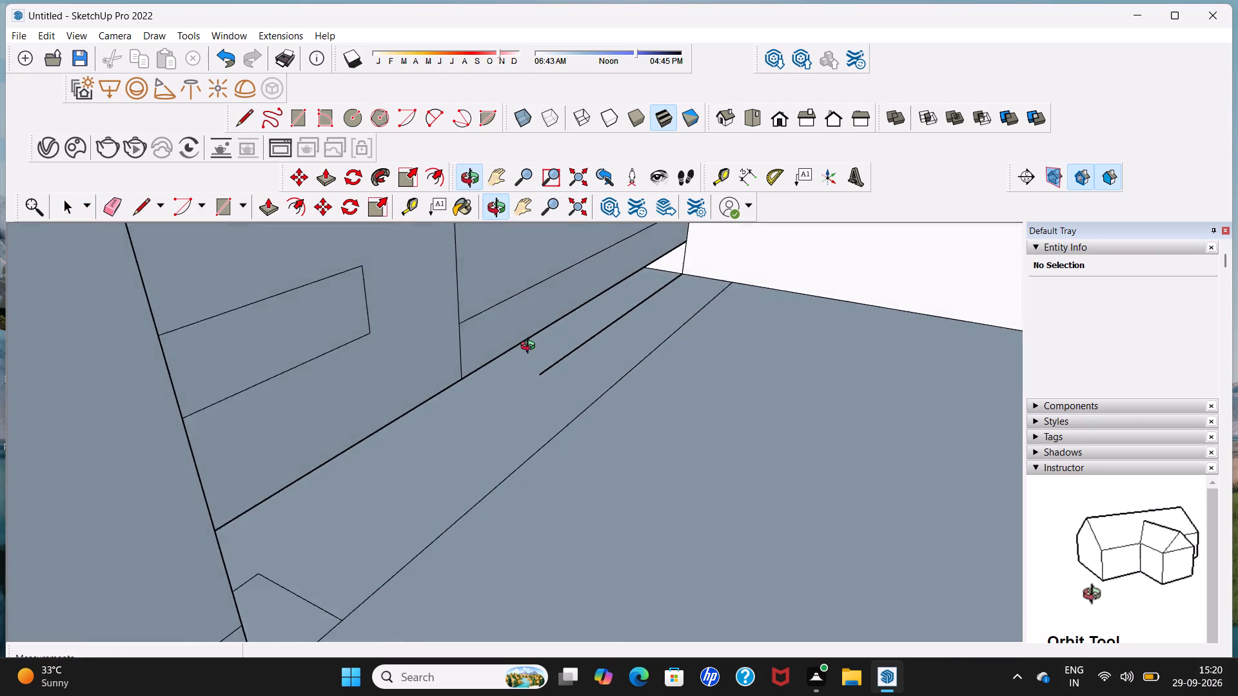
{"action": "middle_click_drag", "start_coordinate": [531, 347], "coordinate": [444, 283]}
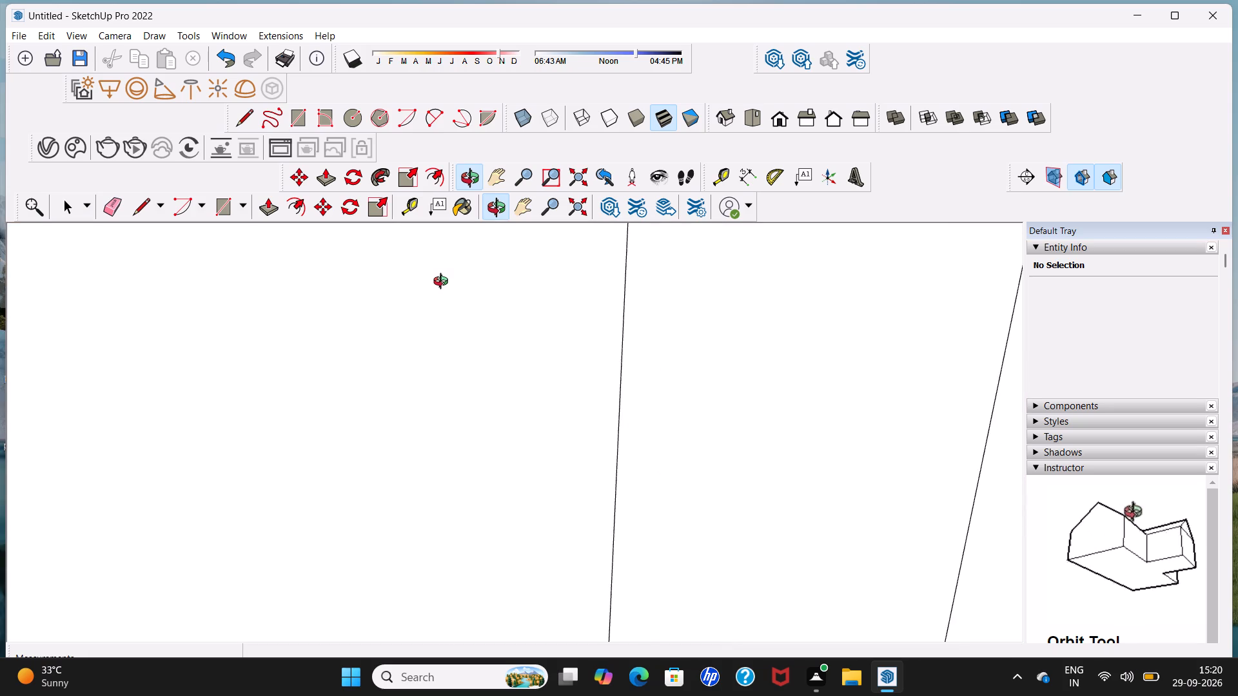
{"action": "middle_click_drag", "start_coordinate": [444, 283], "coordinate": [491, 284]}
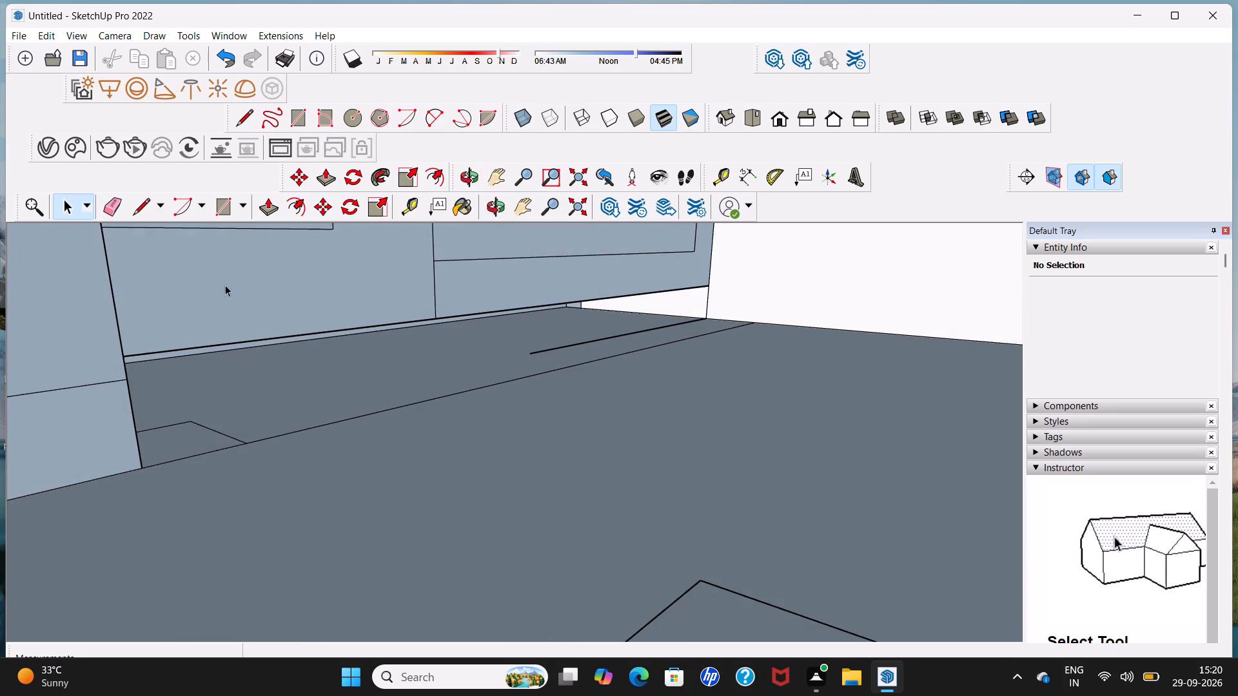
{"action": "left_click", "coordinate": [144, 202]}
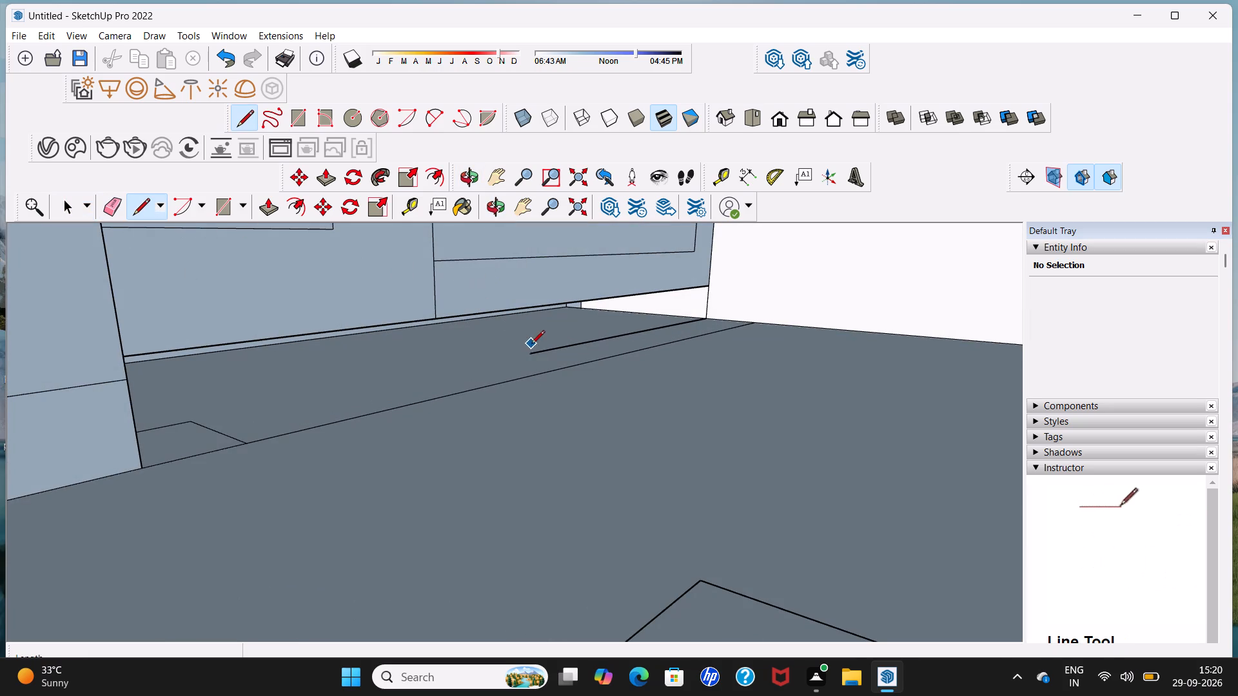
{"action": "left_click", "coordinate": [532, 351]}
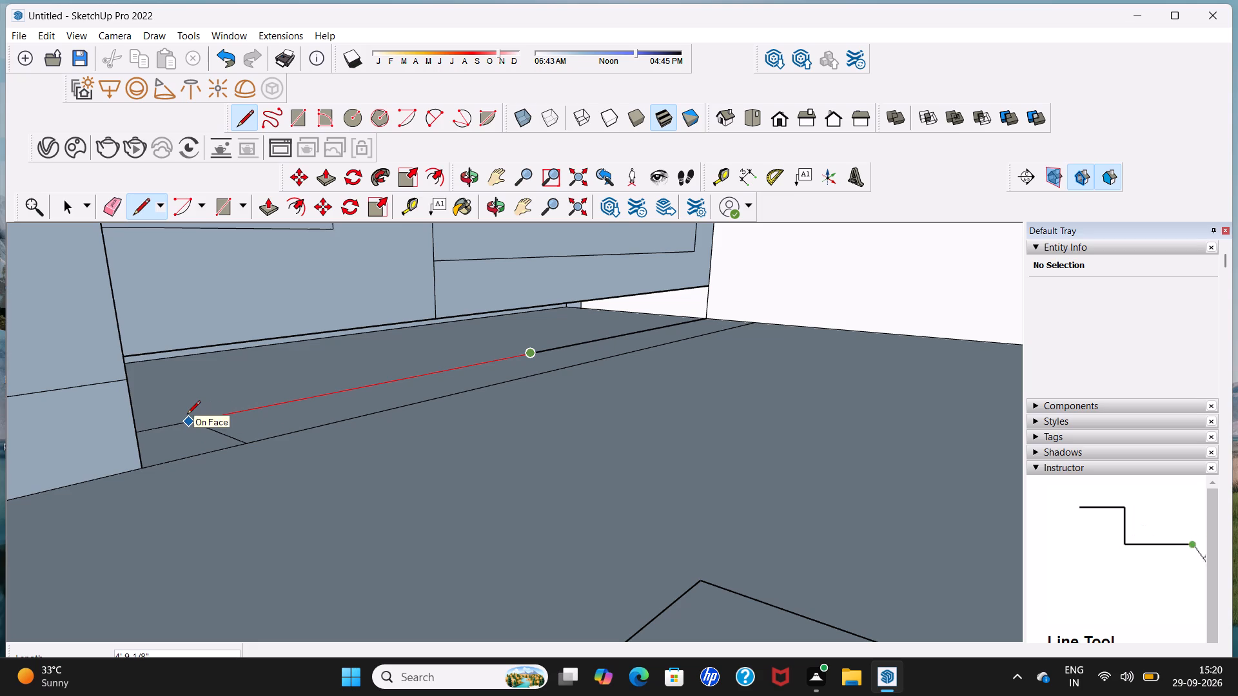
{"action": "scroll", "coordinate": [187, 415], "scroll_direction": "up", "scroll_amount": 7}
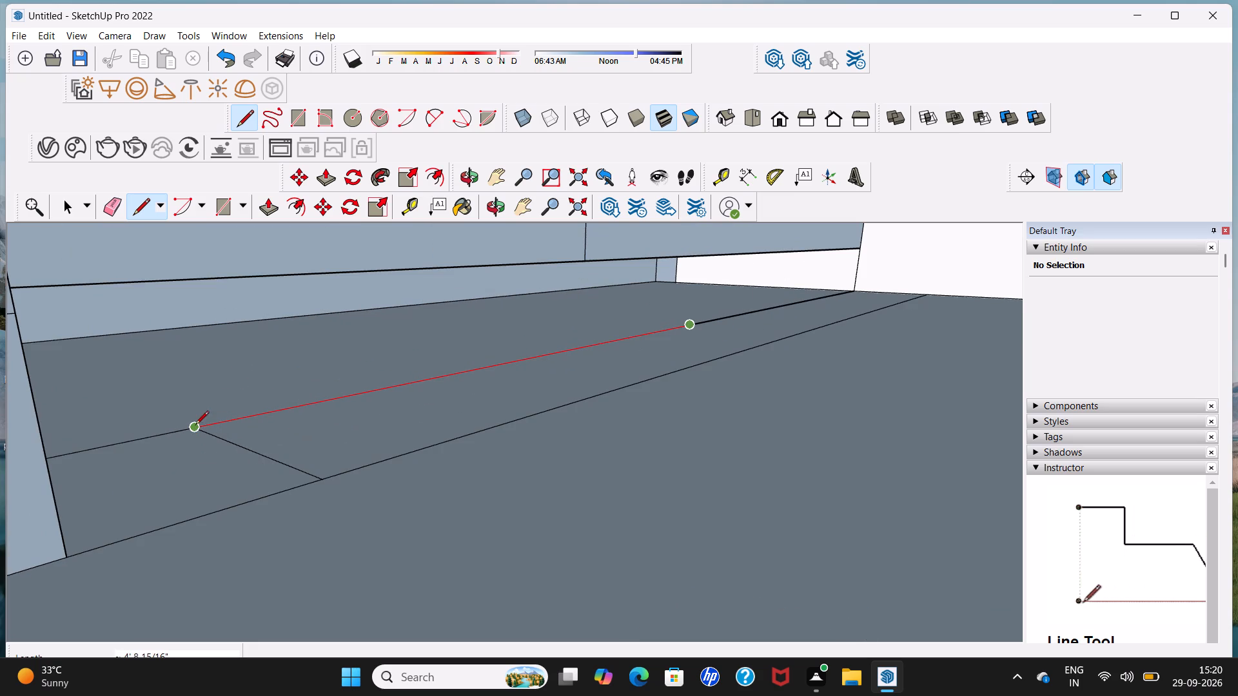
{"action": "left_click", "coordinate": [195, 425]}
Delete the short stray edge on the underside of the slab, atop the inner wall beside the ground floor's end window opening.
{"action": "scroll", "coordinate": [195, 423], "scroll_direction": "down", "scroll_amount": 6}
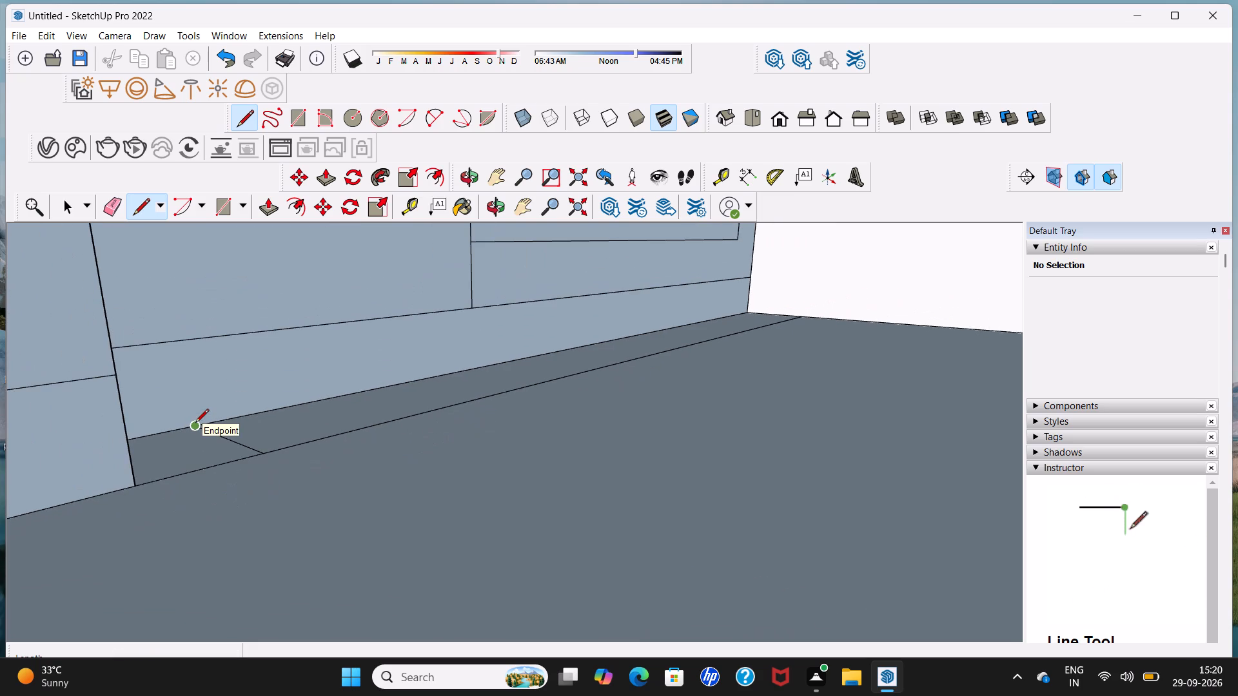
{"action": "scroll", "coordinate": [201, 407], "scroll_direction": "down", "scroll_amount": 12}
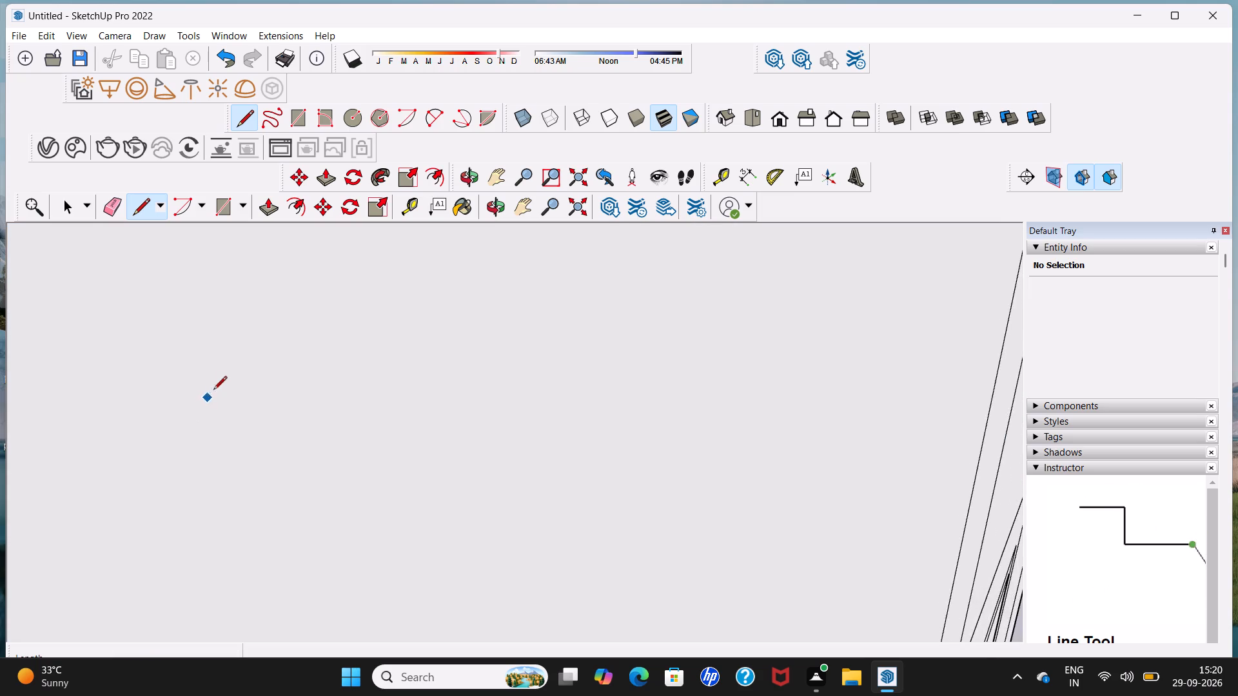
{"action": "scroll", "coordinate": [213, 391], "scroll_direction": "down", "scroll_amount": 20}
{"action": "scroll", "coordinate": [213, 391], "scroll_direction": "down", "scroll_amount": 20}
{"action": "scroll", "coordinate": [213, 391], "scroll_direction": "down", "scroll_amount": 6}
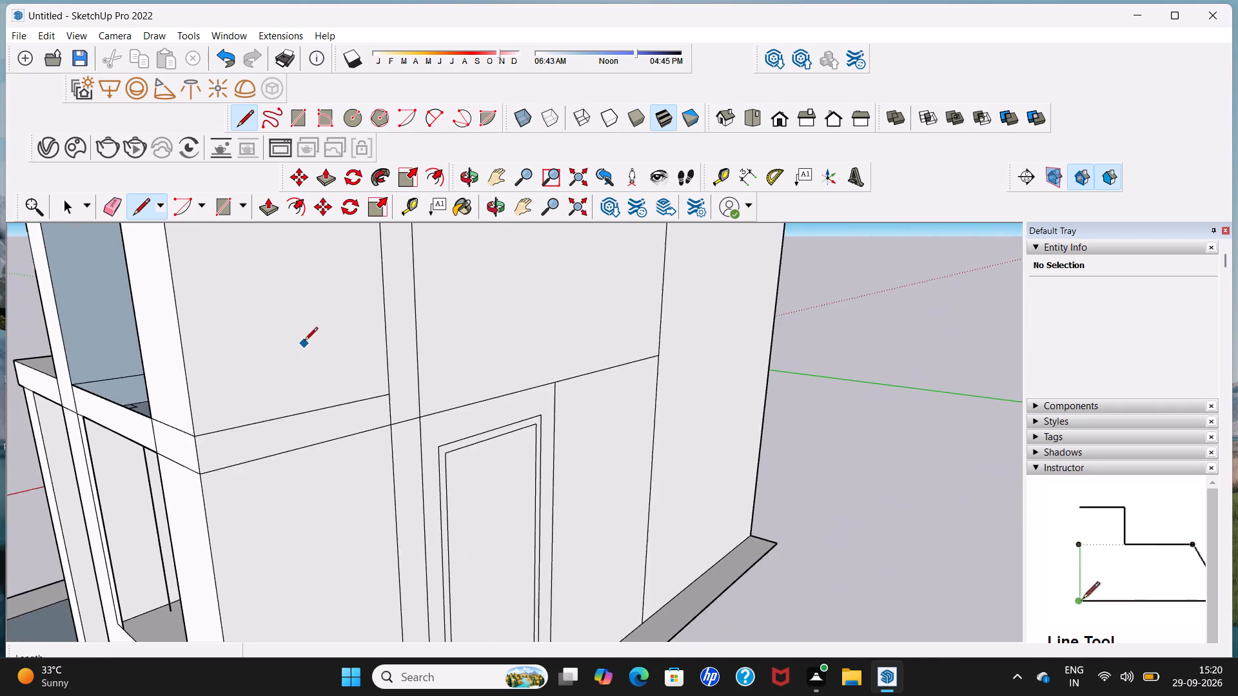
{"action": "scroll", "coordinate": [304, 342], "scroll_direction": "down", "scroll_amount": 14}
{"action": "middle_click_drag", "start_coordinate": [247, 337], "coordinate": [433, 374], "text": "shift"}
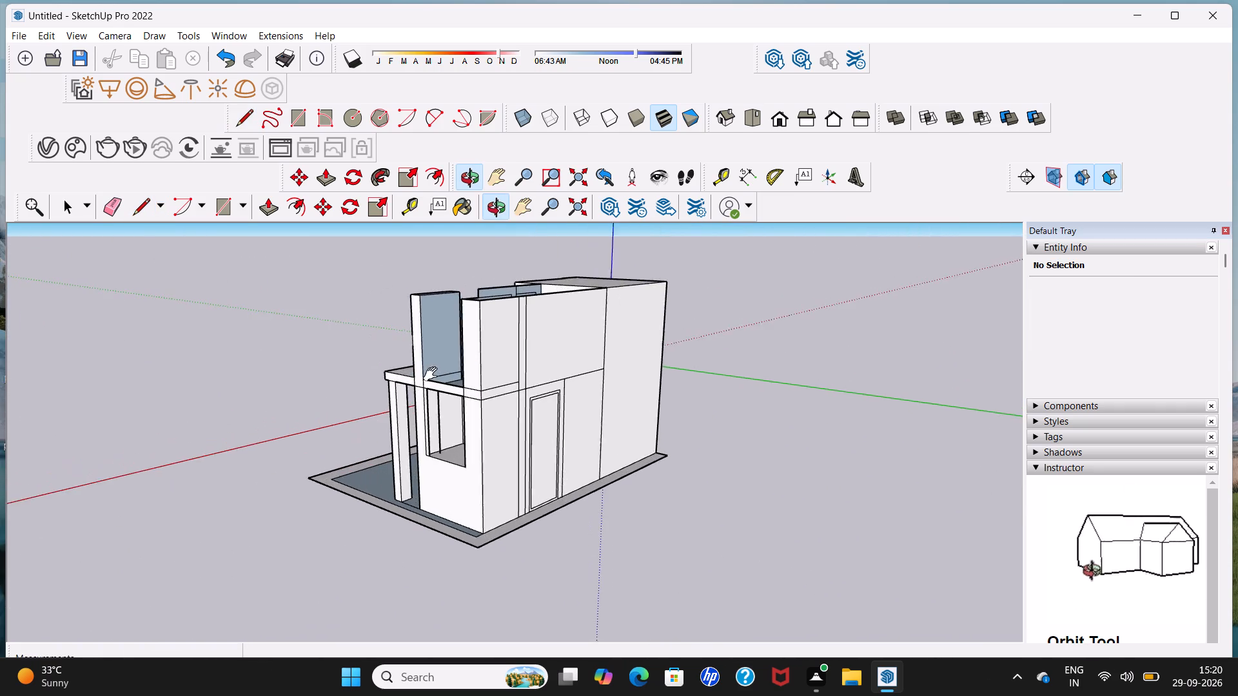
{"action": "middle_click_drag", "start_coordinate": [433, 374], "coordinate": [446, 375], "text": "shift"}
{"action": "middle_click_drag", "start_coordinate": [446, 375], "coordinate": [578, 387]}
{"action": "scroll", "coordinate": [580, 393], "scroll_direction": "up", "scroll_amount": 6}
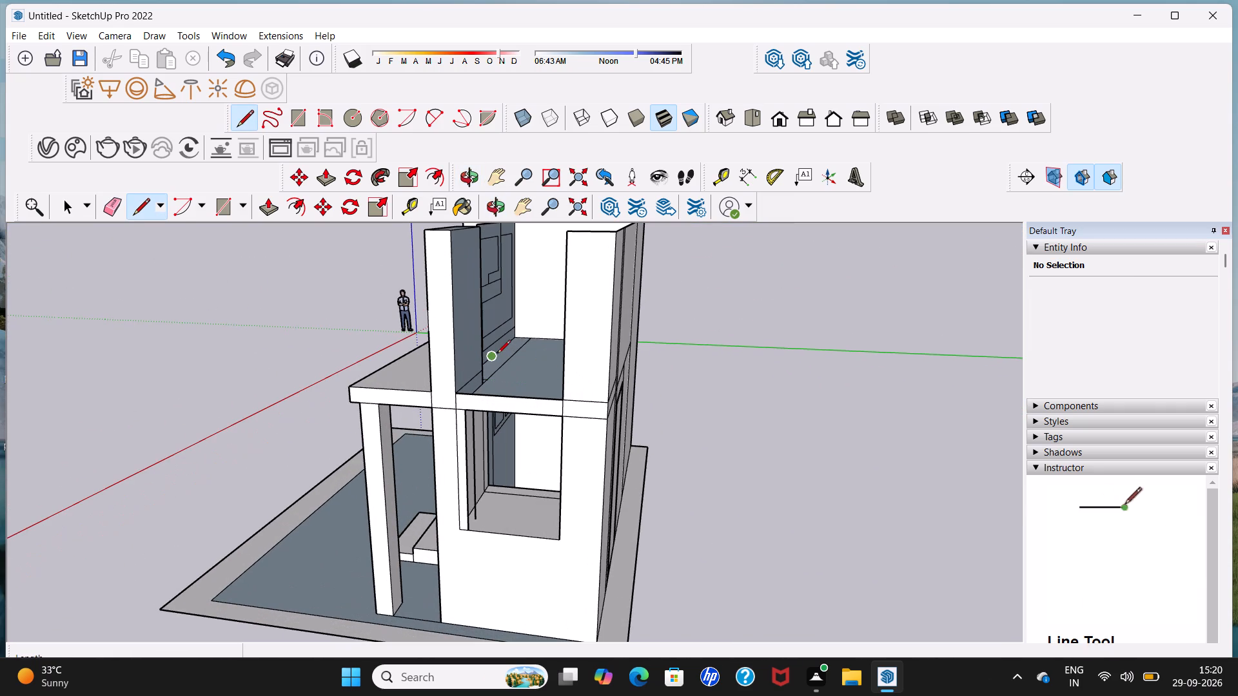
{"action": "middle_click_drag", "start_coordinate": [484, 366], "coordinate": [450, 435]}
{"action": "scroll", "coordinate": [452, 433], "scroll_direction": "up", "scroll_amount": 6}
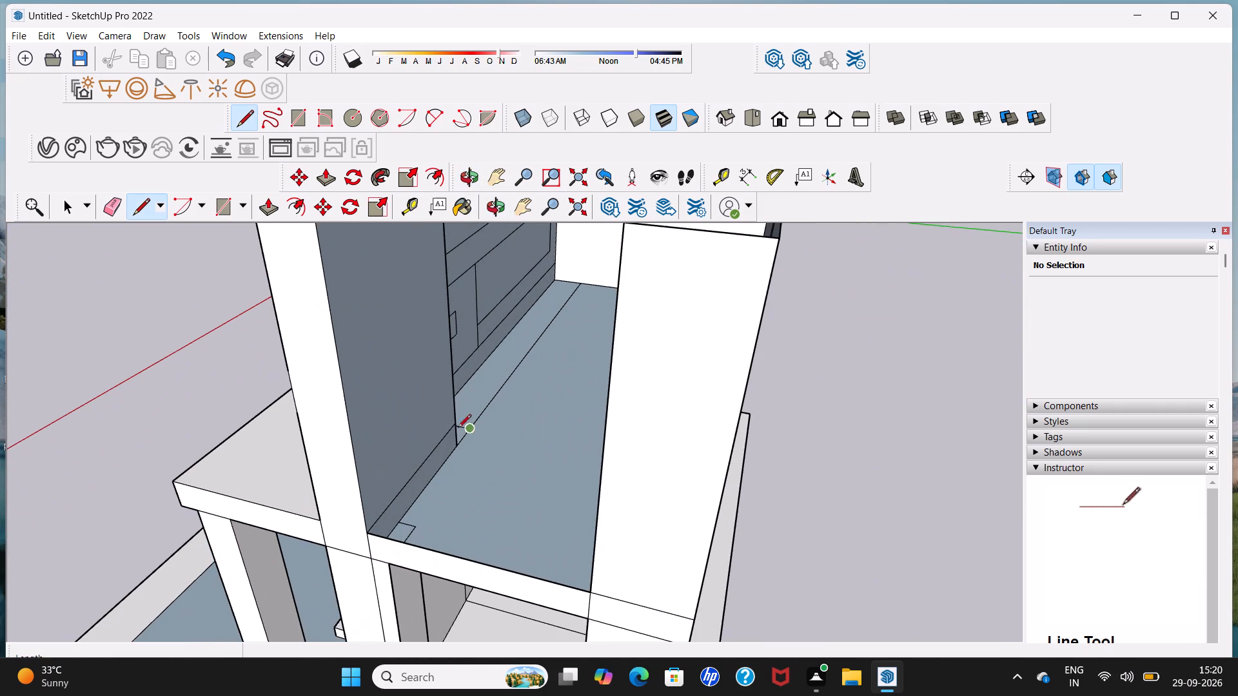
{"action": "middle_click_drag", "start_coordinate": [438, 465], "coordinate": [424, 364]}
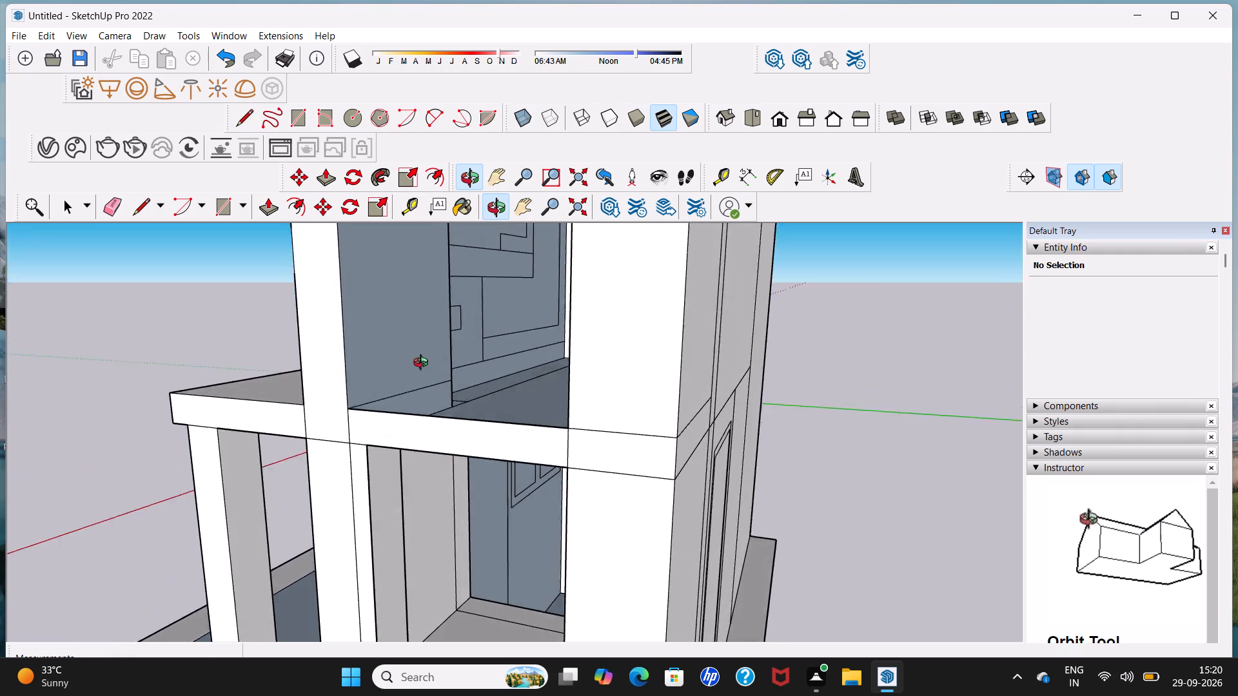
{"action": "middle_click_drag", "start_coordinate": [424, 364], "coordinate": [455, 300]}
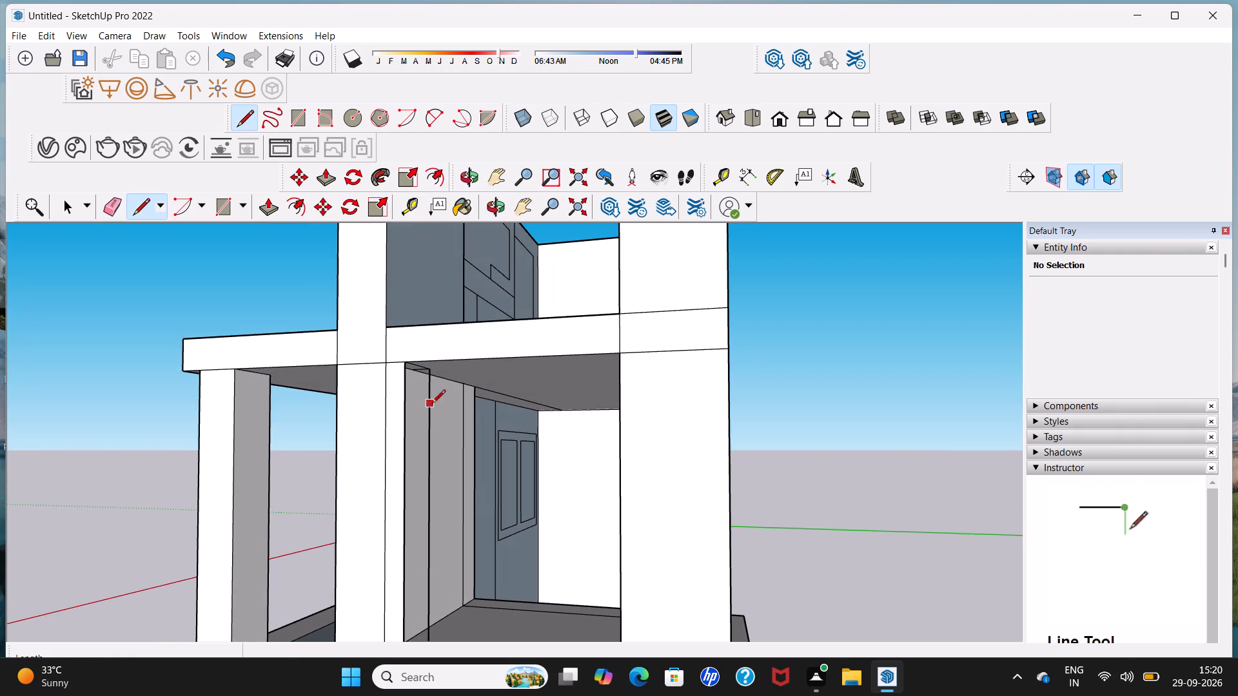
{"action": "middle_click_drag", "start_coordinate": [432, 404], "coordinate": [336, 392]}
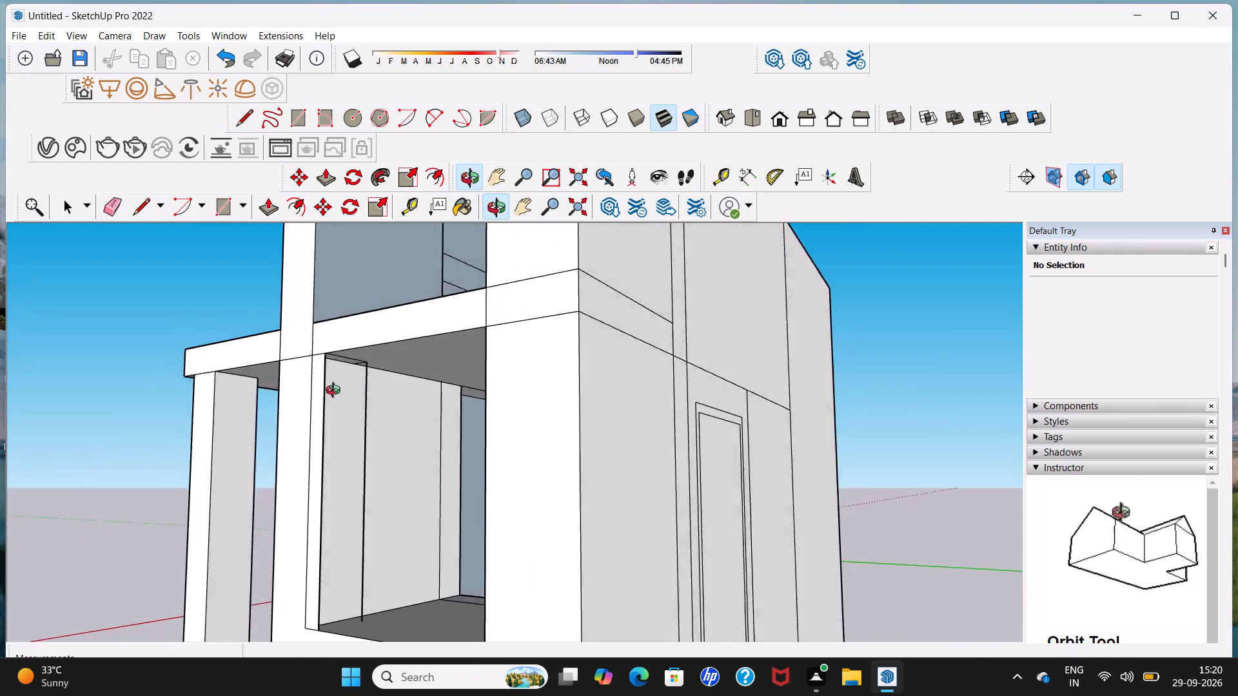
{"action": "middle_click_drag", "start_coordinate": [336, 392], "coordinate": [302, 396]}
{"action": "scroll", "coordinate": [302, 396], "scroll_direction": "up", "scroll_amount": 6}
{"action": "key", "text": "space"}
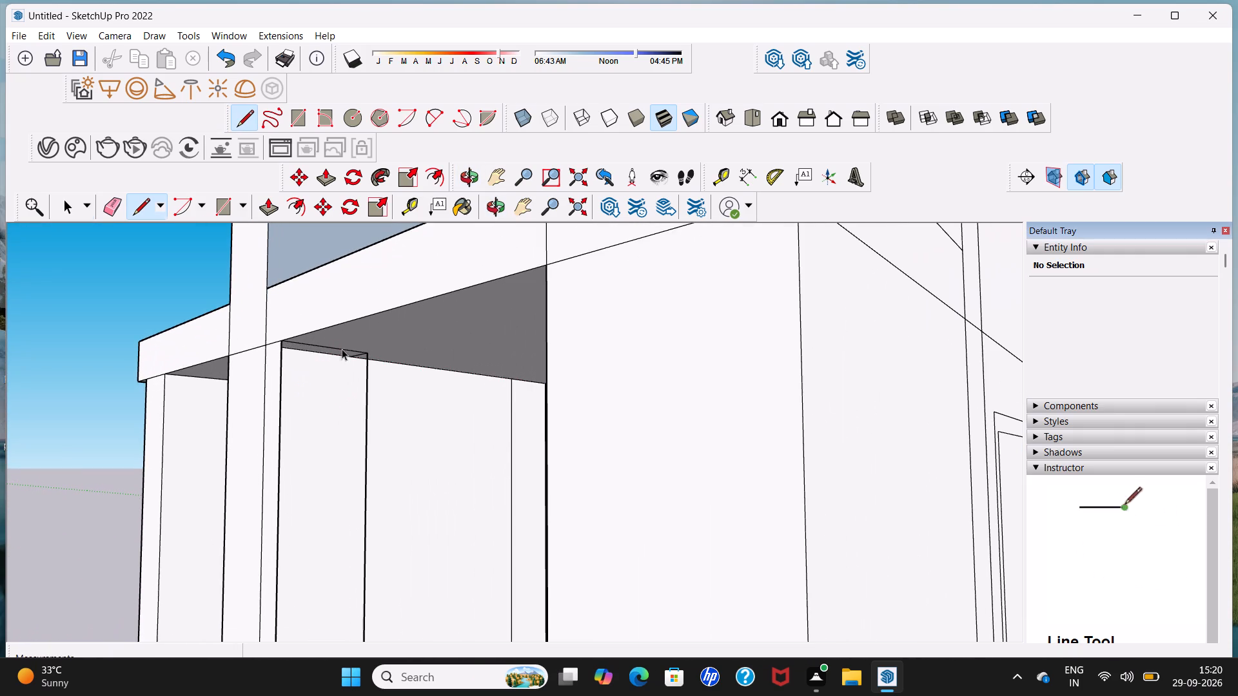
{"action": "left_click", "coordinate": [343, 349]}
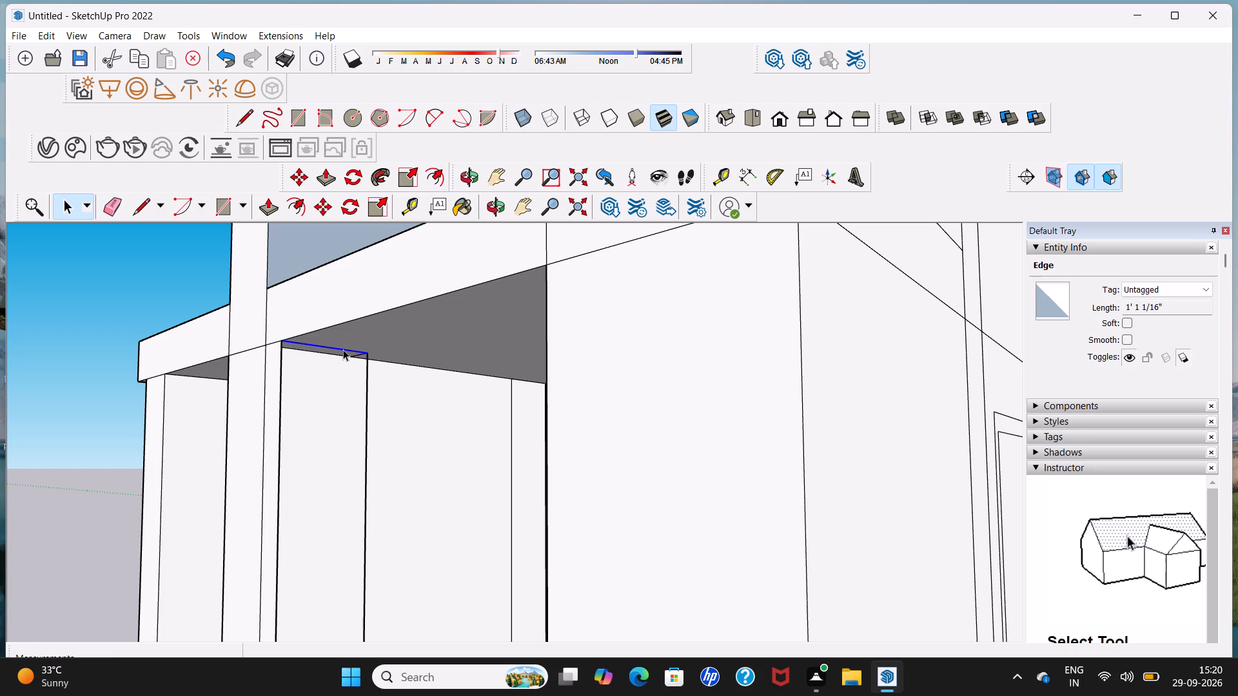
{"action": "key", "text": "Delete"}
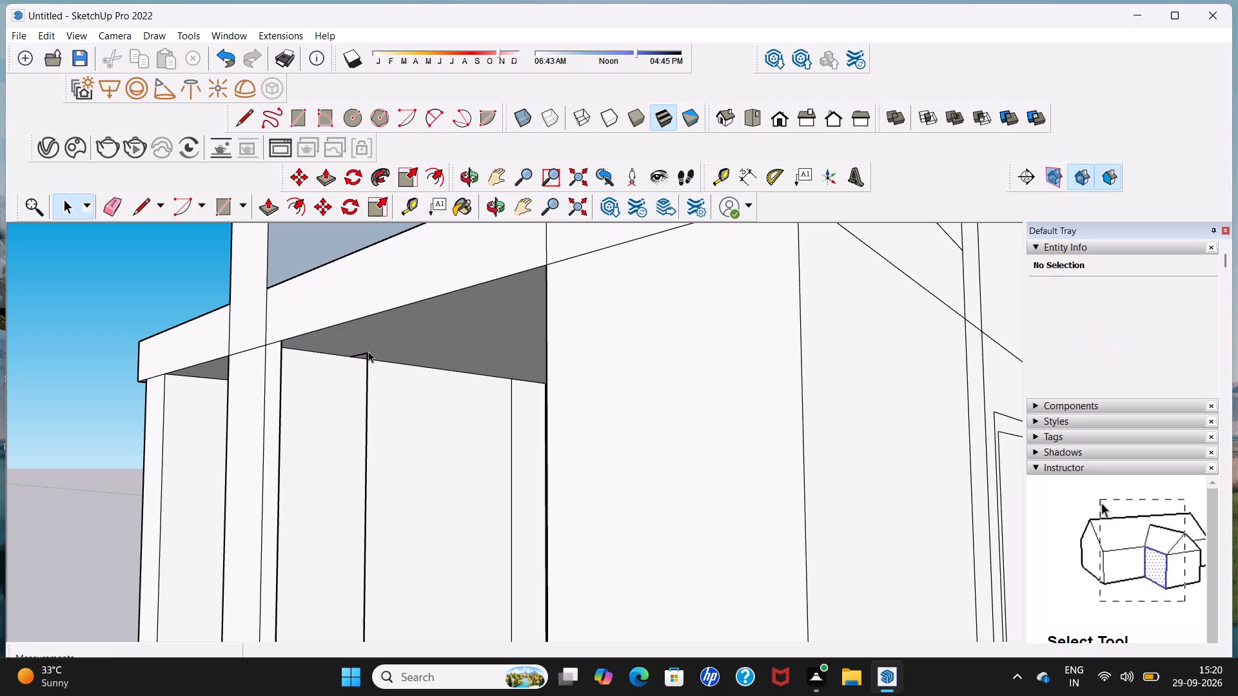
Delete the front wall face above the entrance steps to open up the ground-floor doorway.
{"action": "middle_click_drag", "start_coordinate": [368, 353], "coordinate": [260, 382]}
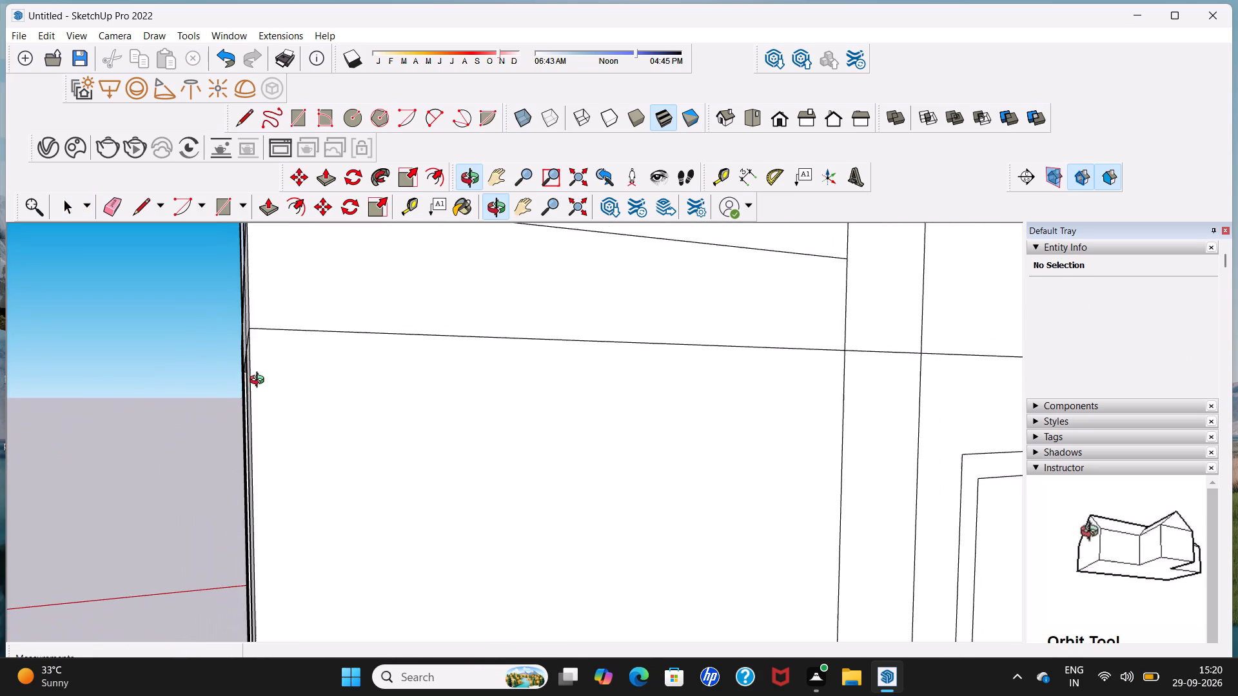
{"action": "middle_click_drag", "start_coordinate": [260, 382], "coordinate": [1132, 262]}
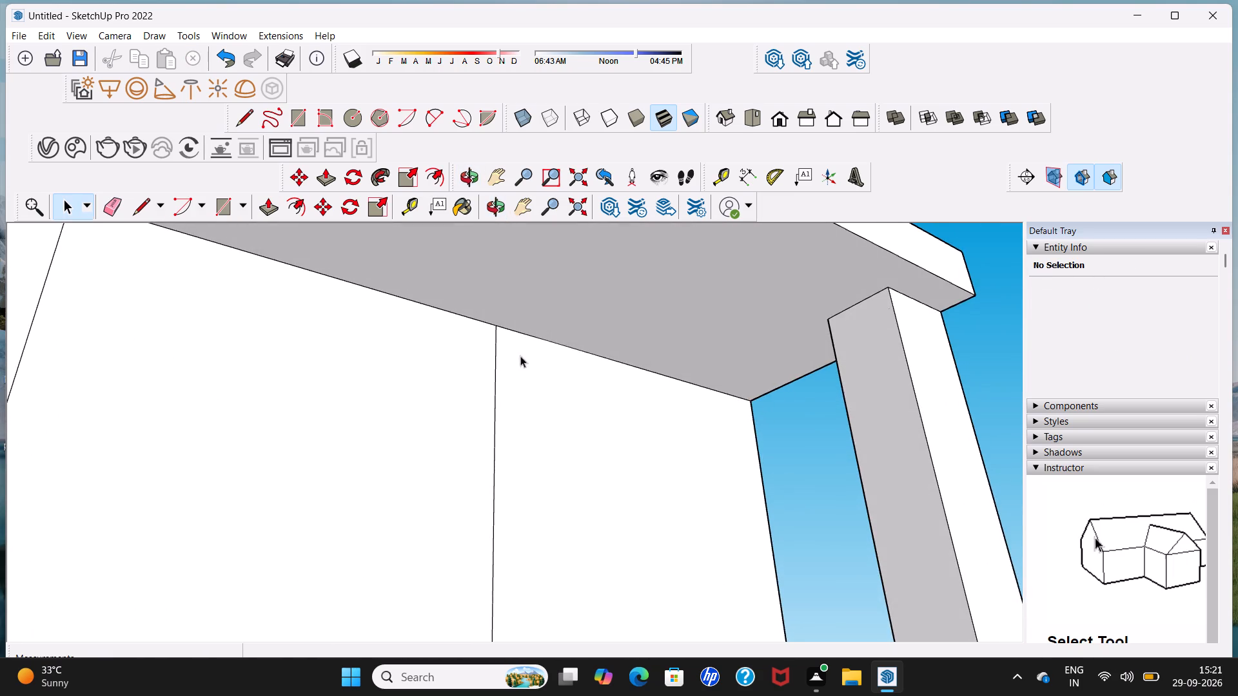
{"action": "scroll", "coordinate": [378, 368], "scroll_direction": "down", "scroll_amount": 18}
{"action": "middle_click_drag", "start_coordinate": [341, 370], "coordinate": [294, 483]}
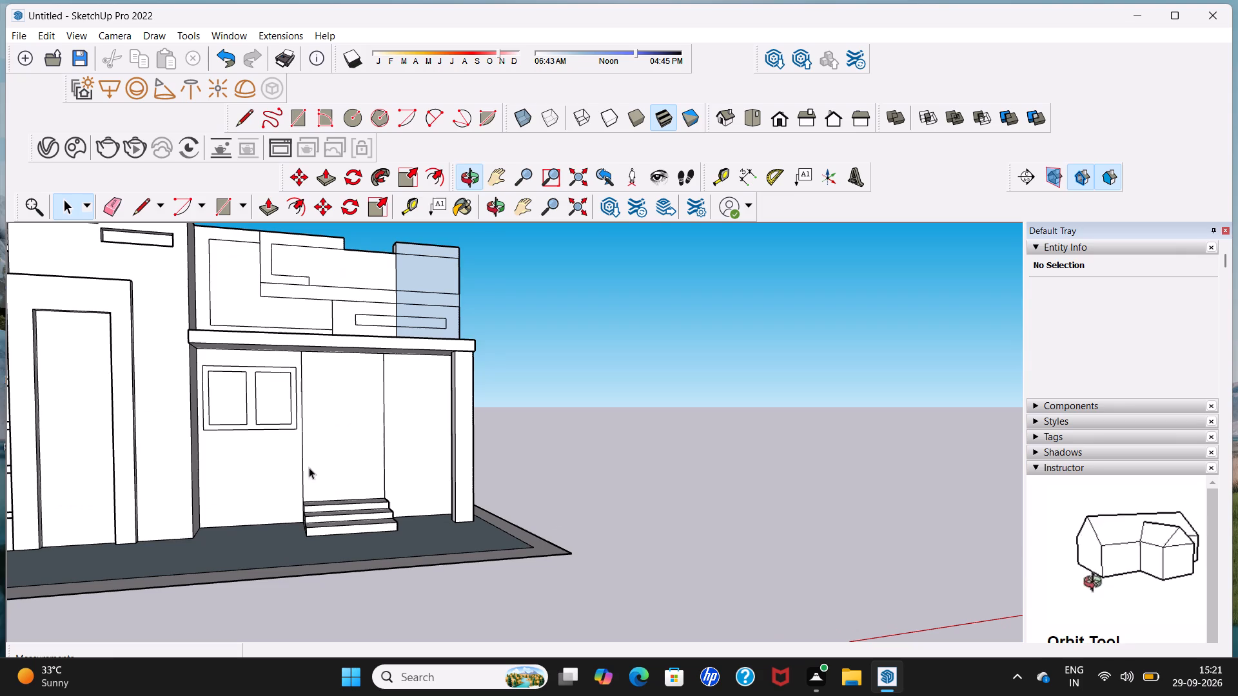
{"action": "left_click", "coordinate": [347, 445]}
{"action": "key", "text": "Delete"}
Examine the entrance doorway and the end window opening from outside, including the loose vertical edge on the inner wall.
{"action": "middle_click_drag", "start_coordinate": [347, 445], "coordinate": [532, 394]}
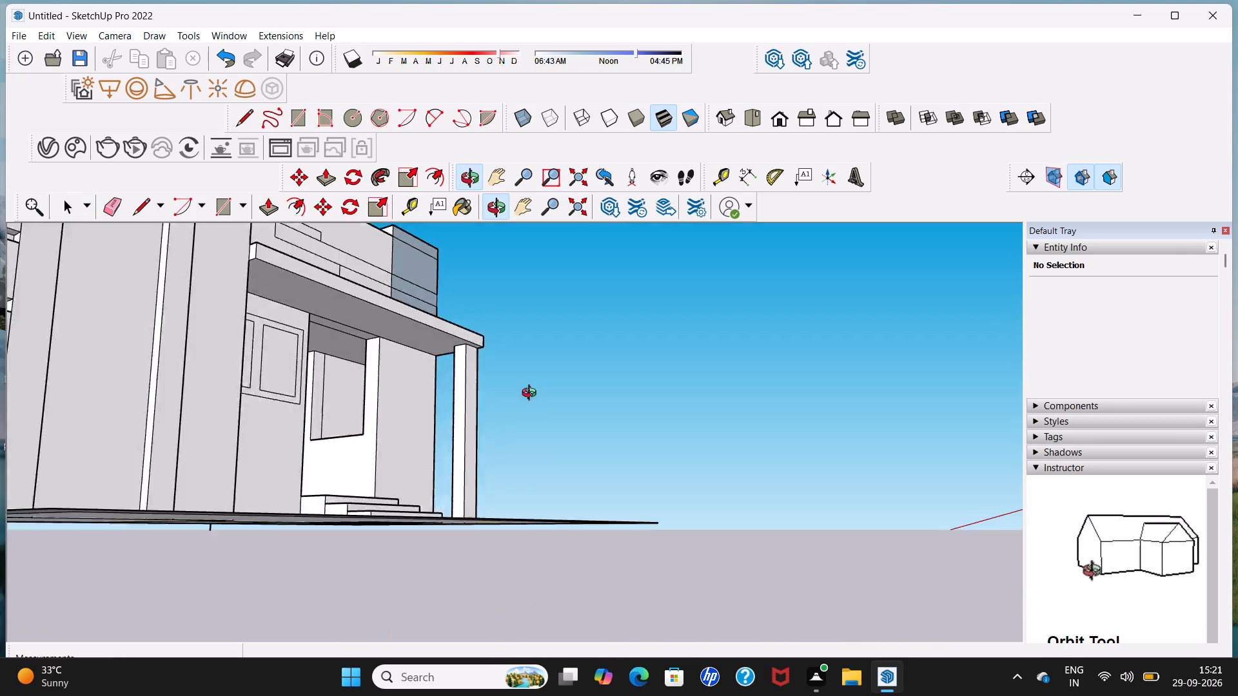
{"action": "middle_click_drag", "start_coordinate": [532, 394], "coordinate": [533, 415]}
{"action": "middle_click_drag", "start_coordinate": [329, 408], "coordinate": [285, 426]}
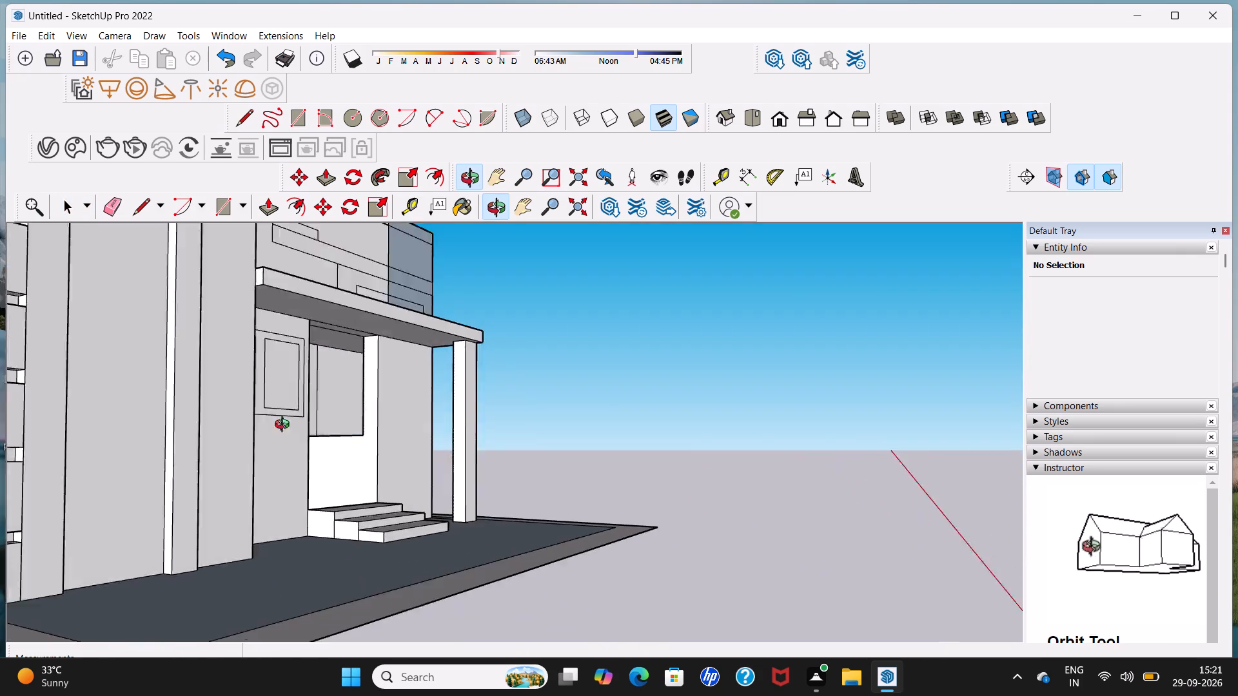
{"action": "middle_click_drag", "start_coordinate": [285, 426], "coordinate": [55, 428]}
{"action": "middle_click_drag", "start_coordinate": [544, 419], "coordinate": [123, 429]}
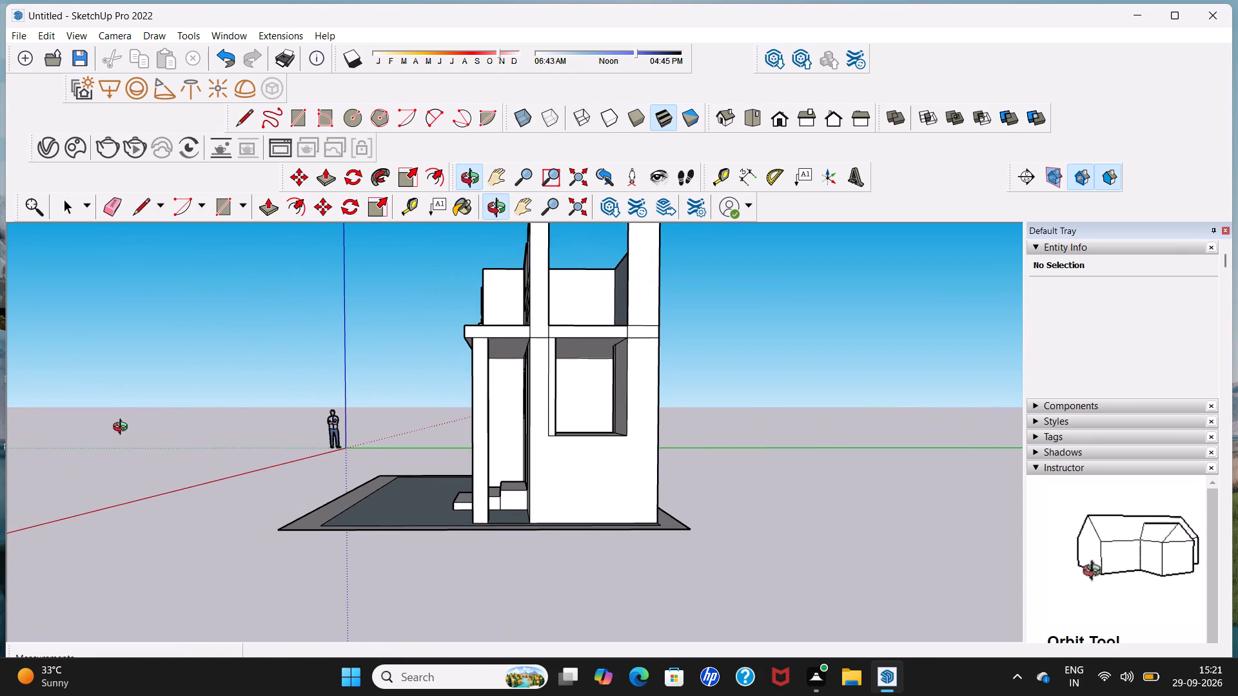
{"action": "middle_click_drag", "start_coordinate": [529, 431], "coordinate": [404, 468]}
{"action": "scroll", "coordinate": [440, 432], "scroll_direction": "up", "scroll_amount": 5}
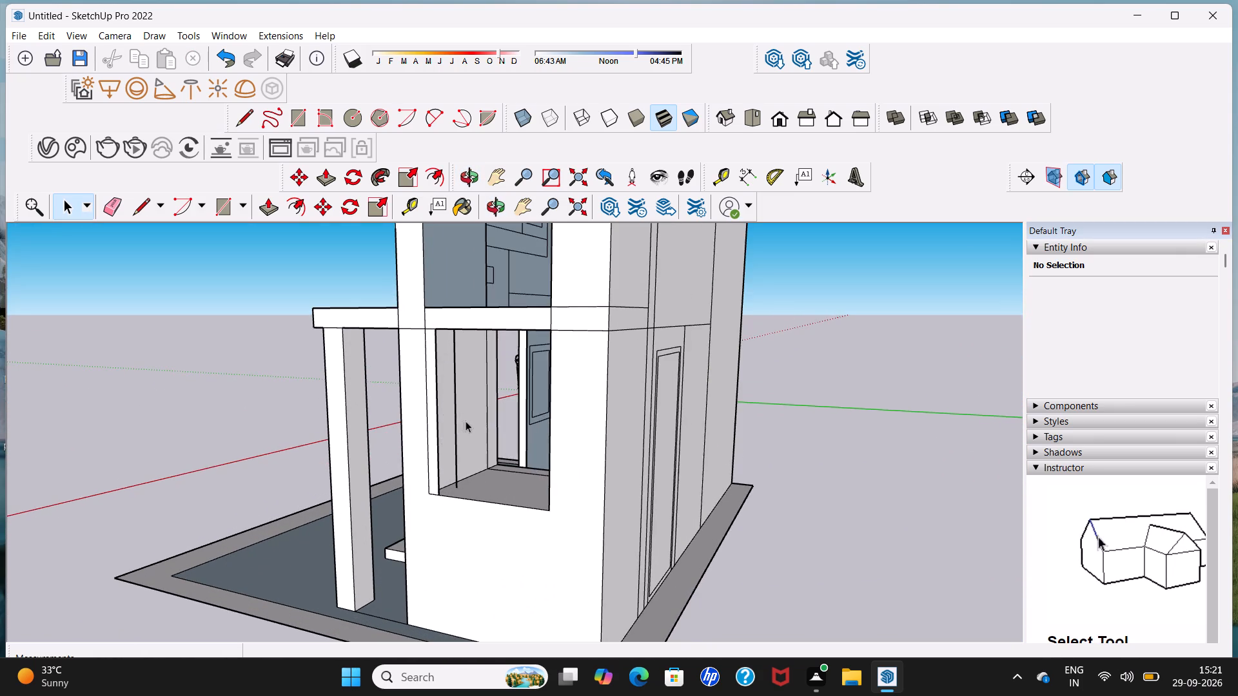
{"action": "middle_click_drag", "start_coordinate": [468, 421], "coordinate": [418, 456]}
{"action": "scroll", "coordinate": [415, 449], "scroll_direction": "up", "scroll_amount": 2}
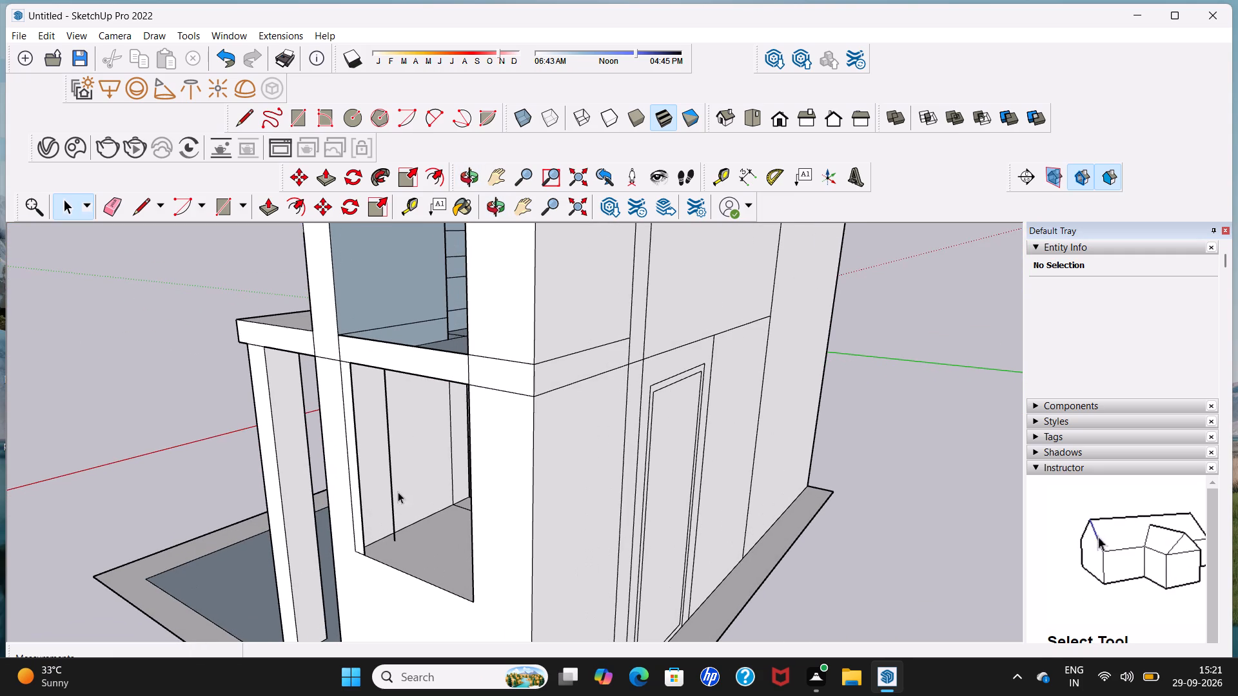
Draw lines joining the loose vertical edge to the end window opening's lower and upper inner corners, closing the inner wall face.
{"action": "left_click", "coordinate": [135, 212]}
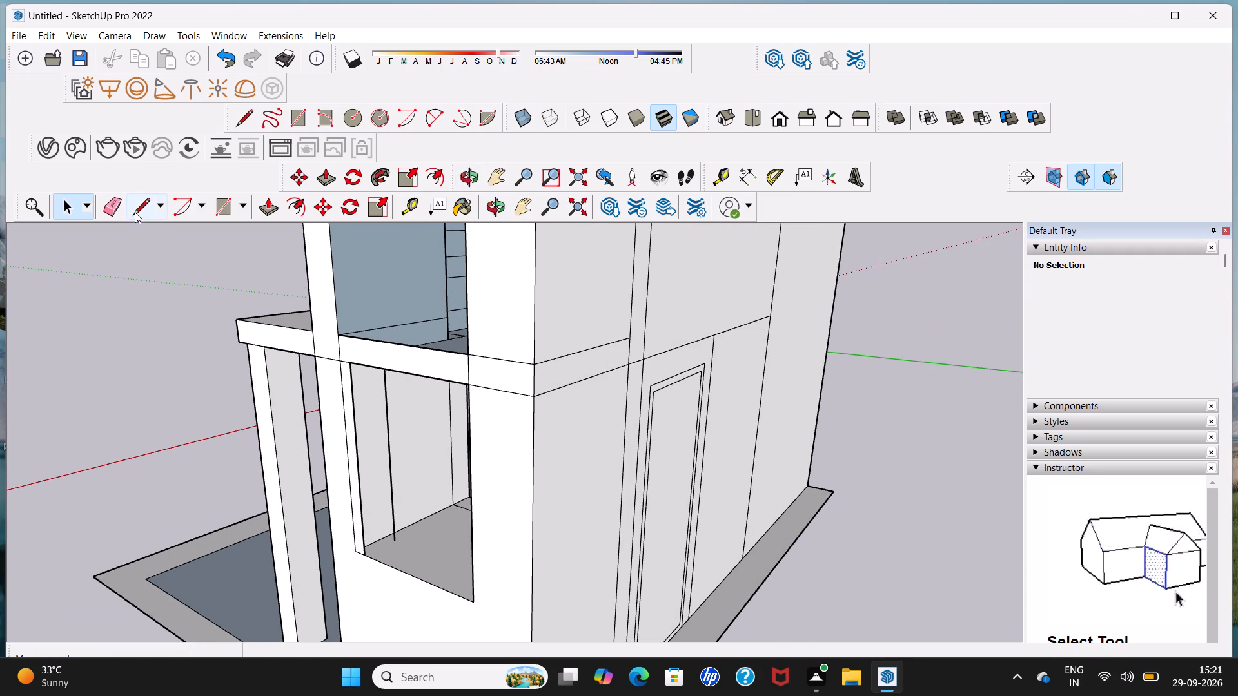
{"action": "left_click", "coordinate": [368, 554]}
{"action": "left_click", "coordinate": [396, 546]}
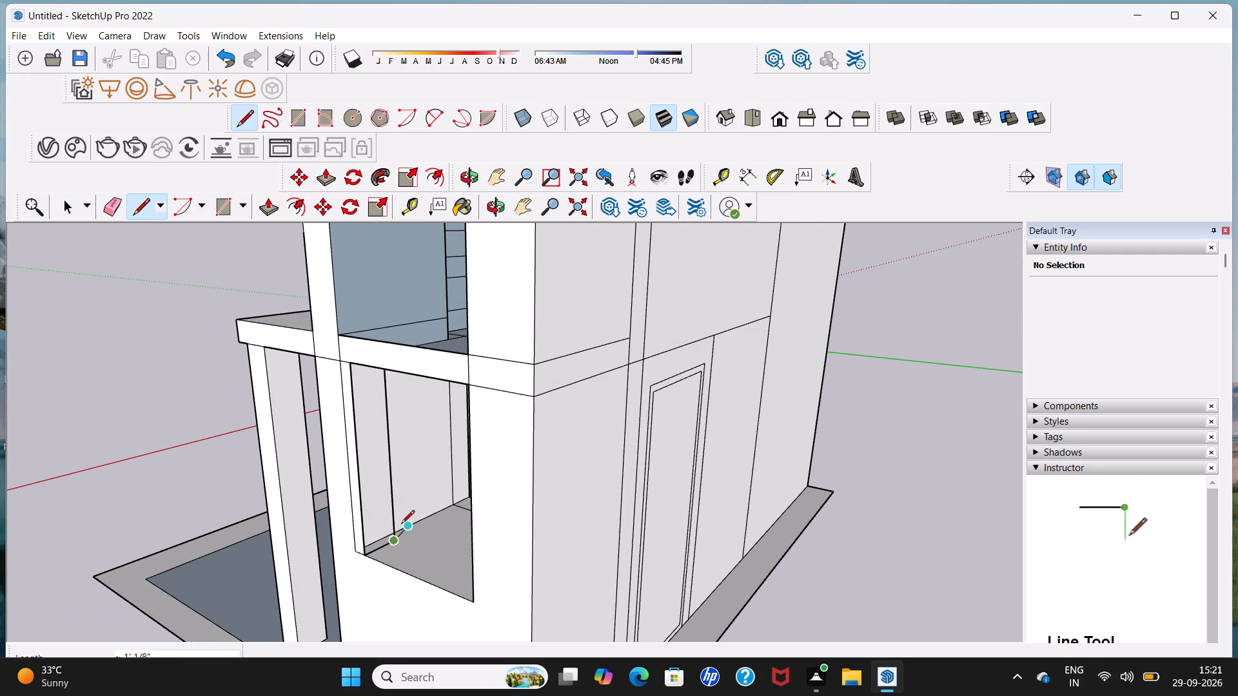
{"action": "middle_click_drag", "start_coordinate": [393, 452], "coordinate": [405, 339]}
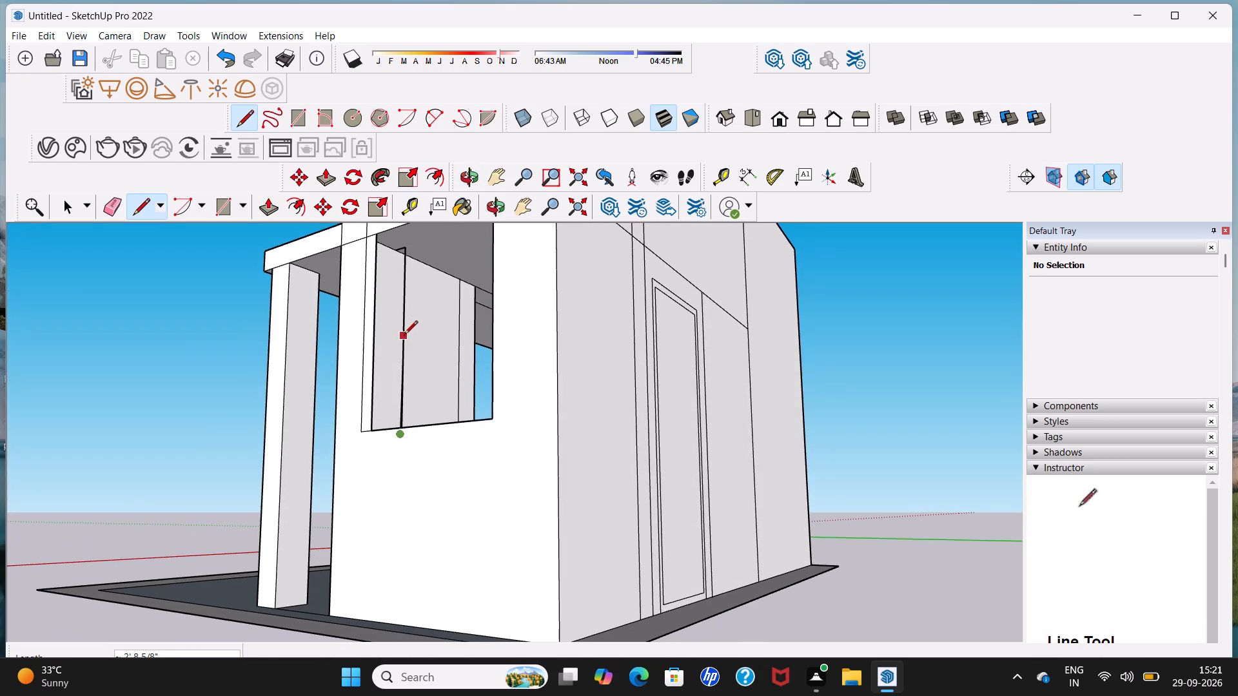
{"action": "left_click", "coordinate": [406, 247]}
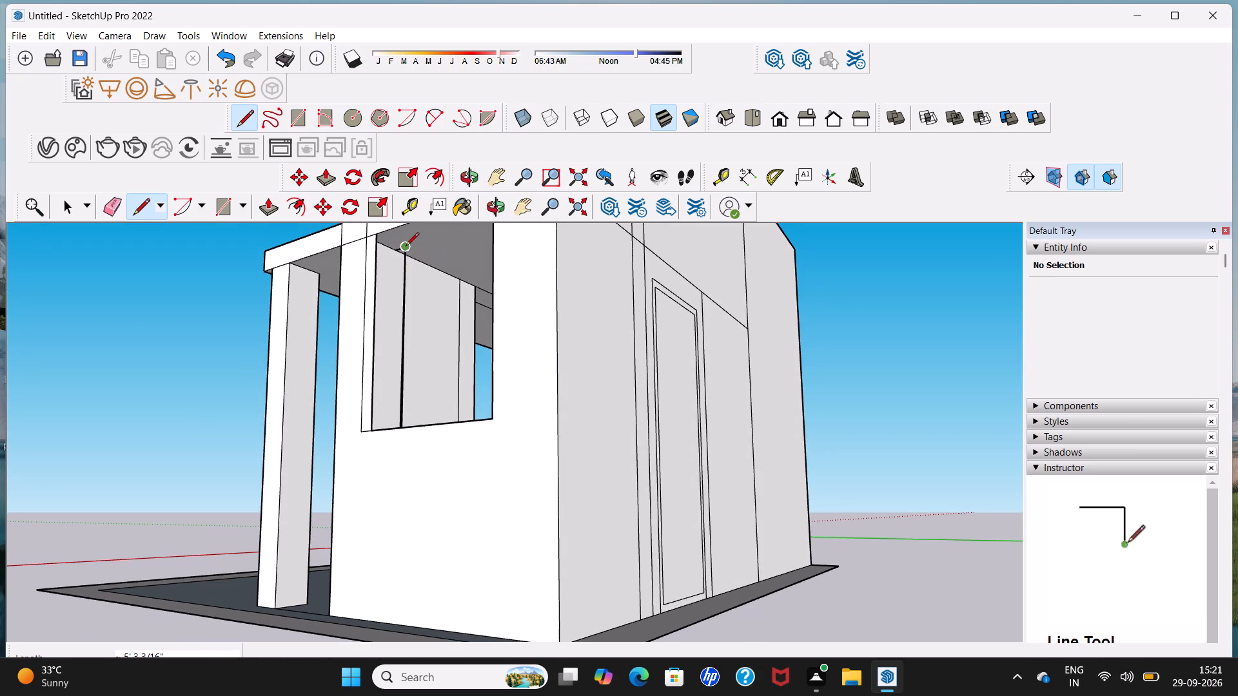
{"action": "left_click", "coordinate": [379, 235]}
{"action": "scroll", "coordinate": [379, 235], "scroll_direction": "down", "scroll_amount": 2}
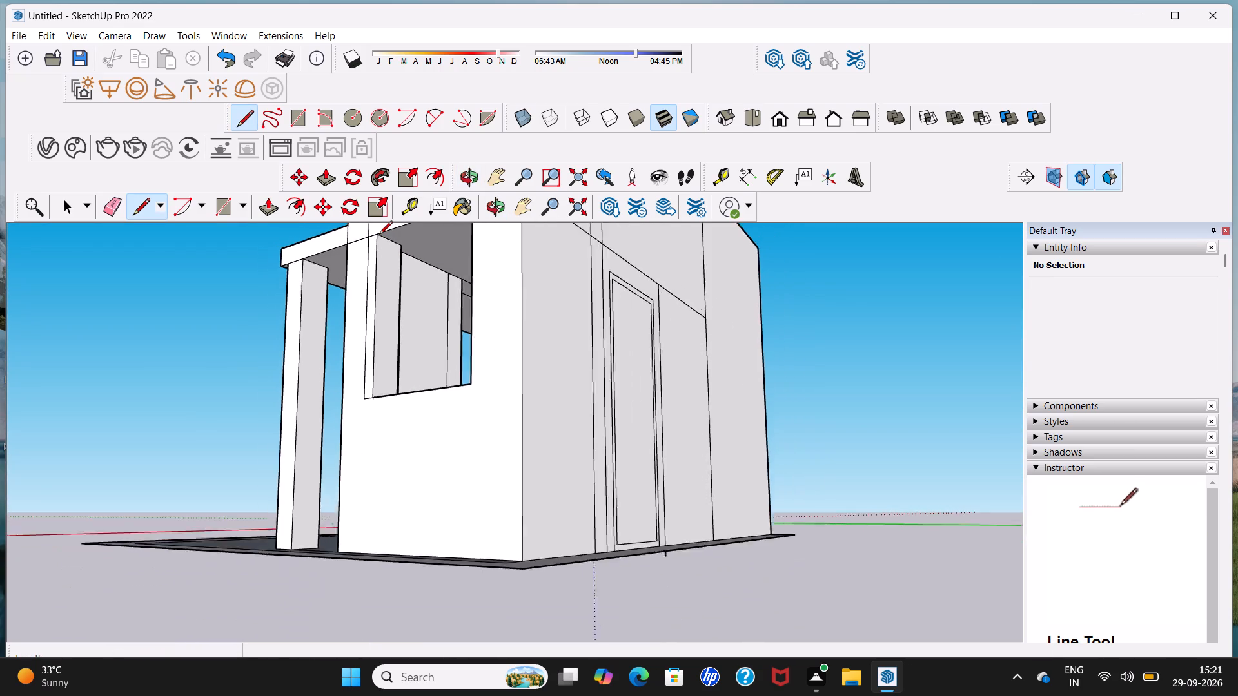
{"action": "scroll", "coordinate": [379, 235], "scroll_direction": "down", "scroll_amount": 2}
{"action": "middle_click_drag", "start_coordinate": [379, 247], "coordinate": [455, 394]}
{"action": "scroll", "coordinate": [468, 384], "scroll_direction": "up", "scroll_amount": 3}
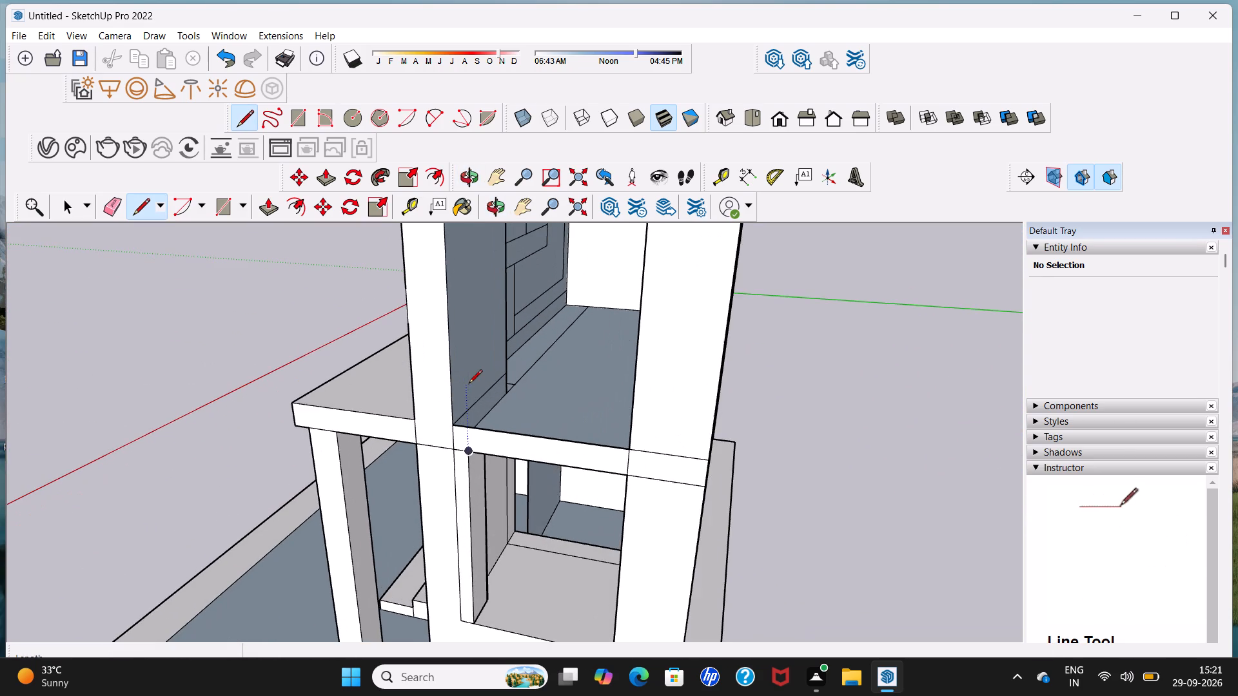
{"action": "middle_click_drag", "start_coordinate": [472, 381], "coordinate": [345, 450]}
{"action": "scroll", "coordinate": [378, 421], "scroll_direction": "up", "scroll_amount": 1}
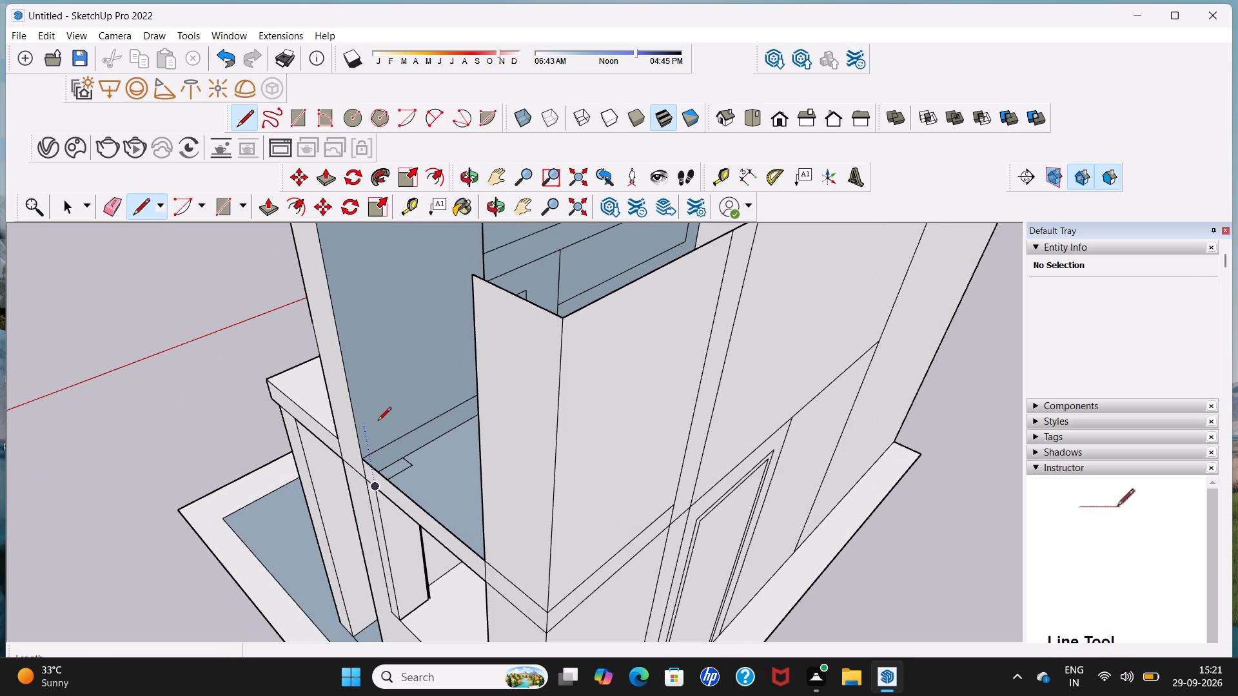
{"action": "key", "text": "space"}
Push/Pull the long floor strip along the upper storey's front wall upward by 6' 5/8".
{"action": "middle_click_drag", "start_coordinate": [467, 374], "coordinate": [473, 443]}
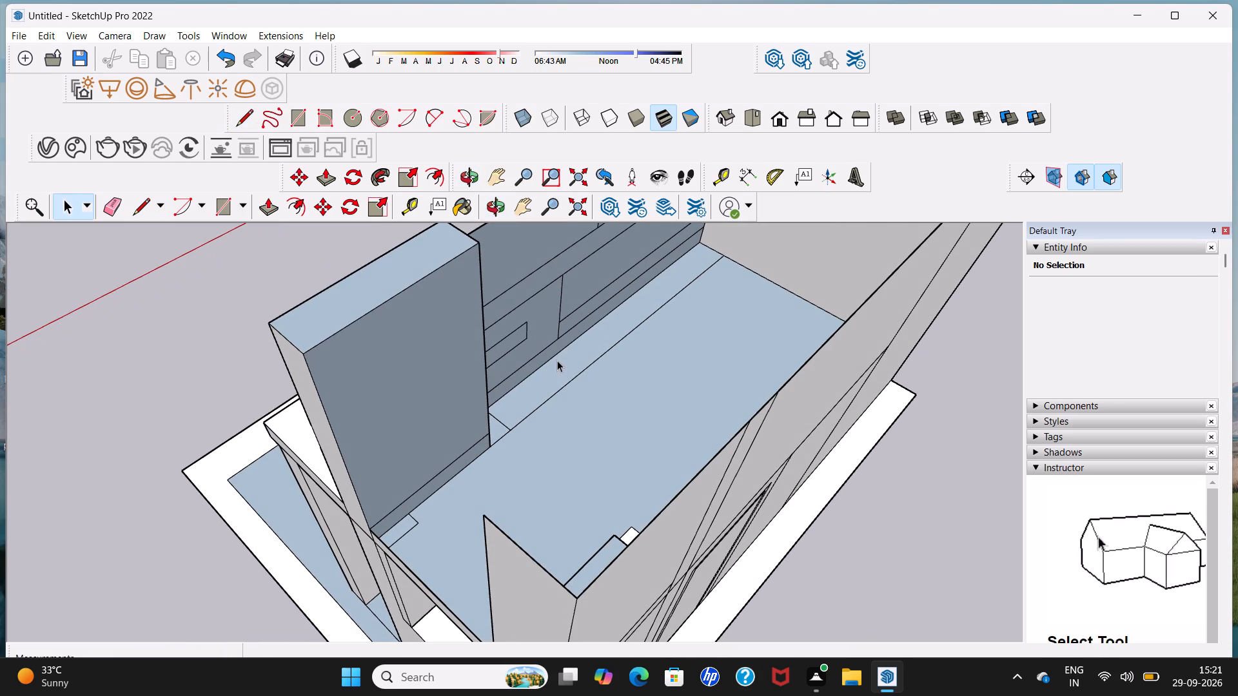
{"action": "left_click", "coordinate": [264, 209]}
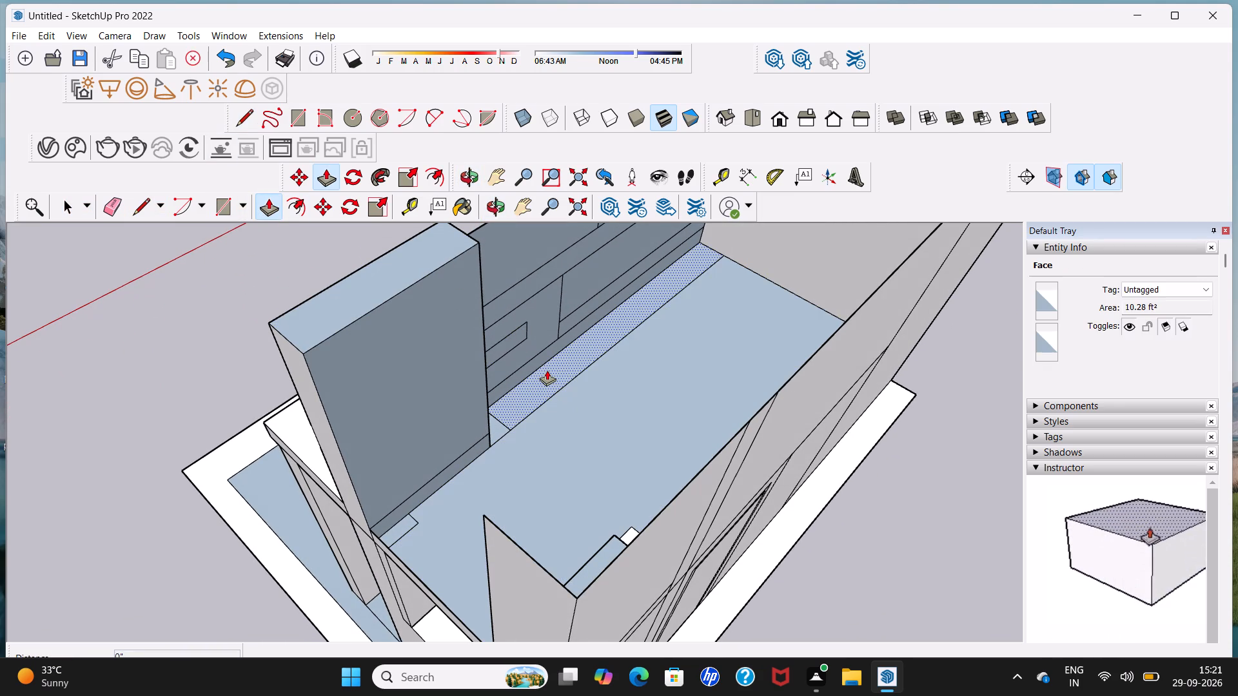
{"action": "left_click", "coordinate": [547, 370]}
{"action": "scroll", "coordinate": [524, 282], "scroll_direction": "down", "scroll_amount": 3}
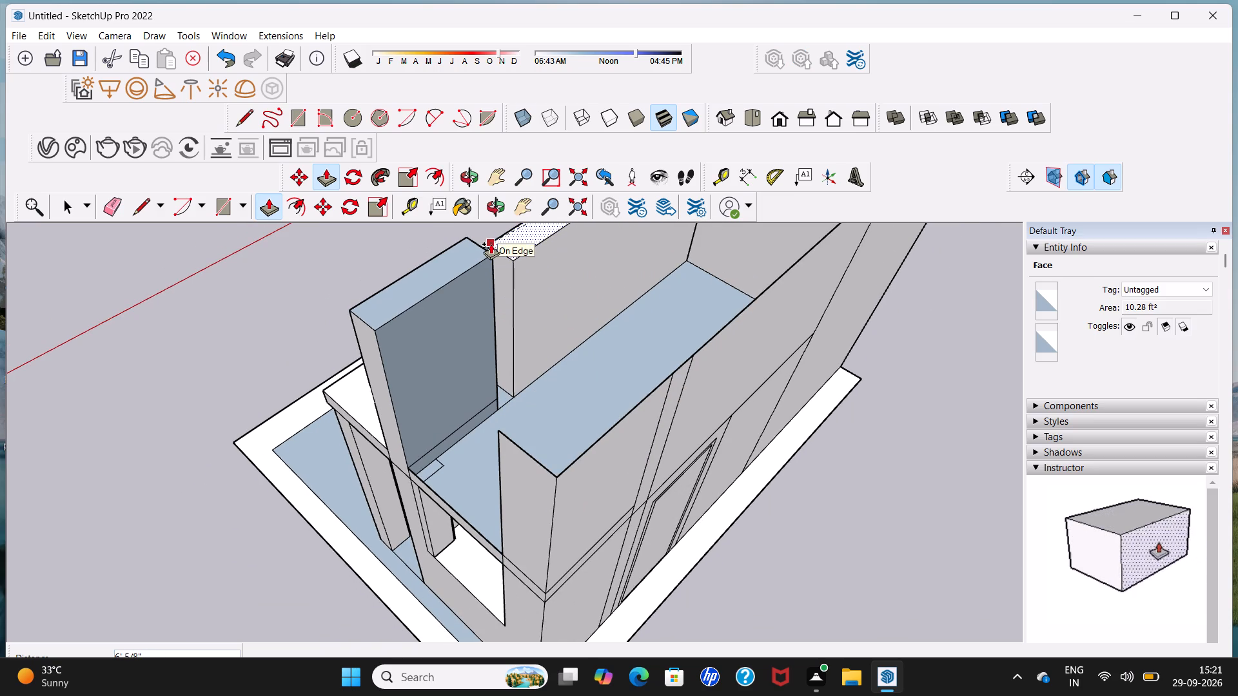
{"action": "left_click", "coordinate": [491, 244]}
Push/Pull the small remaining floor strip piece upward by 6' 8 13/16", level with the top of the adjoining end wall.
{"action": "scroll", "coordinate": [499, 384], "scroll_direction": "up", "scroll_amount": 5}
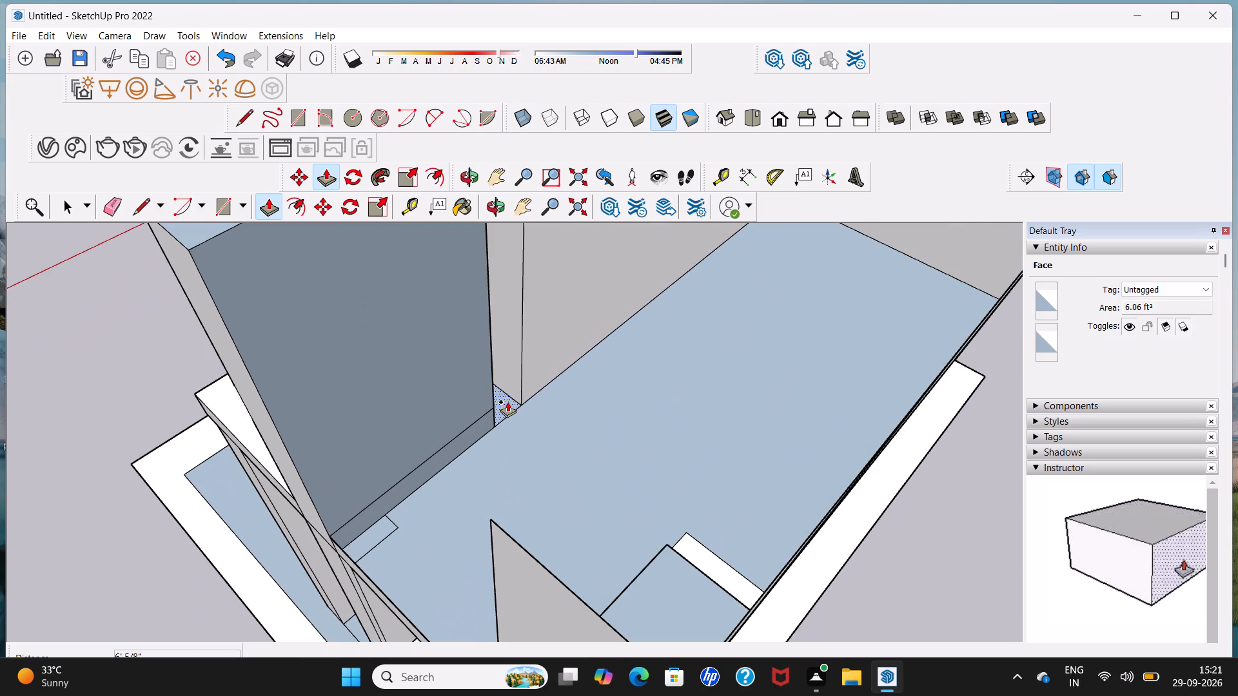
{"action": "left_click", "coordinate": [507, 401]}
{"action": "scroll", "coordinate": [492, 324], "scroll_direction": "down", "scroll_amount": 11}
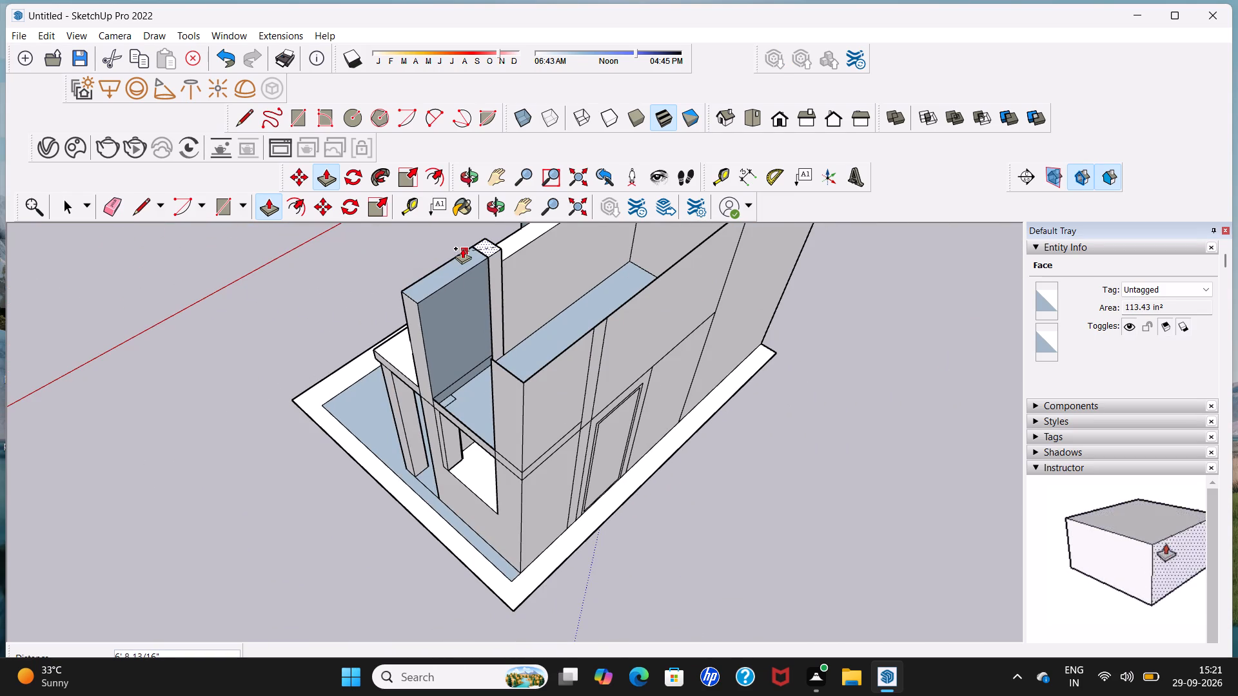
{"action": "left_click", "coordinate": [462, 248]}
Raise the top of the long upper-storey front wall strip by 8 3/16", level with the adjoining wall top.
{"action": "middle_click_drag", "start_coordinate": [462, 262], "coordinate": [740, 290]}
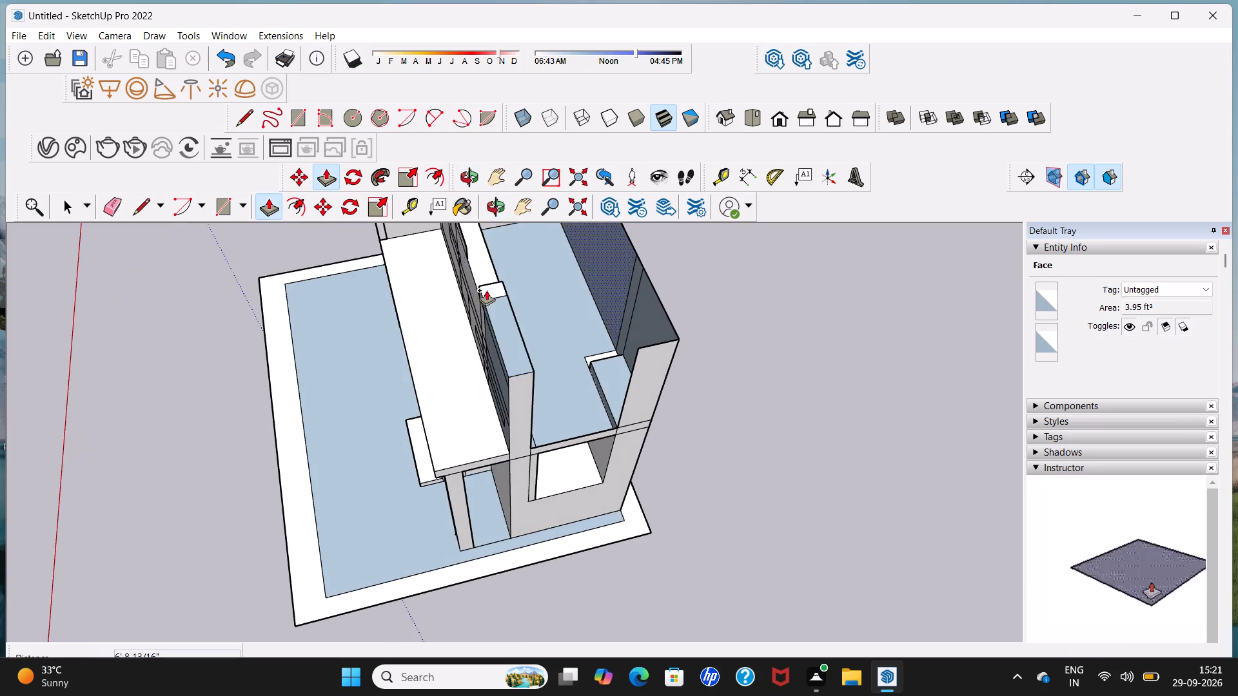
{"action": "middle_click_drag", "start_coordinate": [393, 296], "coordinate": [651, 256]}
{"action": "scroll", "coordinate": [425, 260], "scroll_direction": "down", "scroll_amount": 5}
{"action": "middle_click_drag", "start_coordinate": [425, 260], "coordinate": [454, 278]}
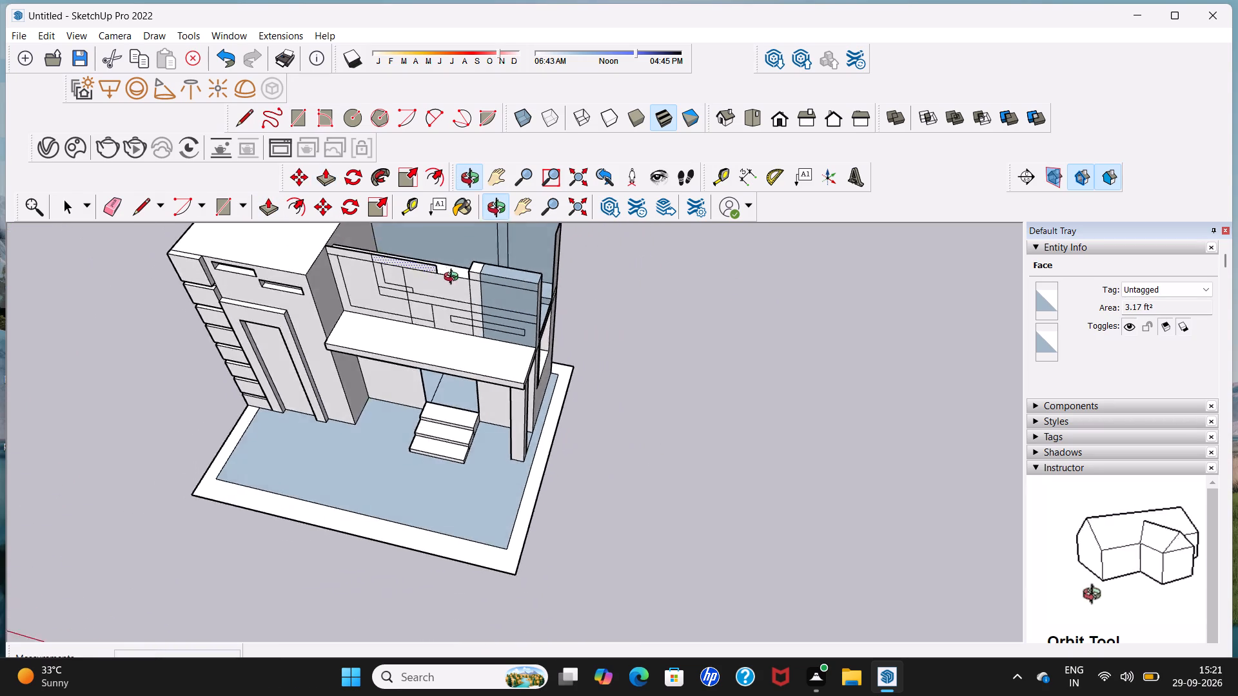
{"action": "middle_click_drag", "start_coordinate": [454, 278], "coordinate": [556, 226]}
{"action": "scroll", "coordinate": [358, 280], "scroll_direction": "up", "scroll_amount": 1}
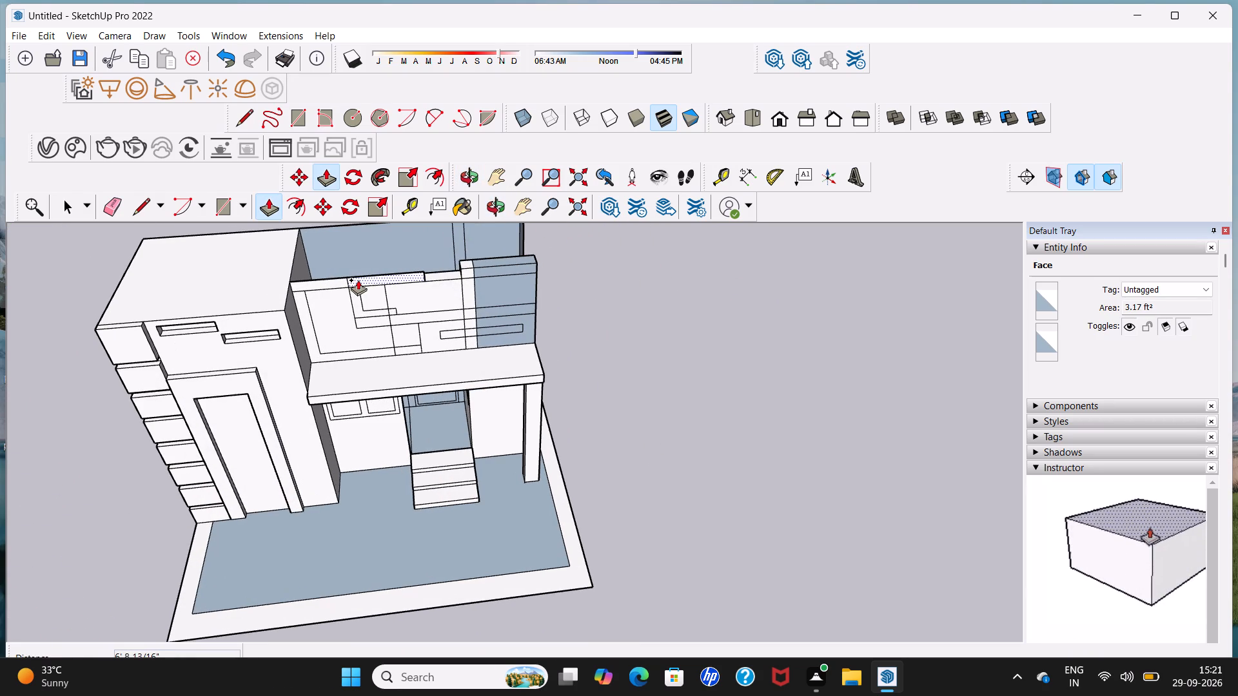
{"action": "middle_click_drag", "start_coordinate": [358, 280], "coordinate": [366, 420]}
{"action": "scroll", "coordinate": [357, 340], "scroll_direction": "up", "scroll_amount": 5}
{"action": "middle_click_drag", "start_coordinate": [377, 317], "coordinate": [378, 321]}
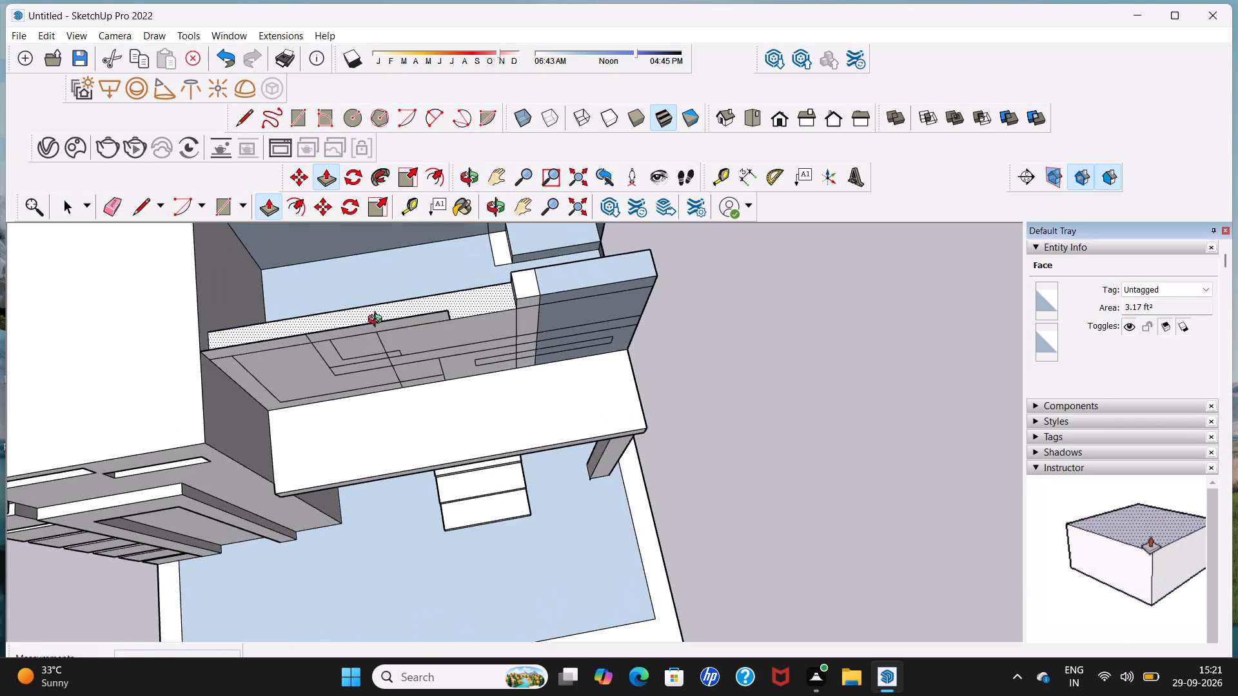
{"action": "middle_click_drag", "start_coordinate": [378, 321], "coordinate": [375, 412]}
{"action": "left_click", "coordinate": [388, 395]}
{"action": "scroll", "coordinate": [371, 396], "scroll_direction": "down", "scroll_amount": 4}
{"action": "middle_click_drag", "start_coordinate": [371, 395], "coordinate": [403, 229]}
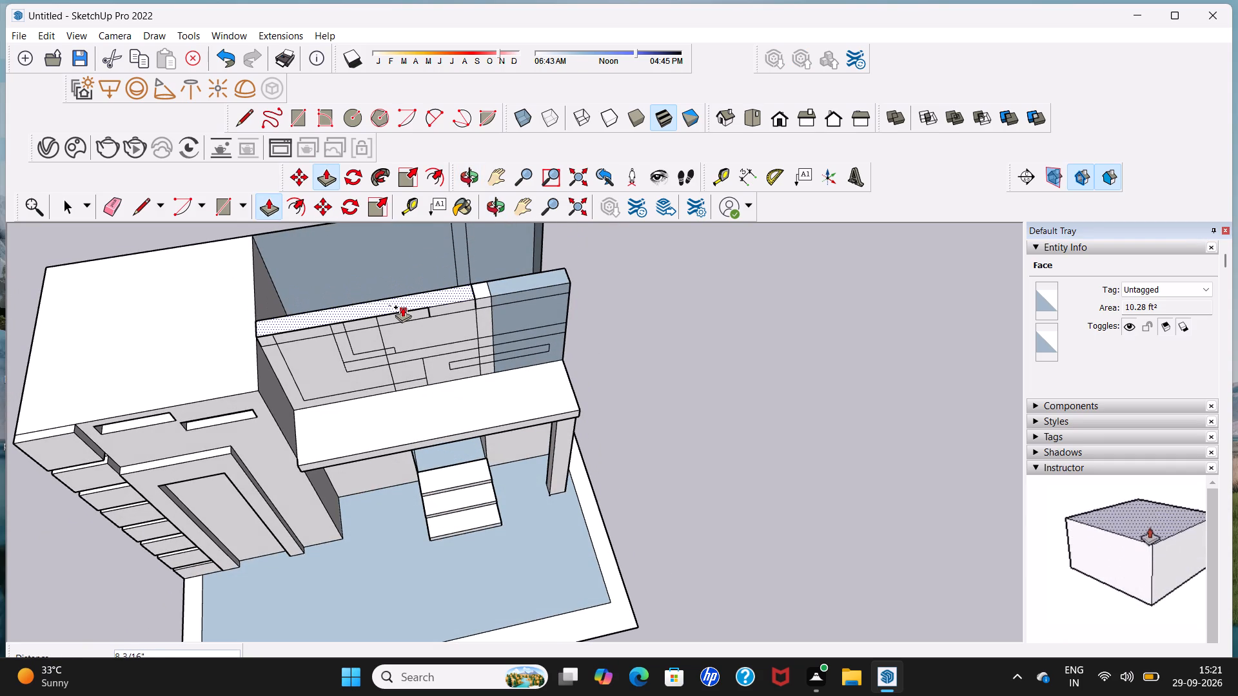
{"action": "left_click", "coordinate": [402, 307]}
{"action": "scroll", "coordinate": [402, 307], "scroll_direction": "down", "scroll_amount": 7}
{"action": "middle_click_drag", "start_coordinate": [402, 307], "coordinate": [405, 198]}
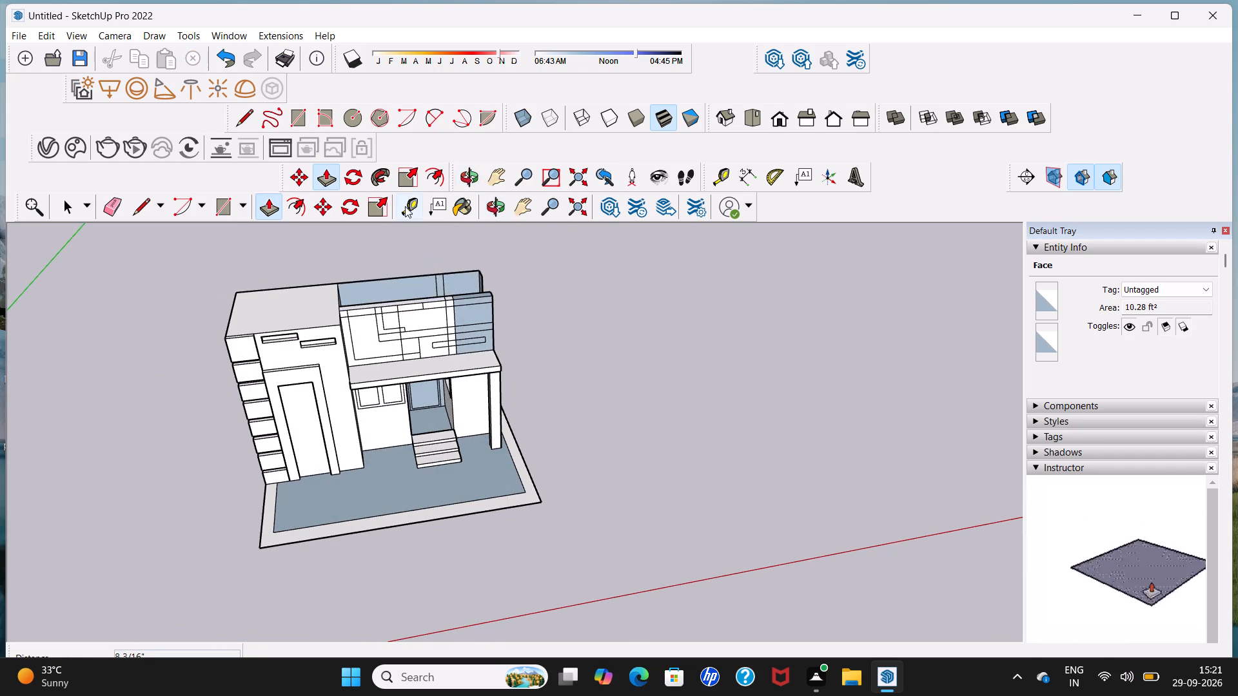
{"action": "key", "text": "space"}
Delete the vertical stray edge segments beside the shaded end of the upper front wall, from below the top band through the slim rectangle.
{"action": "scroll", "coordinate": [444, 324], "scroll_direction": "up", "scroll_amount": 6}
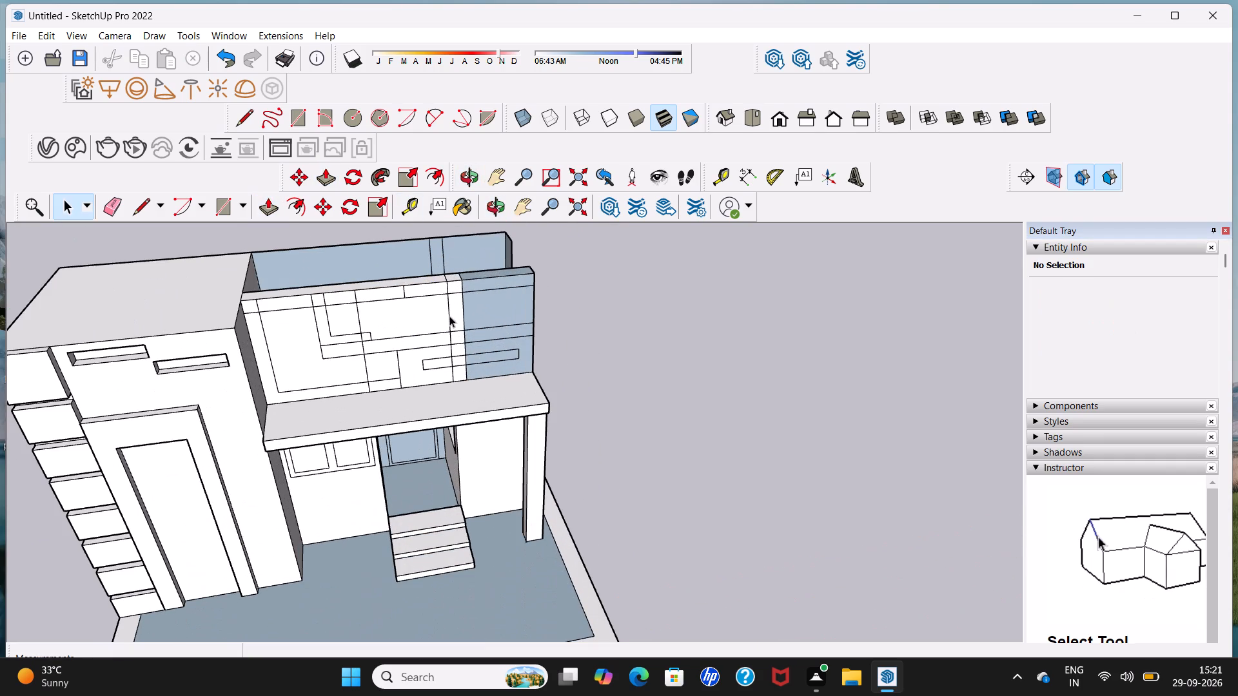
{"action": "middle_click_drag", "start_coordinate": [451, 316], "coordinate": [440, 298]}
{"action": "scroll", "coordinate": [440, 298], "scroll_direction": "up", "scroll_amount": 2}
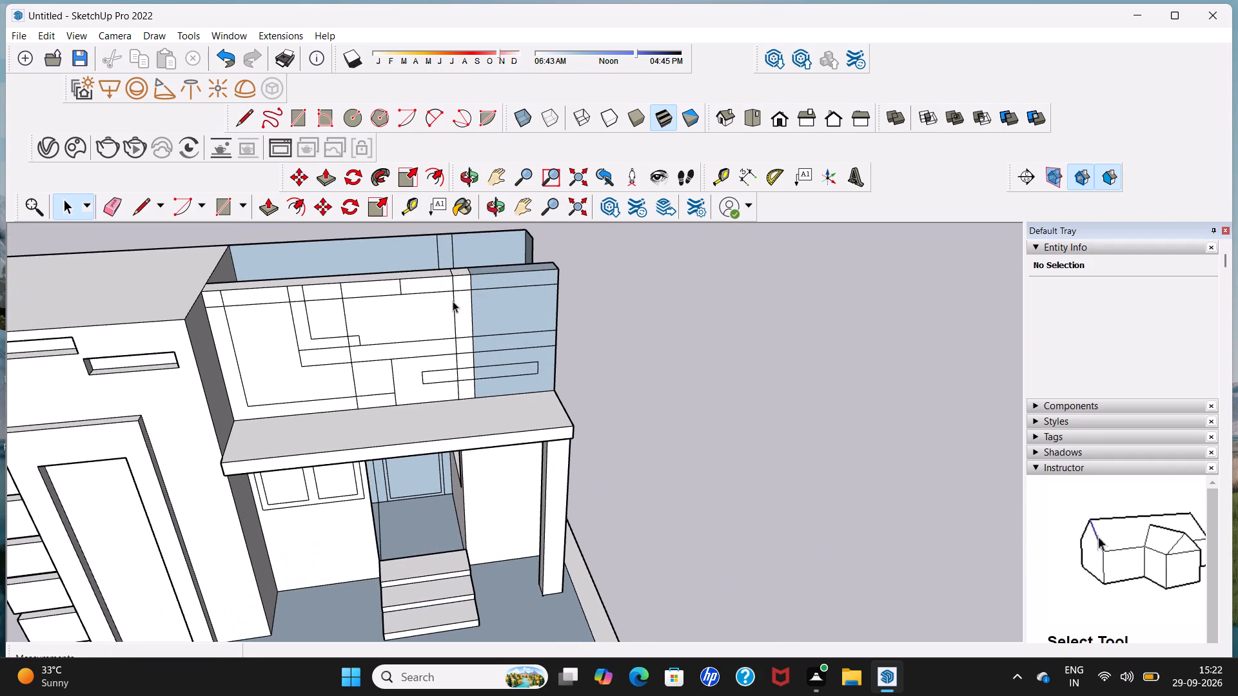
{"action": "left_click", "coordinate": [455, 314]}
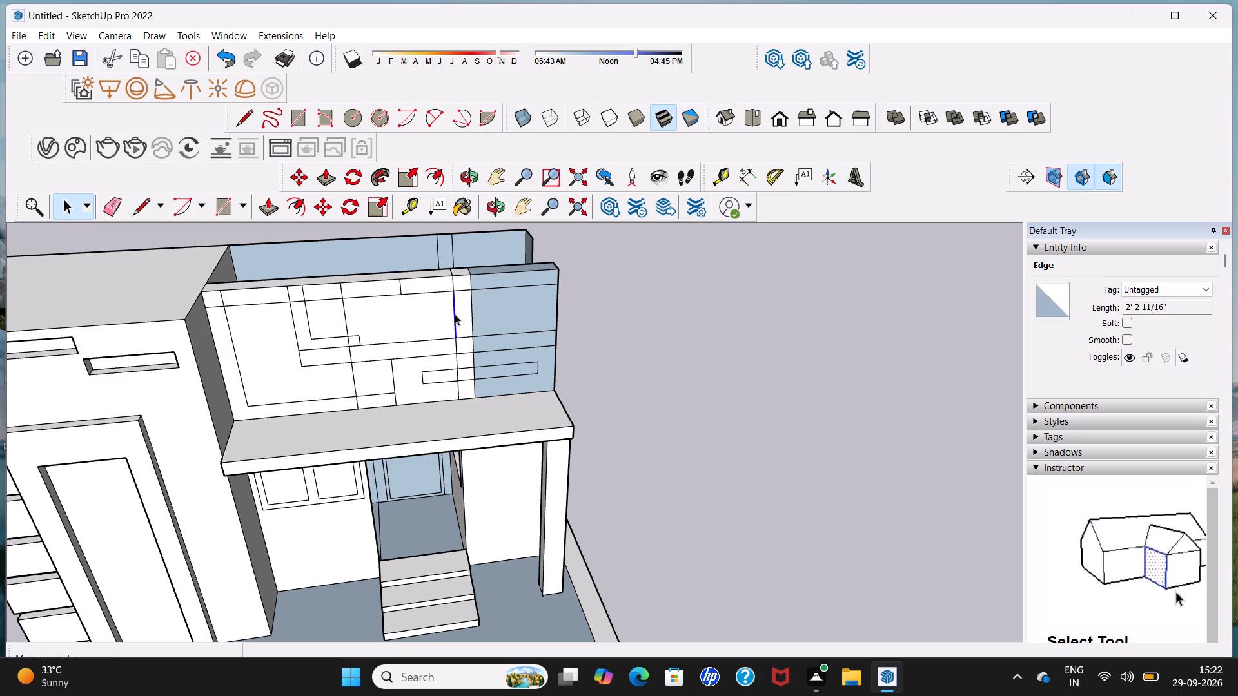
{"action": "key", "text": "Delete"}
{"action": "left_click", "coordinate": [455, 342]}
{"action": "key", "text": "Delete"}
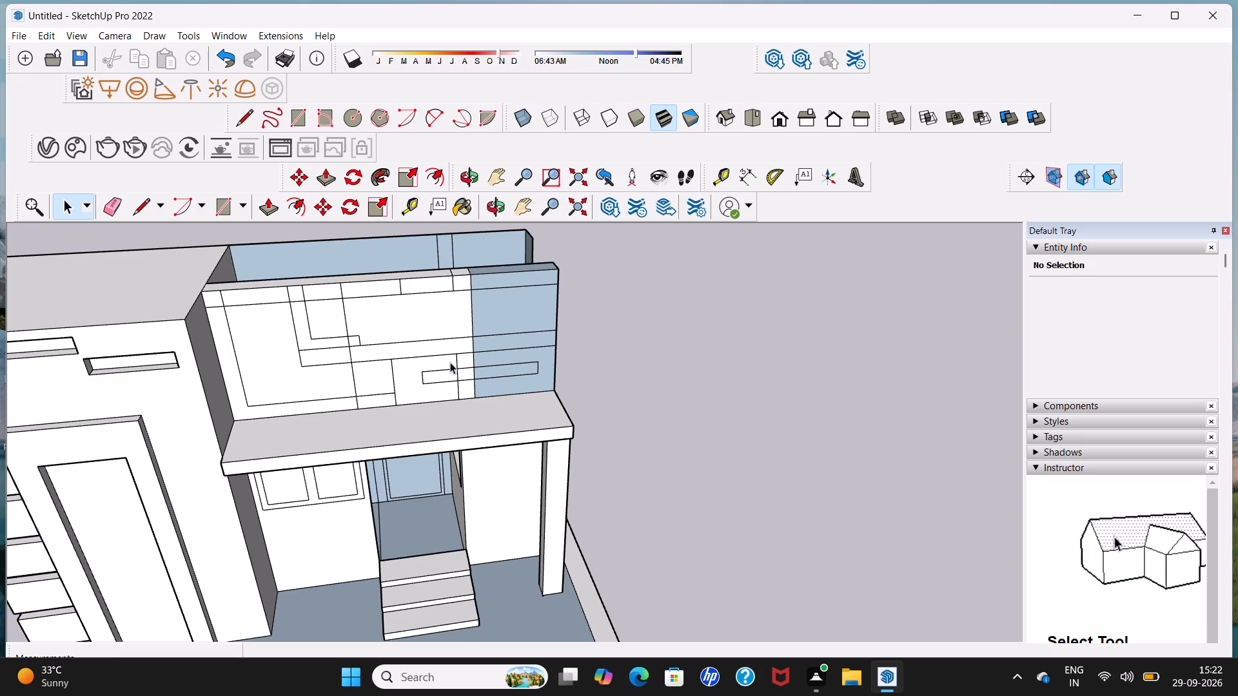
{"action": "left_click", "coordinate": [457, 359]}
{"action": "key", "text": "Delete"}
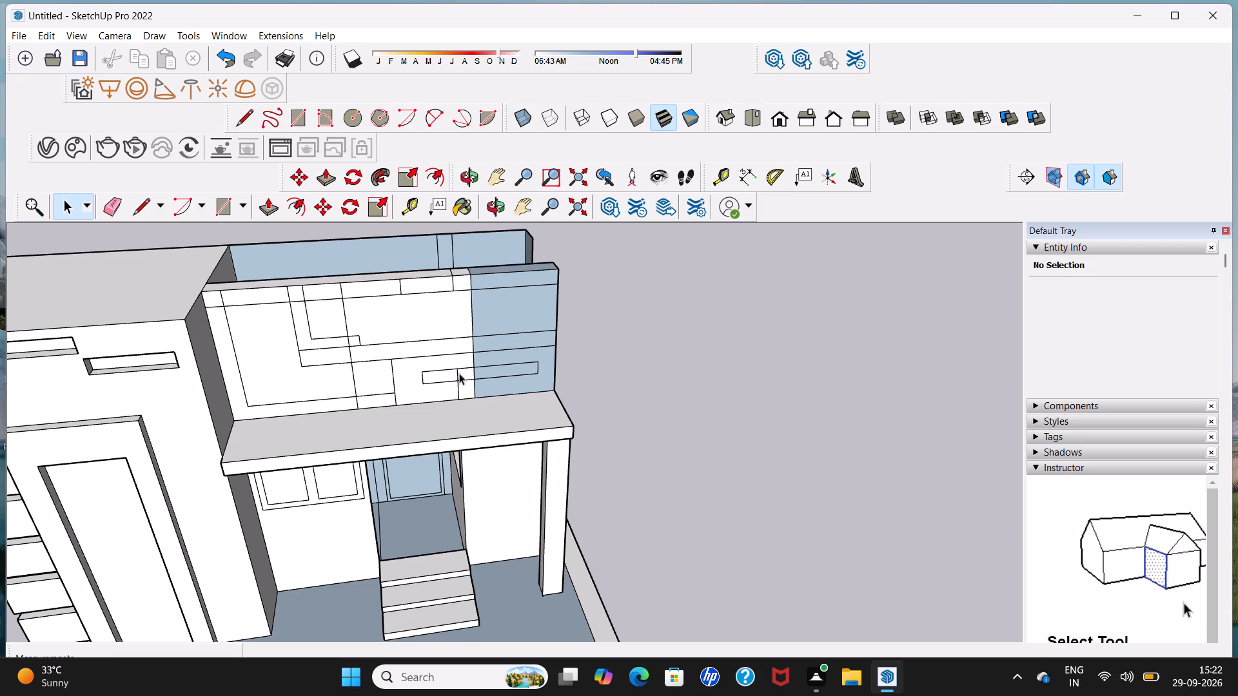
{"action": "left_click", "coordinate": [457, 373]}
{"action": "key", "text": "Delete"}
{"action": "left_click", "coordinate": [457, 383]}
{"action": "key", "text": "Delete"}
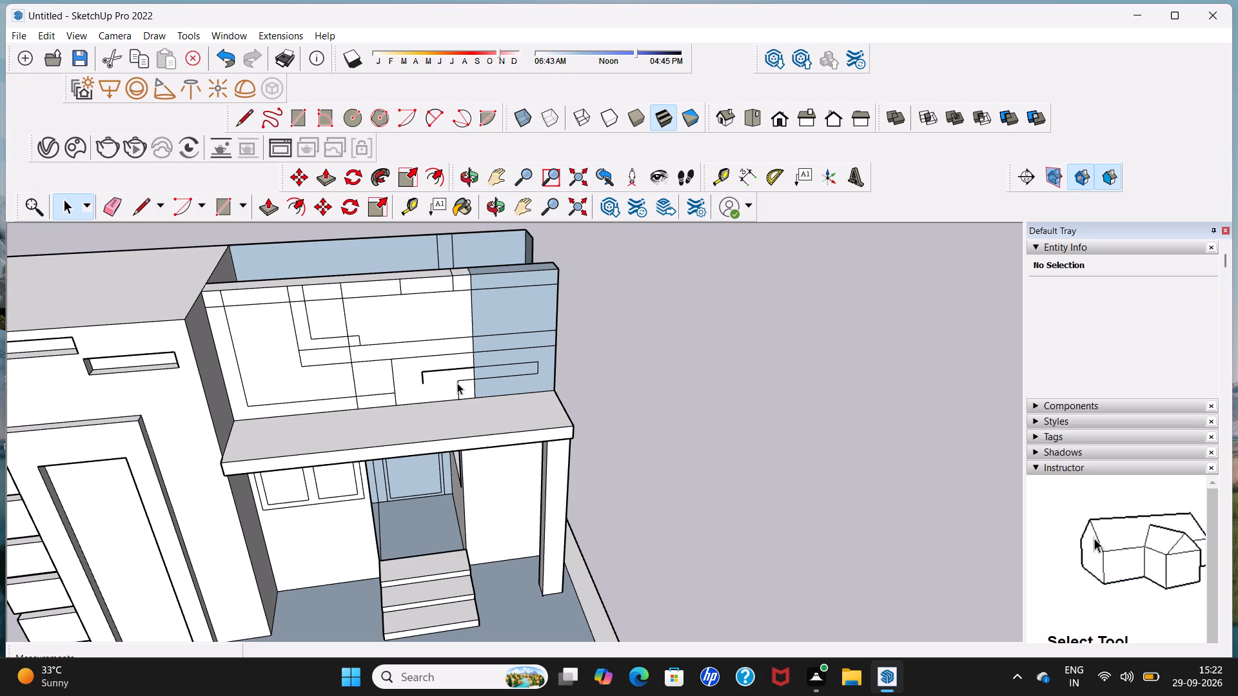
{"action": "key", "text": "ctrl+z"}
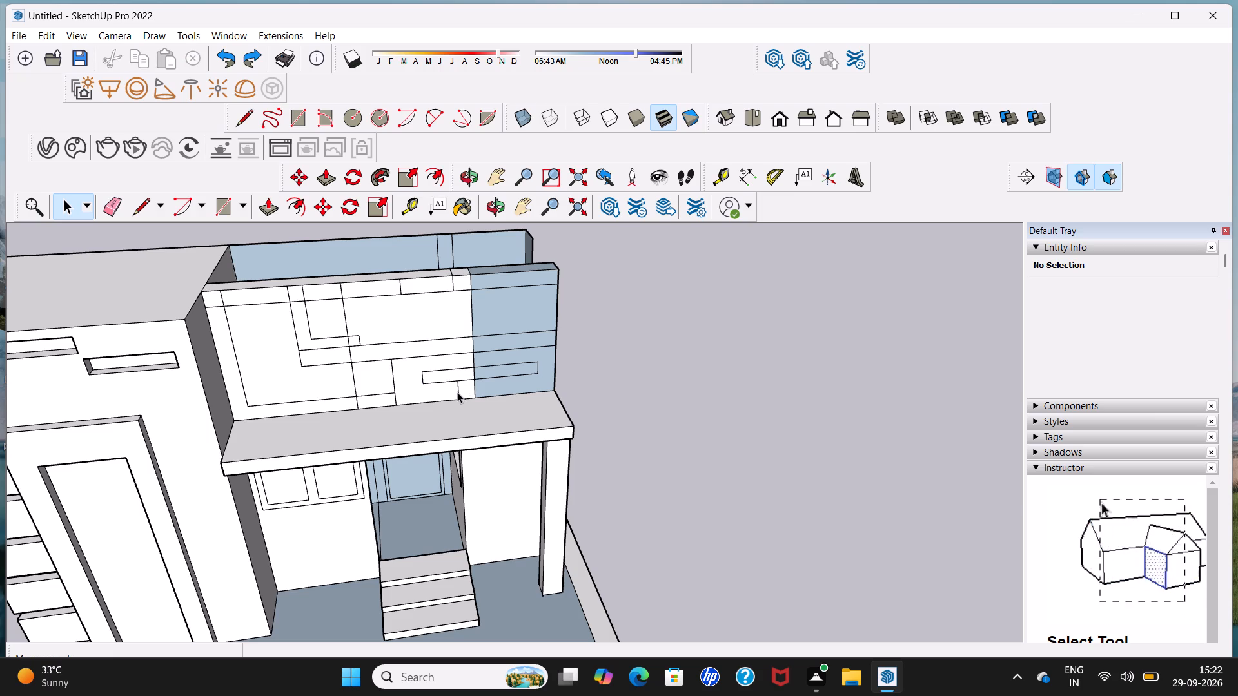
Delete the remaining vertical edge segment between the slim rectangle and the canopy.
{"action": "left_click", "coordinate": [457, 392]}
{"action": "key", "text": "Delete"}
Delete the vertical stray edge segments crossing the middle of the upper front wall's pattern, from below the top band down to the canopy.
{"action": "middle_click_drag", "start_coordinate": [457, 389], "coordinate": [455, 387]}
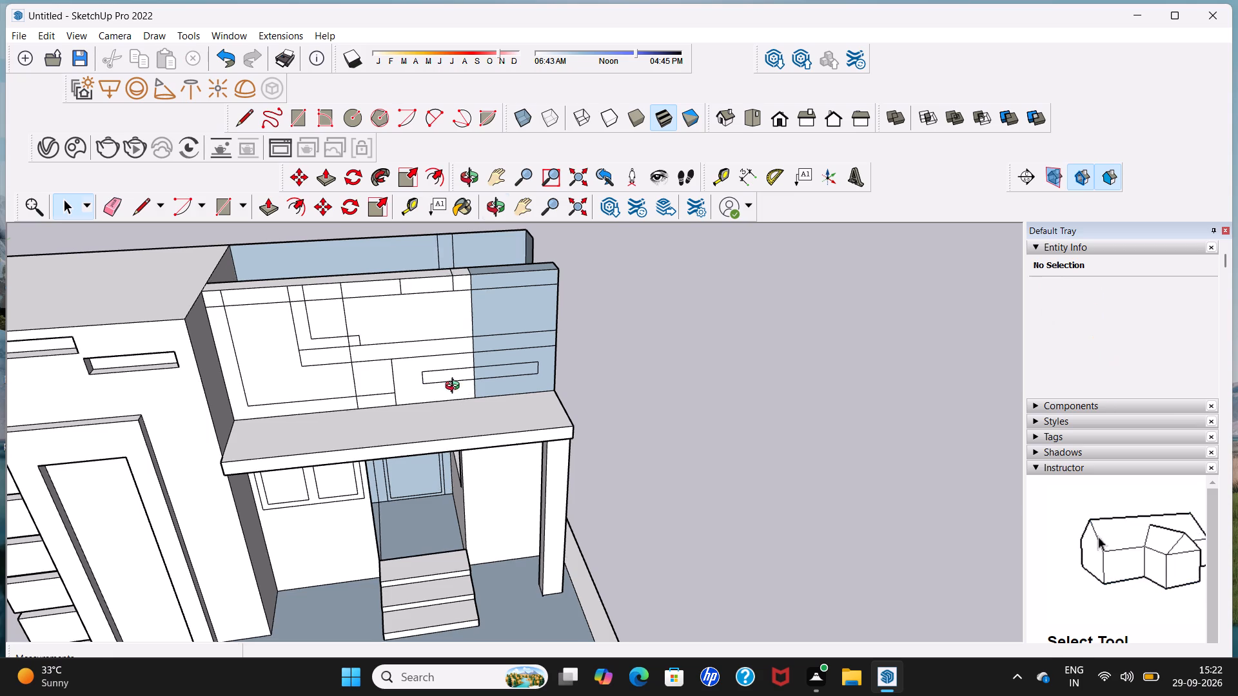
{"action": "middle_click_drag", "start_coordinate": [455, 387], "coordinate": [32, 394]}
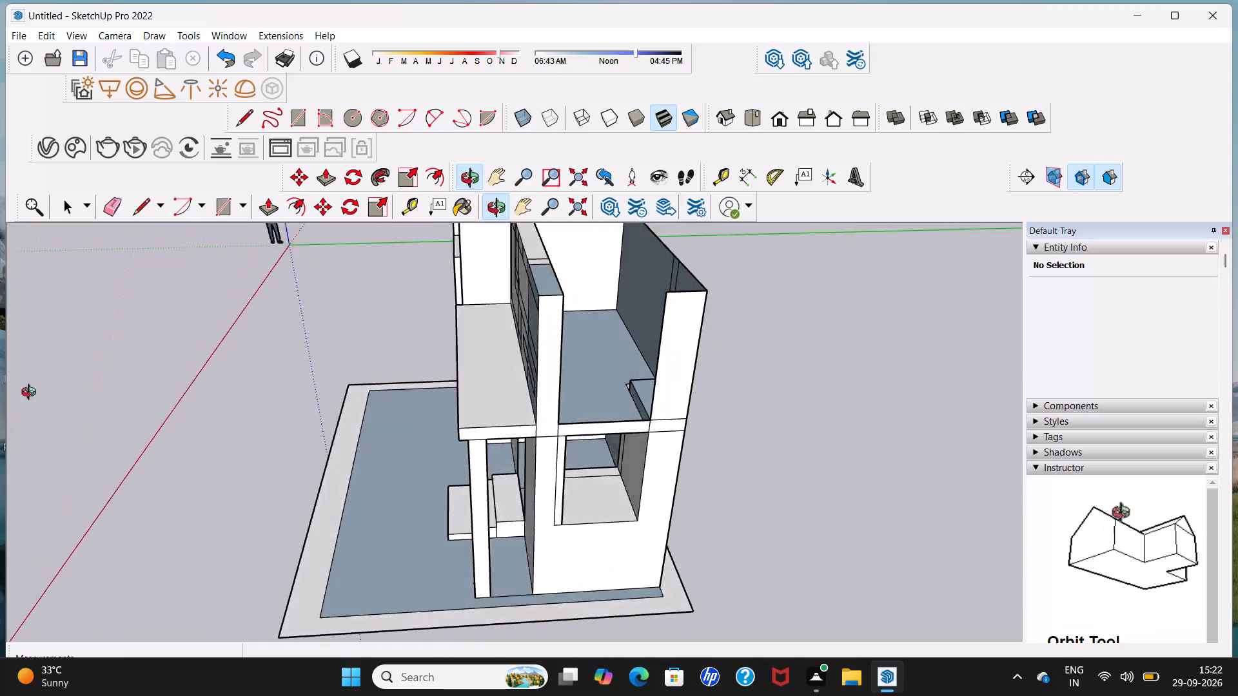
{"action": "middle_click_drag", "start_coordinate": [32, 394], "coordinate": [471, 380]}
{"action": "scroll", "coordinate": [422, 331], "scroll_direction": "up", "scroll_amount": 2}
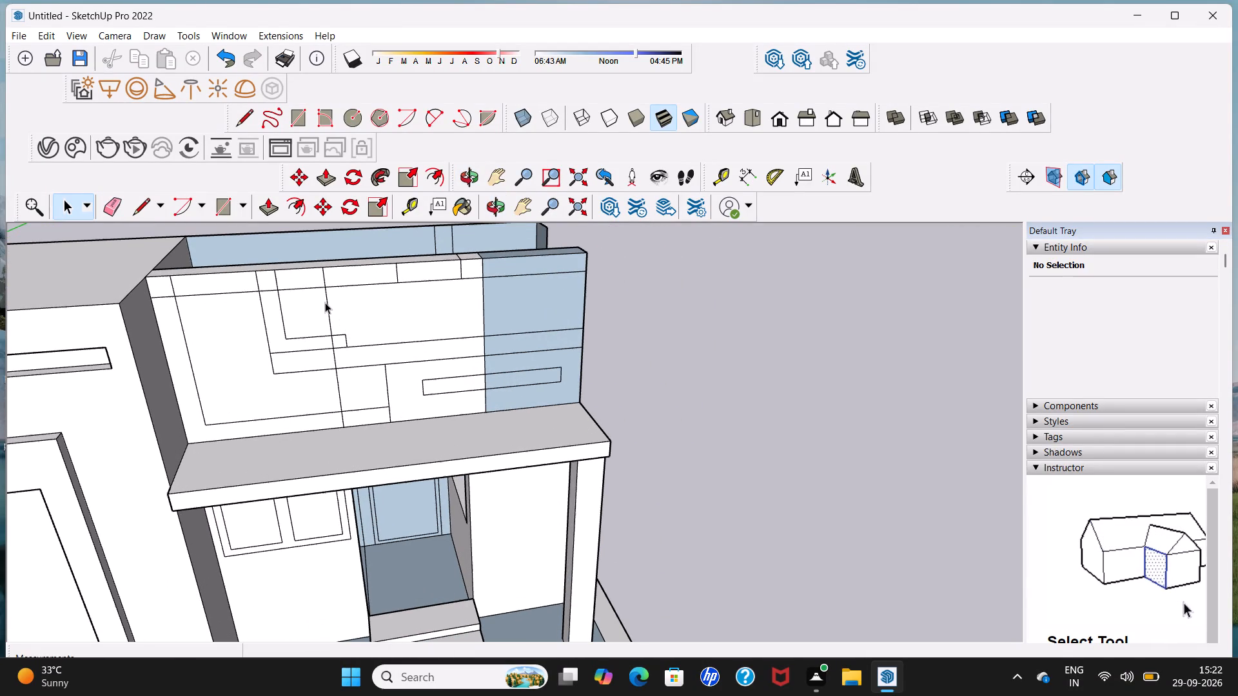
{"action": "left_click", "coordinate": [326, 302]}
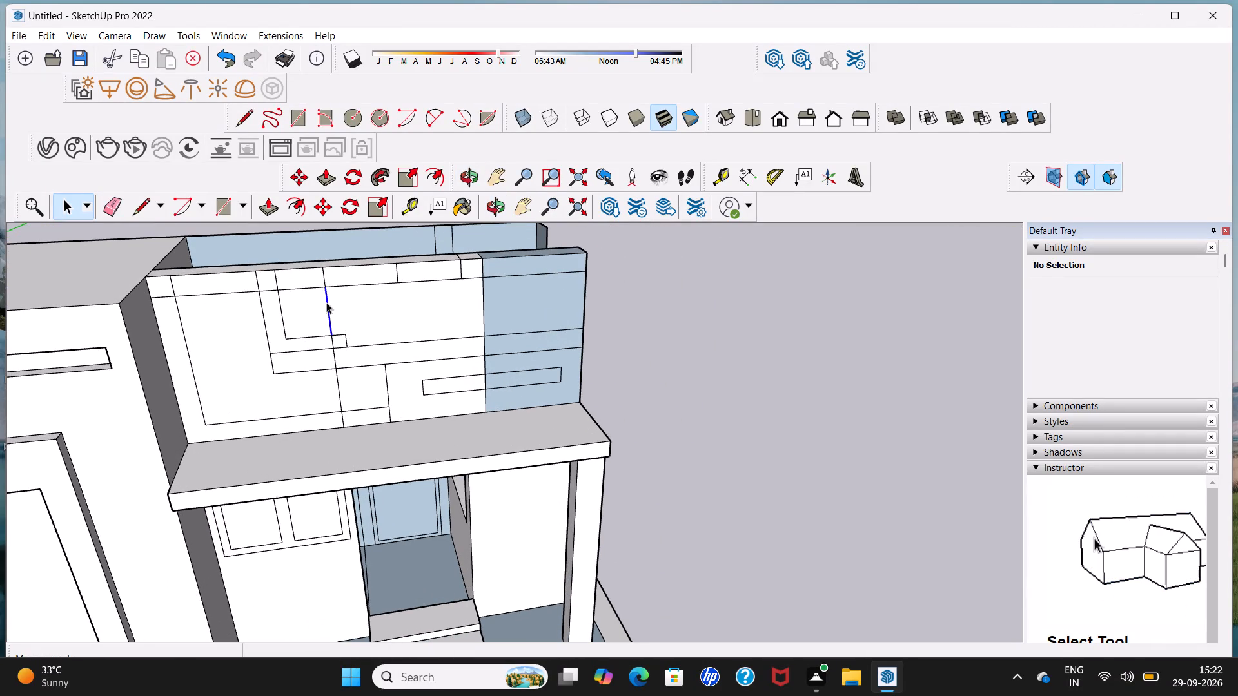
{"action": "key", "text": "Delete"}
{"action": "left_click", "coordinate": [332, 340]}
{"action": "key", "text": "Delete"}
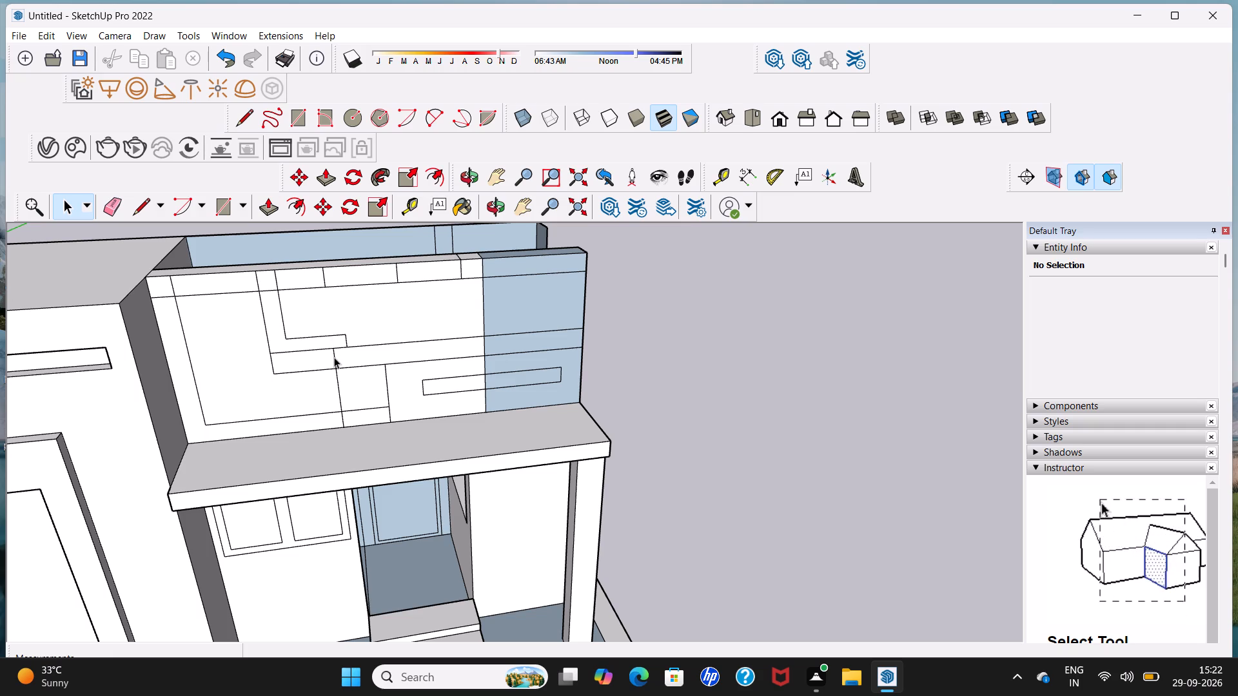
{"action": "left_click", "coordinate": [334, 357]}
{"action": "key", "text": "Delete"}
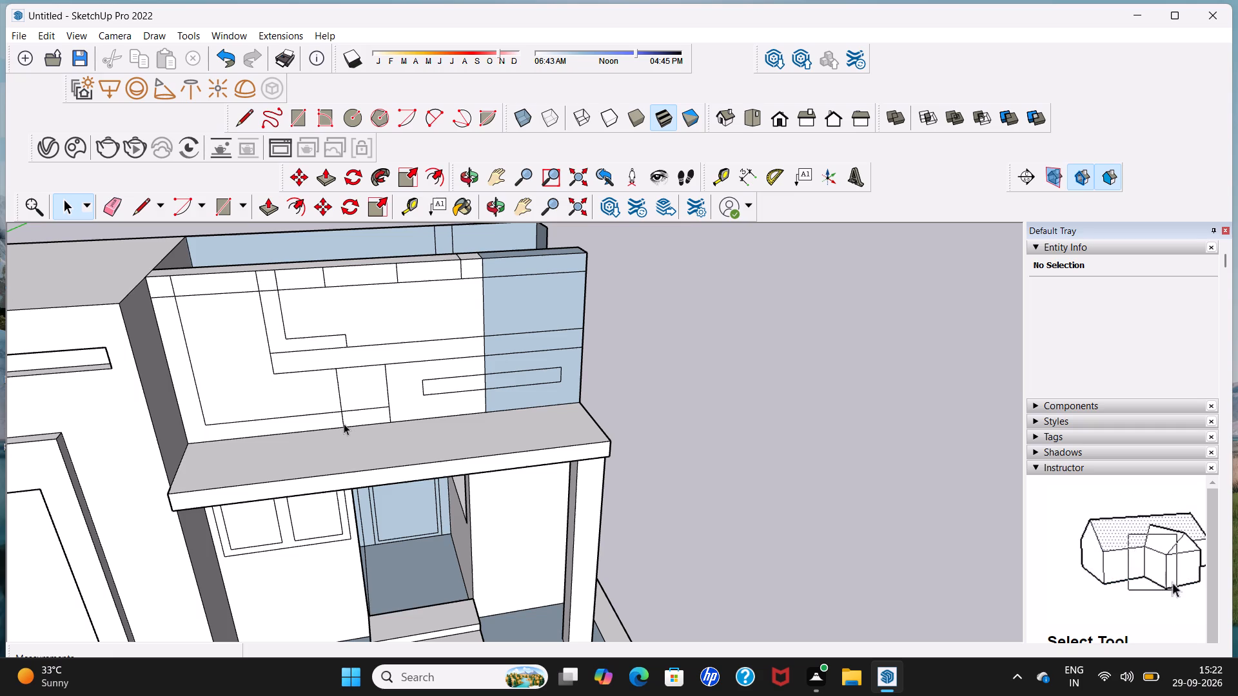
{"action": "left_click", "coordinate": [341, 417]}
{"action": "key", "text": "Delete"}
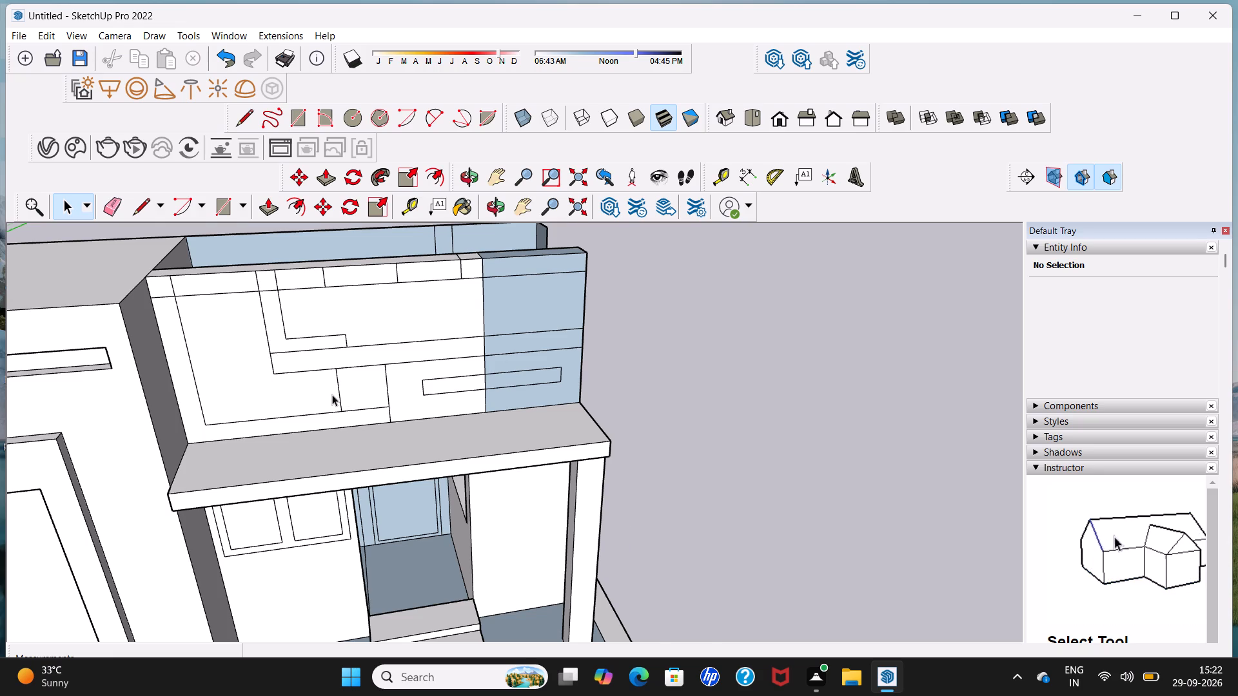
{"action": "scroll", "coordinate": [329, 393], "scroll_direction": "up", "scroll_amount": 4}
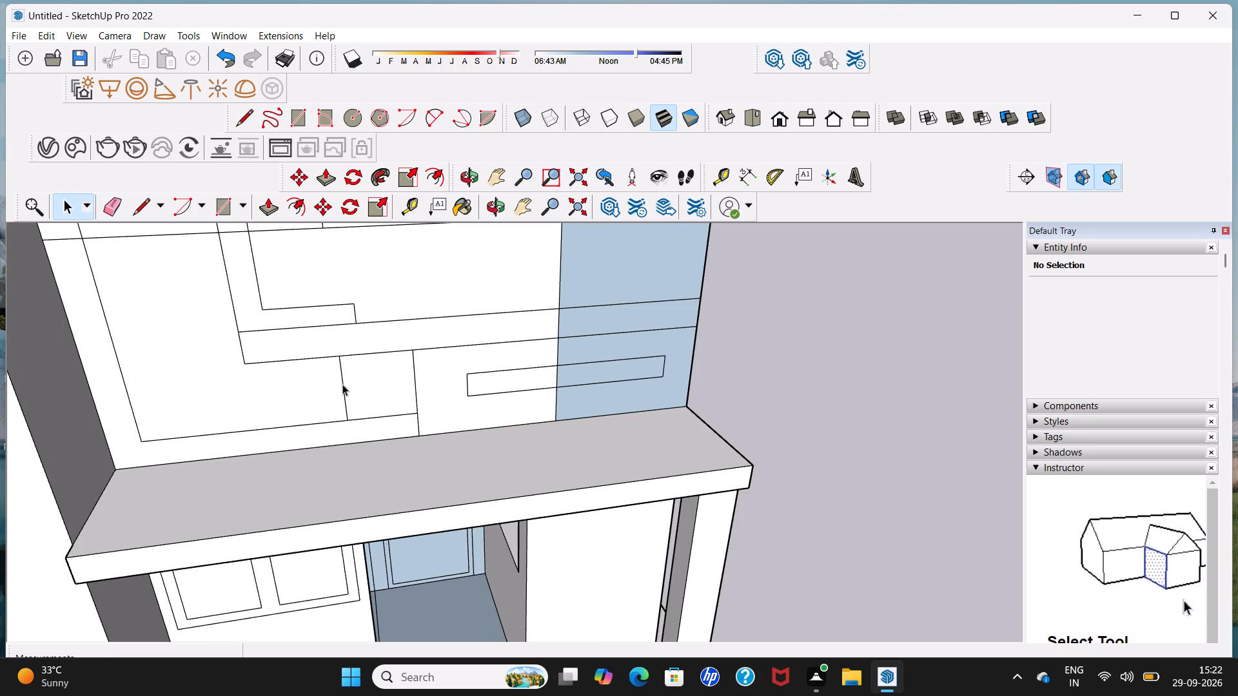
{"action": "left_click", "coordinate": [342, 384]}
{"action": "key", "text": "Delete"}
Delete the short horizontal edge of the top band at the upper front wall's corner beside the projecting block.
{"action": "scroll", "coordinate": [342, 383], "scroll_direction": "down", "scroll_amount": 8}
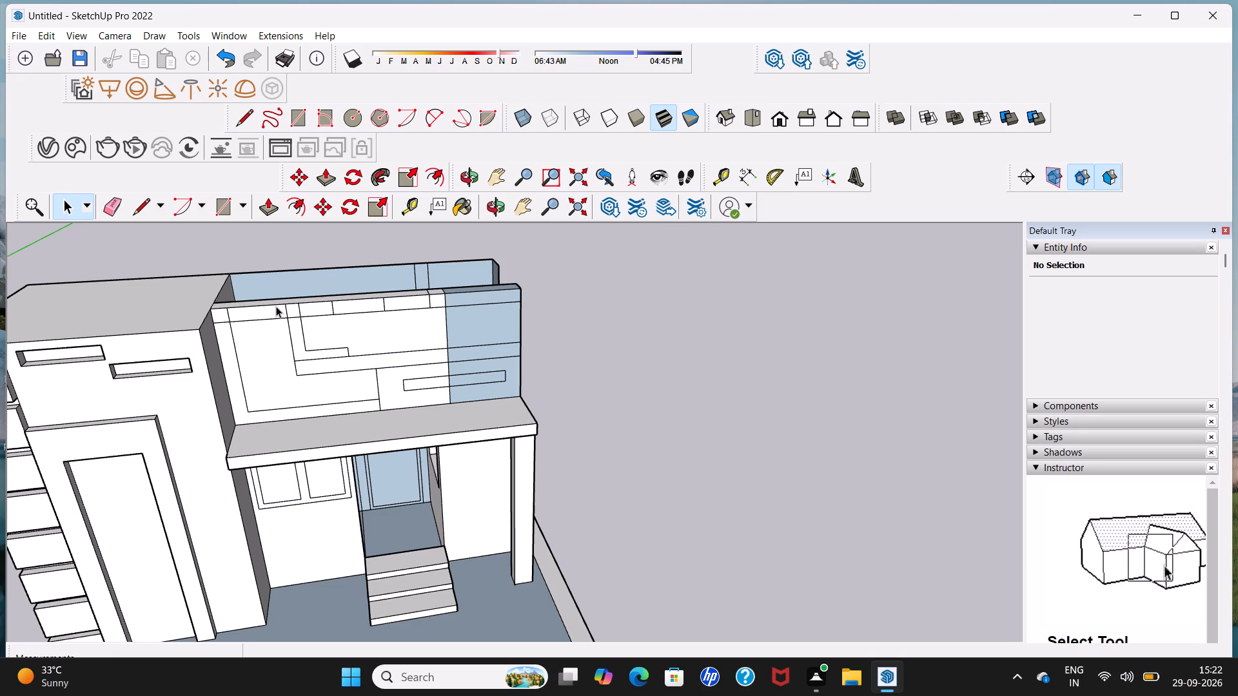
{"action": "left_click", "coordinate": [222, 321]}
{"action": "key", "text": "Delete"}
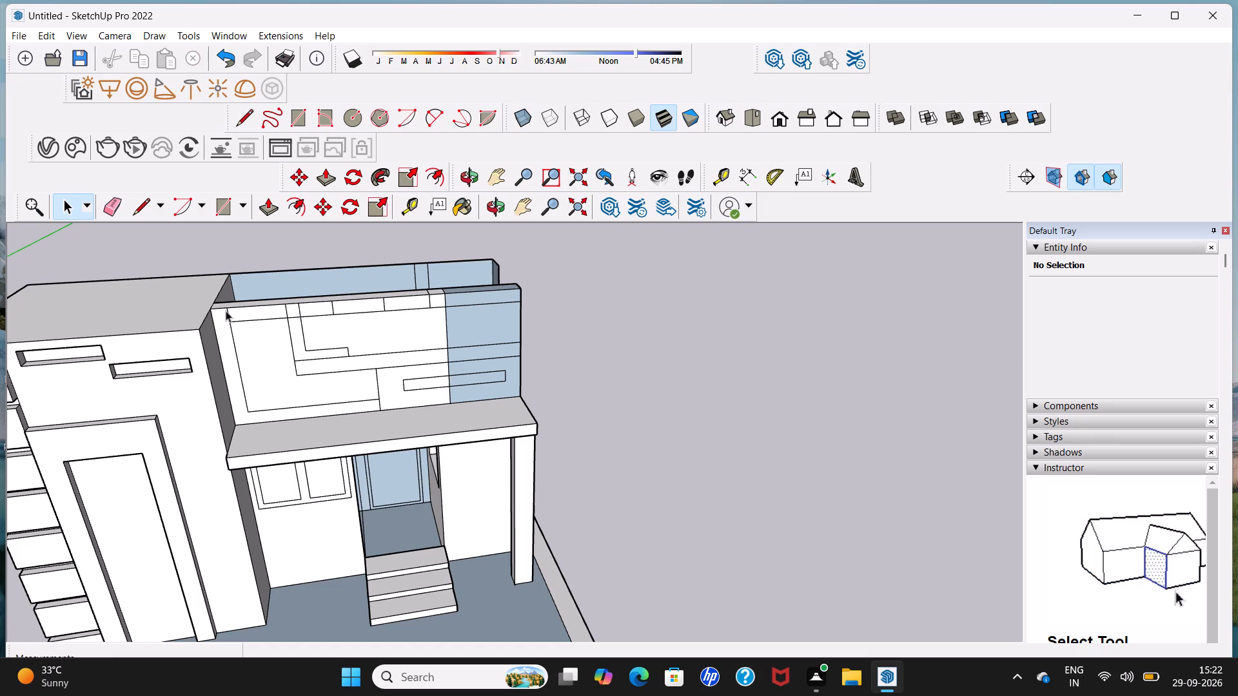
Delete the short vertical edge in the top band at the upper front wall's corner beside the projecting block.
{"action": "left_click", "coordinate": [227, 308]}
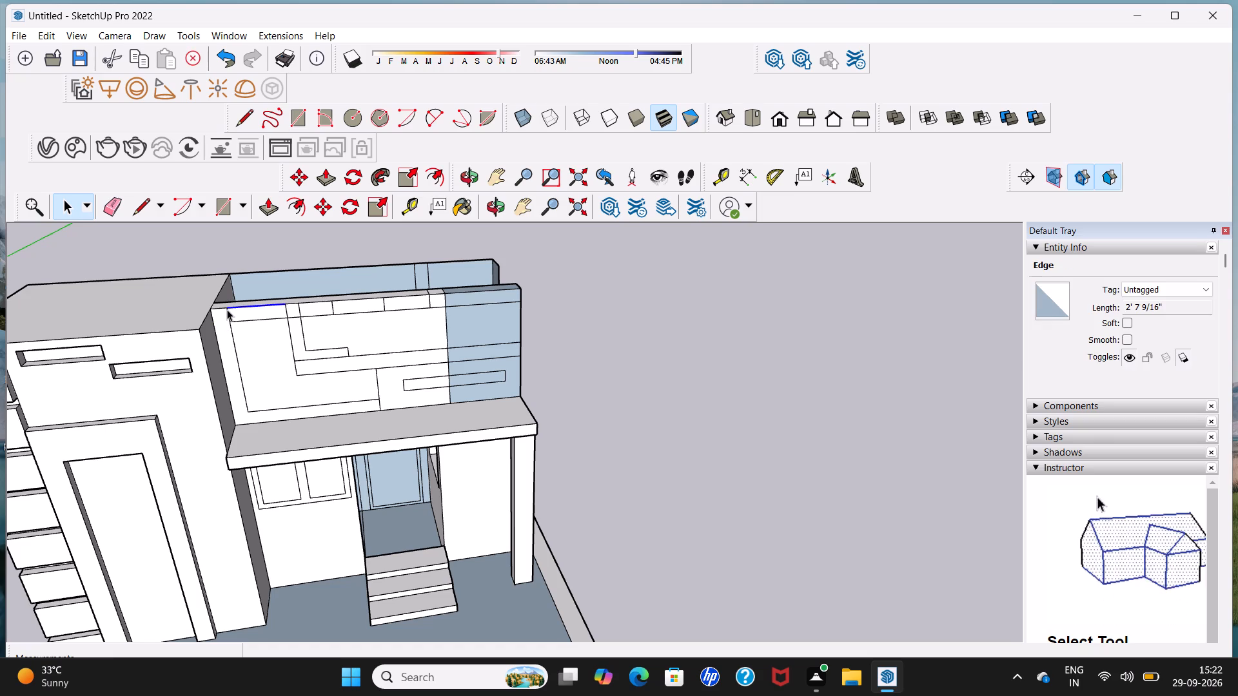
{"action": "key", "text": "space"}
{"action": "left_click", "coordinate": [564, 264]}
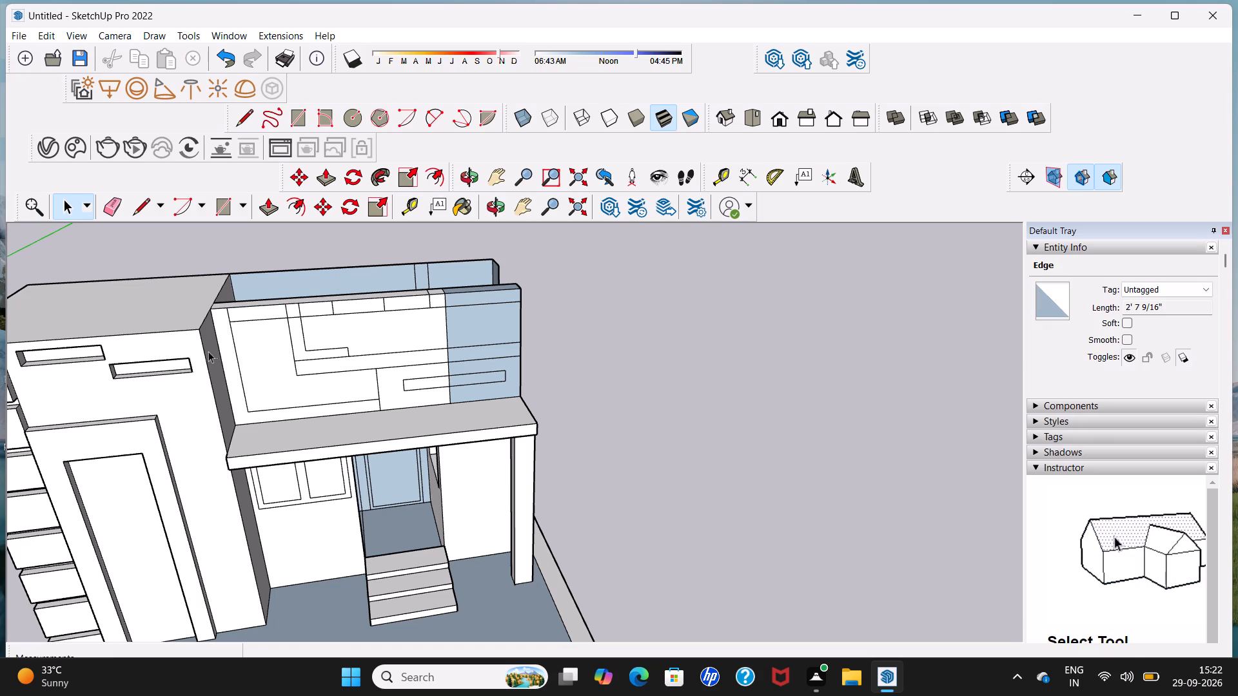
{"action": "left_click", "coordinate": [228, 314]}
{"action": "key", "text": "Delete"}
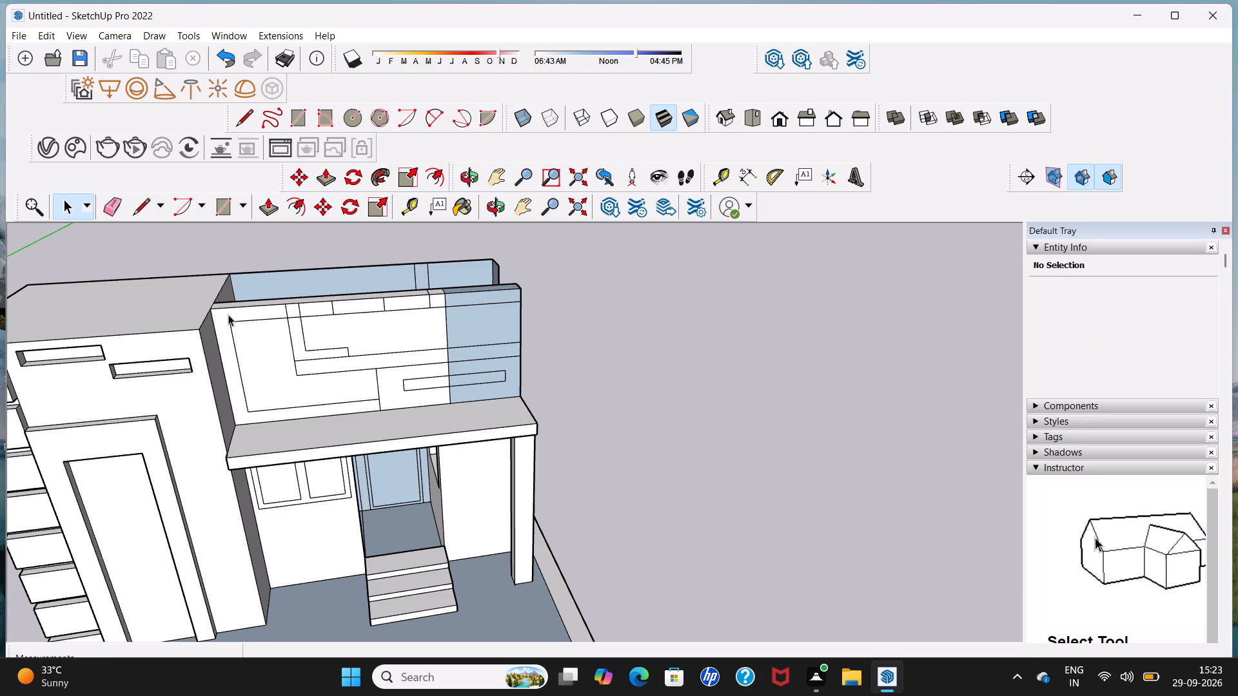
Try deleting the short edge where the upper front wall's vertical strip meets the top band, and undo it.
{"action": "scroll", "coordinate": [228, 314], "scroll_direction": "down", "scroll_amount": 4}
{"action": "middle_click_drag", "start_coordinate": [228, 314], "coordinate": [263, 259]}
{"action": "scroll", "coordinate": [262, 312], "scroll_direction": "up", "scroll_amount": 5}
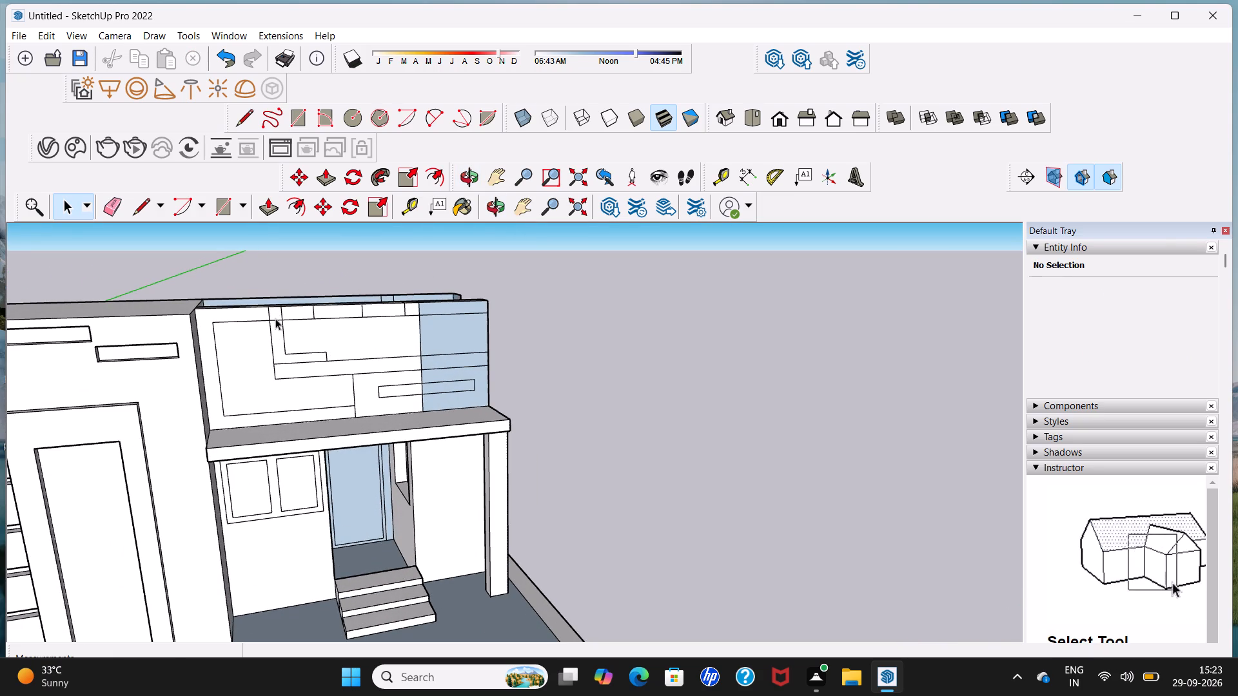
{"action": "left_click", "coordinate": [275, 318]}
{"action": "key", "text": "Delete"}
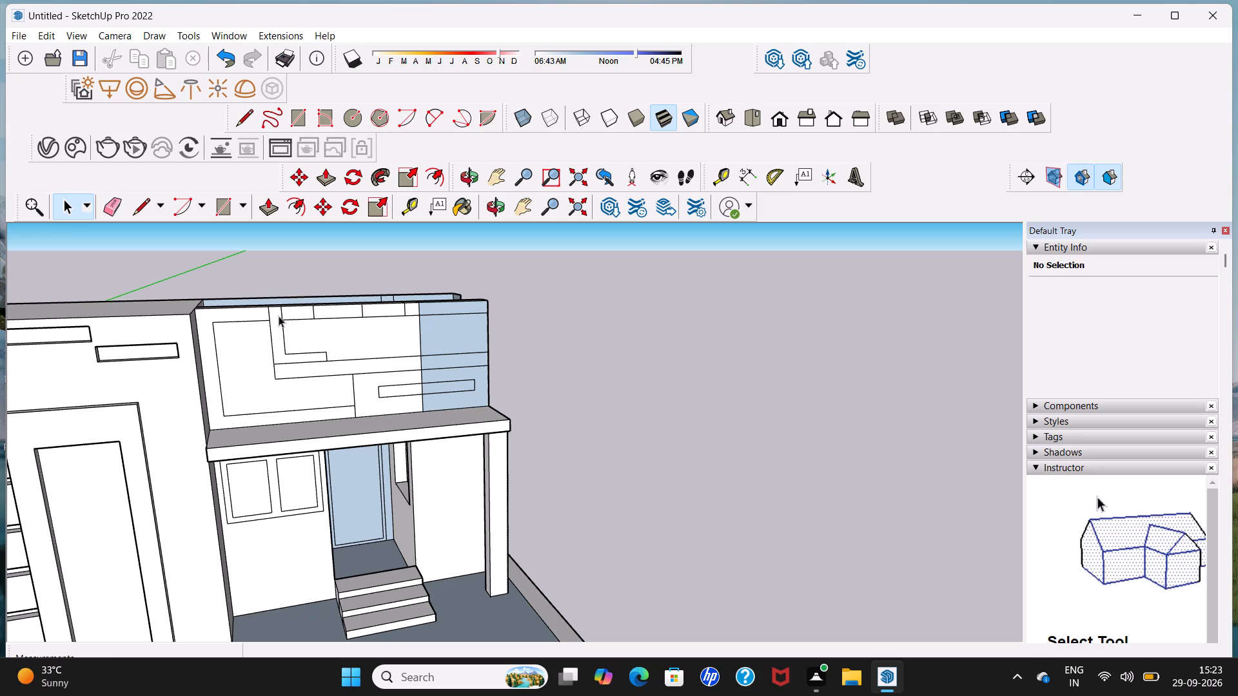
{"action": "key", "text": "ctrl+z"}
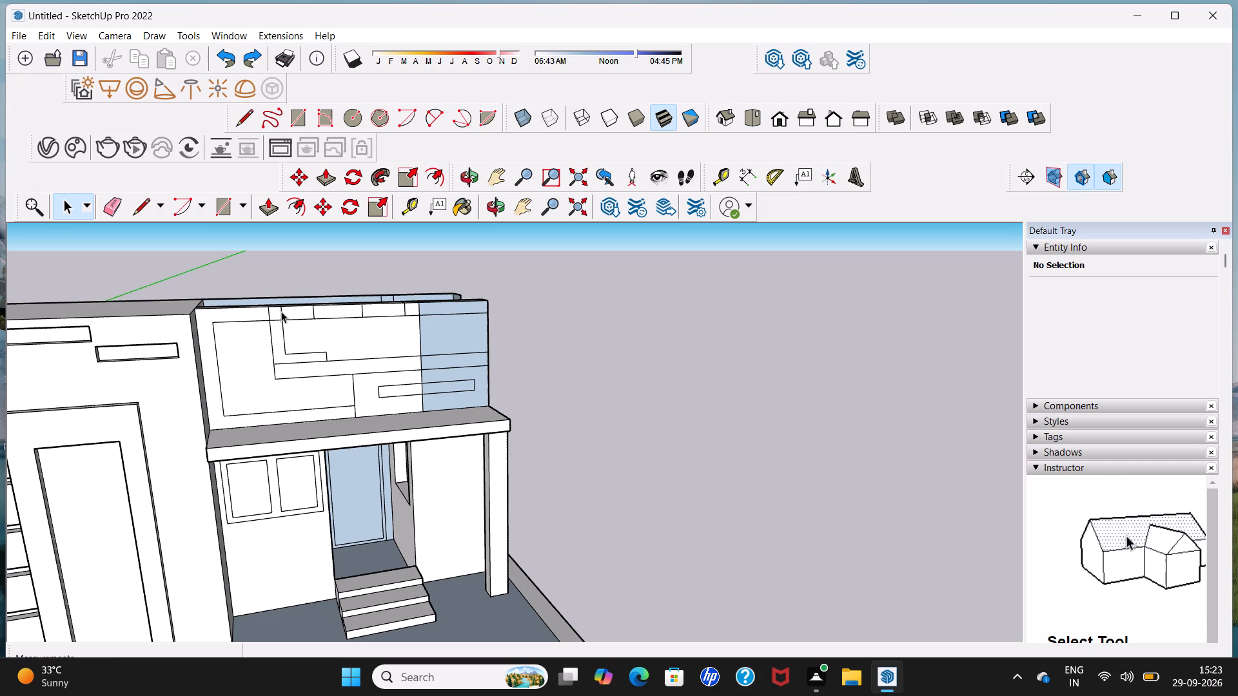
Delete the short vertical edge crossing the top band in line with the inner side of the L-shaped strip.
{"action": "left_click", "coordinate": [281, 311]}
{"action": "key", "text": "Delete"}
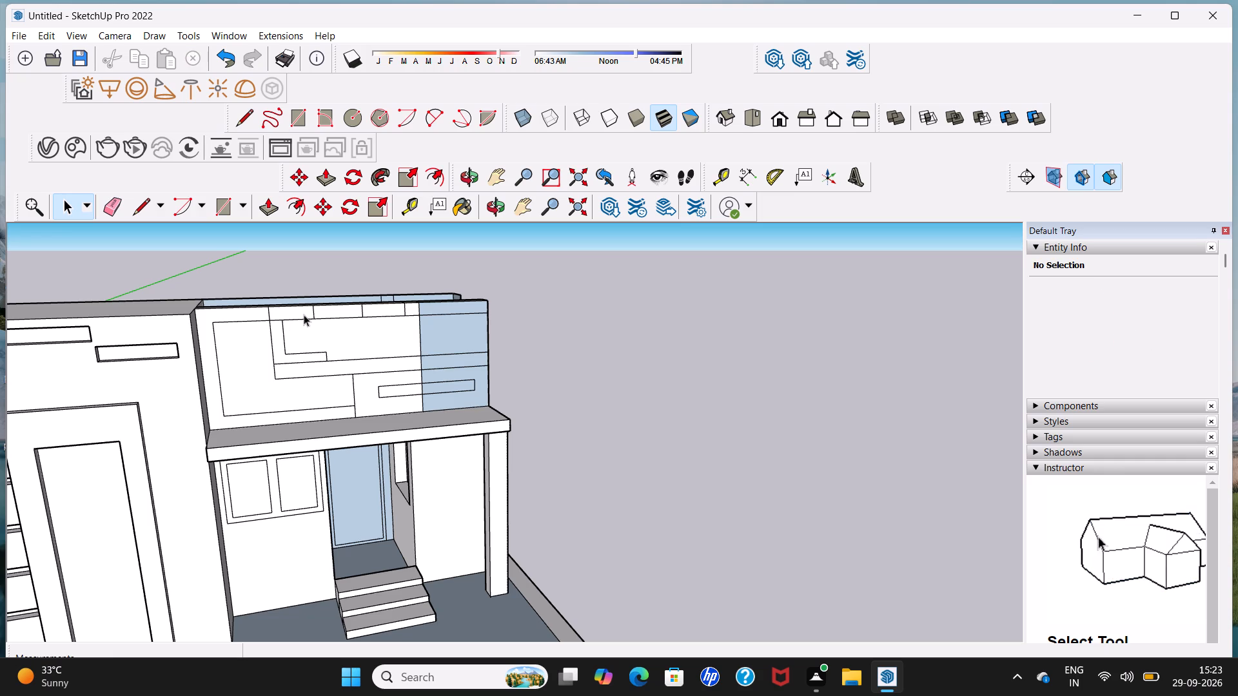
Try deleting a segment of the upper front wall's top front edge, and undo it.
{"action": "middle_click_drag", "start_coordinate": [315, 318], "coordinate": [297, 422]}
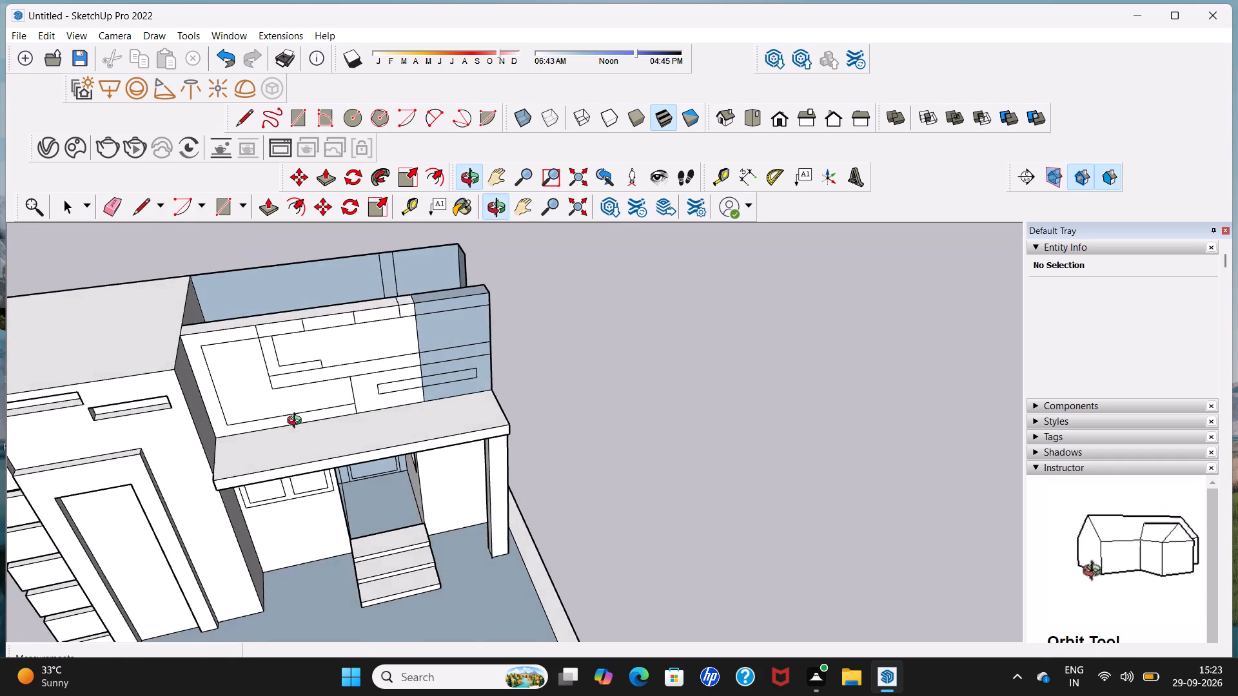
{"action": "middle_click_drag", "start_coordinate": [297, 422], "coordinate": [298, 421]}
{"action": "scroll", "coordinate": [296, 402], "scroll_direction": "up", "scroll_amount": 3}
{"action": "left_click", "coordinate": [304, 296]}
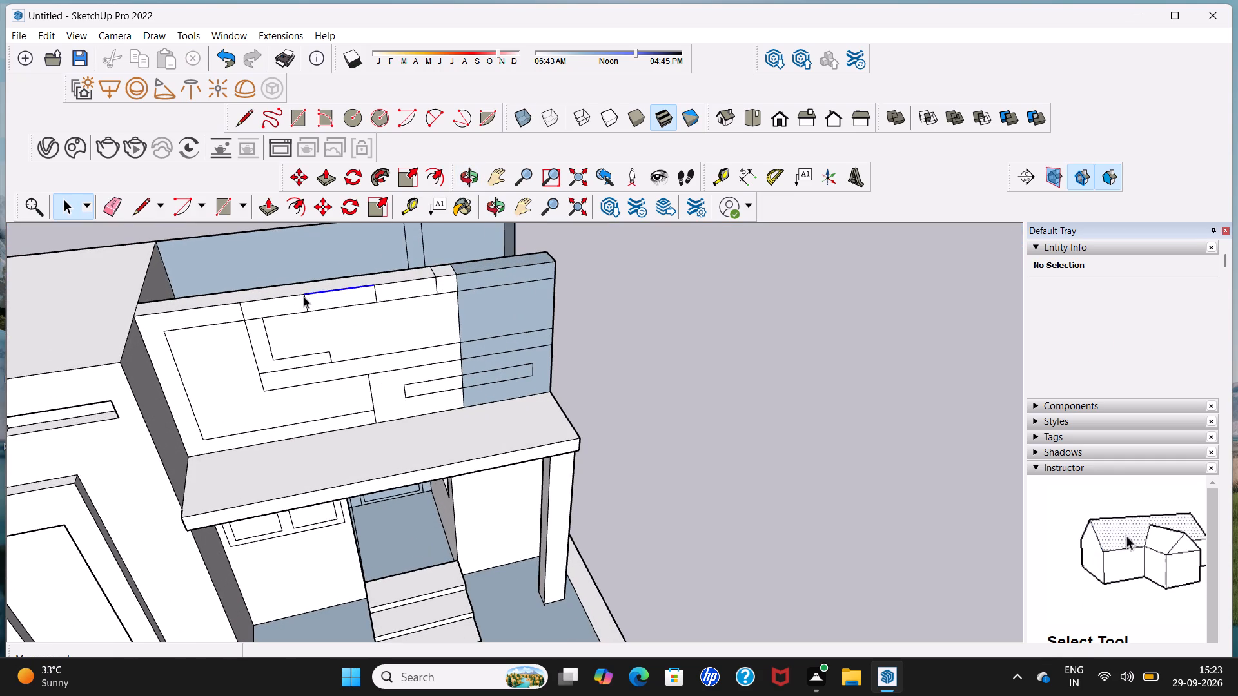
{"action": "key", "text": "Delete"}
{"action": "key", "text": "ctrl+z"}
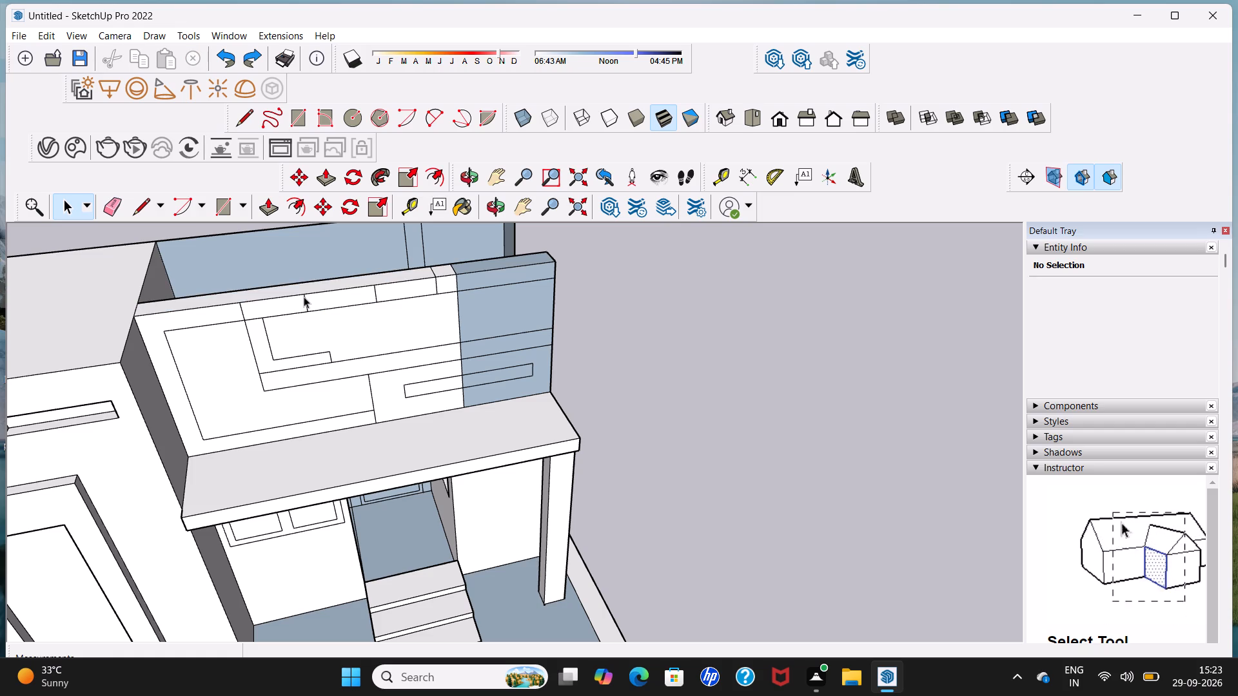
Delete the short vertical edge crossing the top band above the end of the L-shaped strip.
{"action": "scroll", "coordinate": [302, 301], "scroll_direction": "up", "scroll_amount": 5}
{"action": "left_click", "coordinate": [308, 301]}
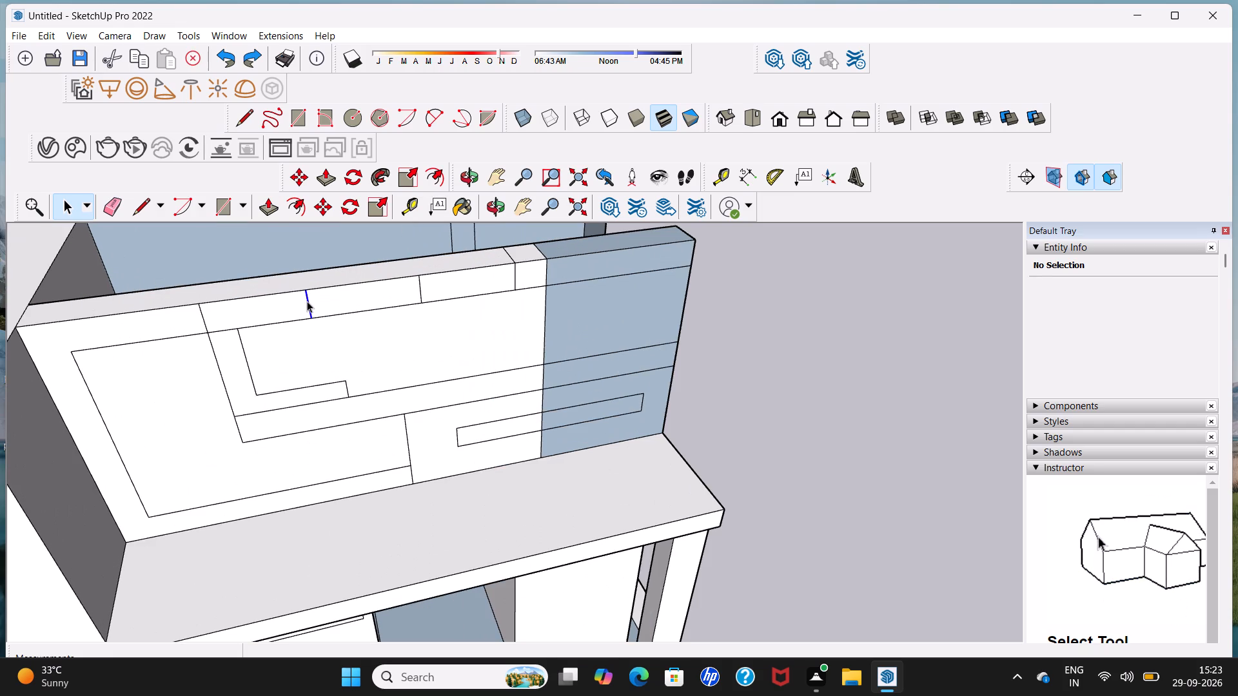
{"action": "key", "text": "Delete"}
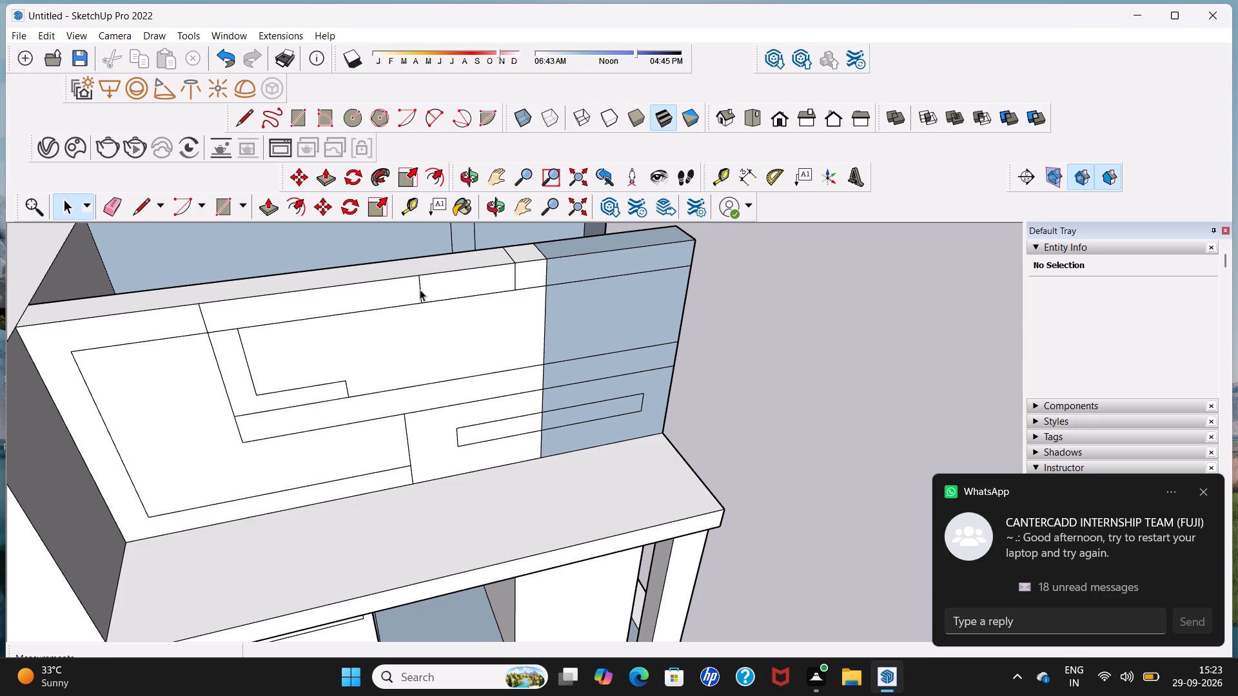
Delete the vertical edge segments bordering the shaded end of the upper front wall, from the top band down to the middle horizontal strip.
{"action": "scroll", "coordinate": [420, 289], "scroll_direction": "down", "scroll_amount": 4}
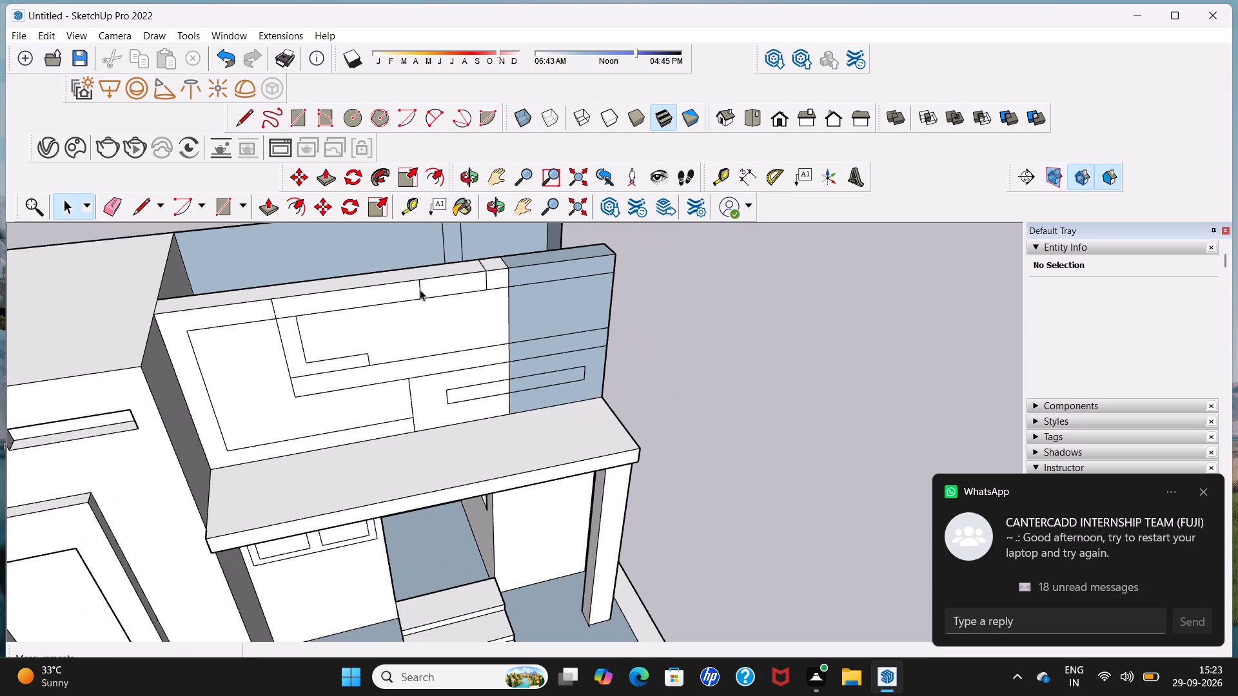
{"action": "middle_click_drag", "start_coordinate": [420, 289], "coordinate": [341, 296]}
{"action": "scroll", "coordinate": [451, 263], "scroll_direction": "up", "scroll_amount": 3}
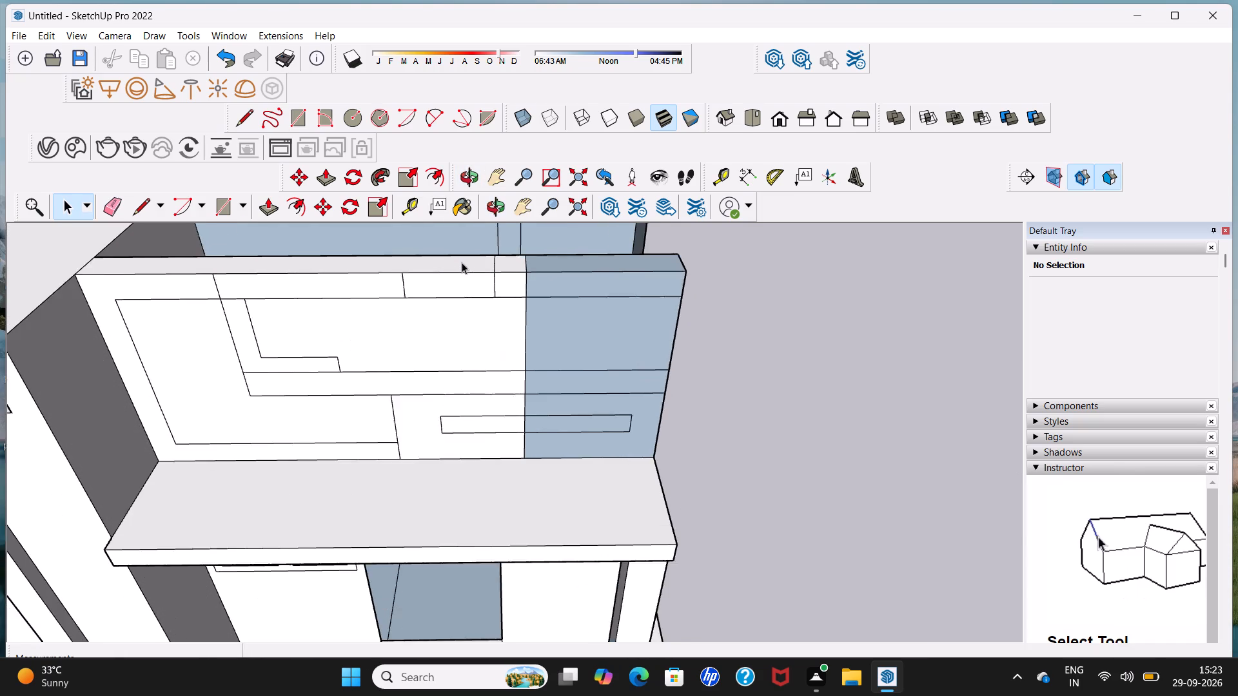
{"action": "scroll", "coordinate": [462, 262], "scroll_direction": "up", "scroll_amount": 1}
{"action": "middle_click_drag", "start_coordinate": [462, 271], "coordinate": [466, 232]}
{"action": "scroll", "coordinate": [471, 249], "scroll_direction": "up", "scroll_amount": 1}
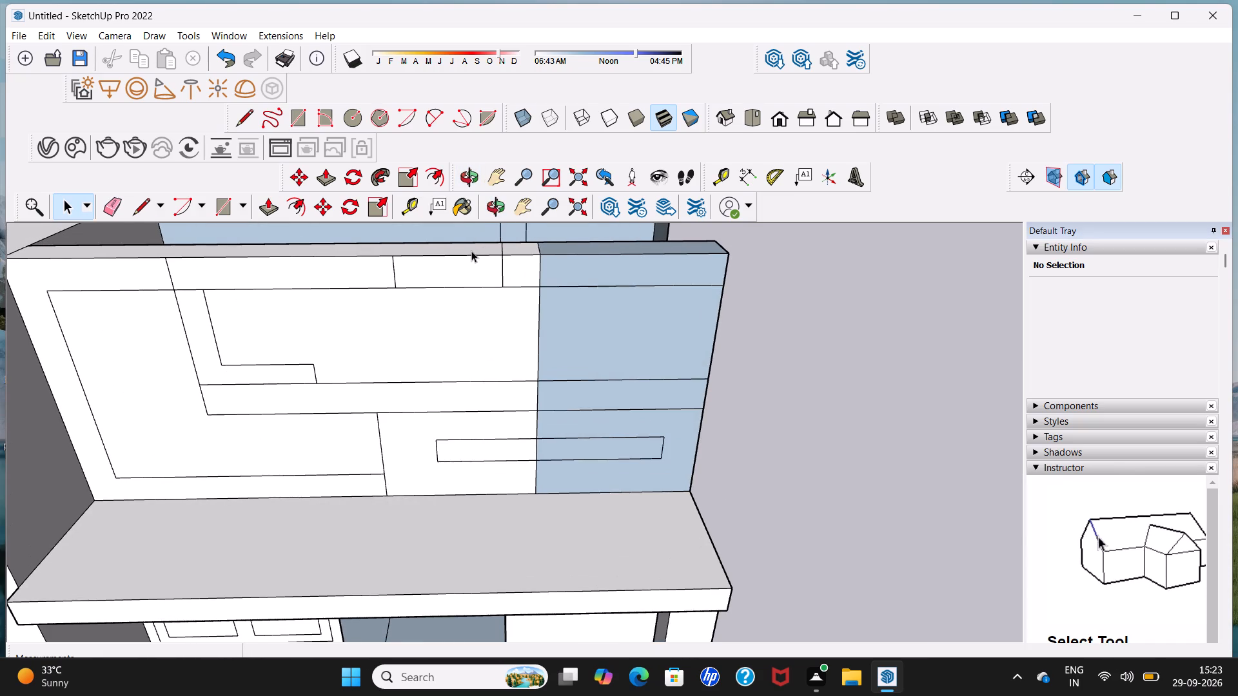
{"action": "scroll", "coordinate": [471, 251], "scroll_direction": "down", "scroll_amount": 5}
{"action": "middle_click_drag", "start_coordinate": [470, 278], "coordinate": [480, 233]}
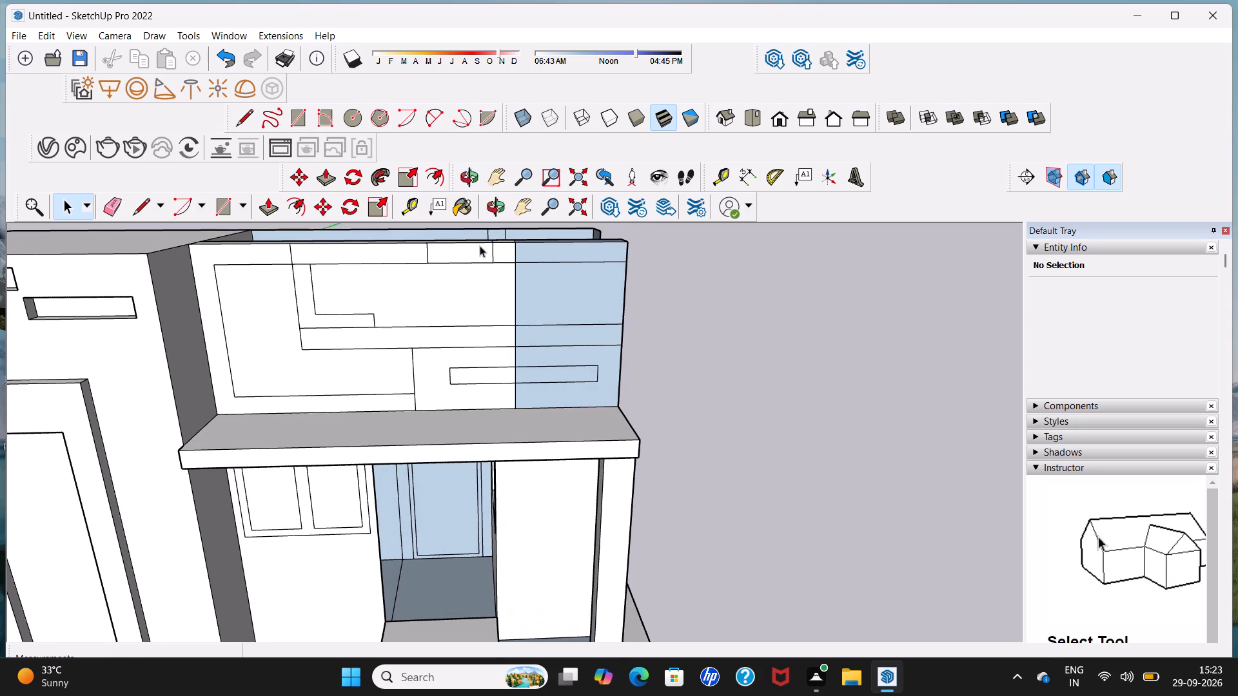
{"action": "left_click", "coordinate": [515, 251]}
{"action": "key", "text": "Delete"}
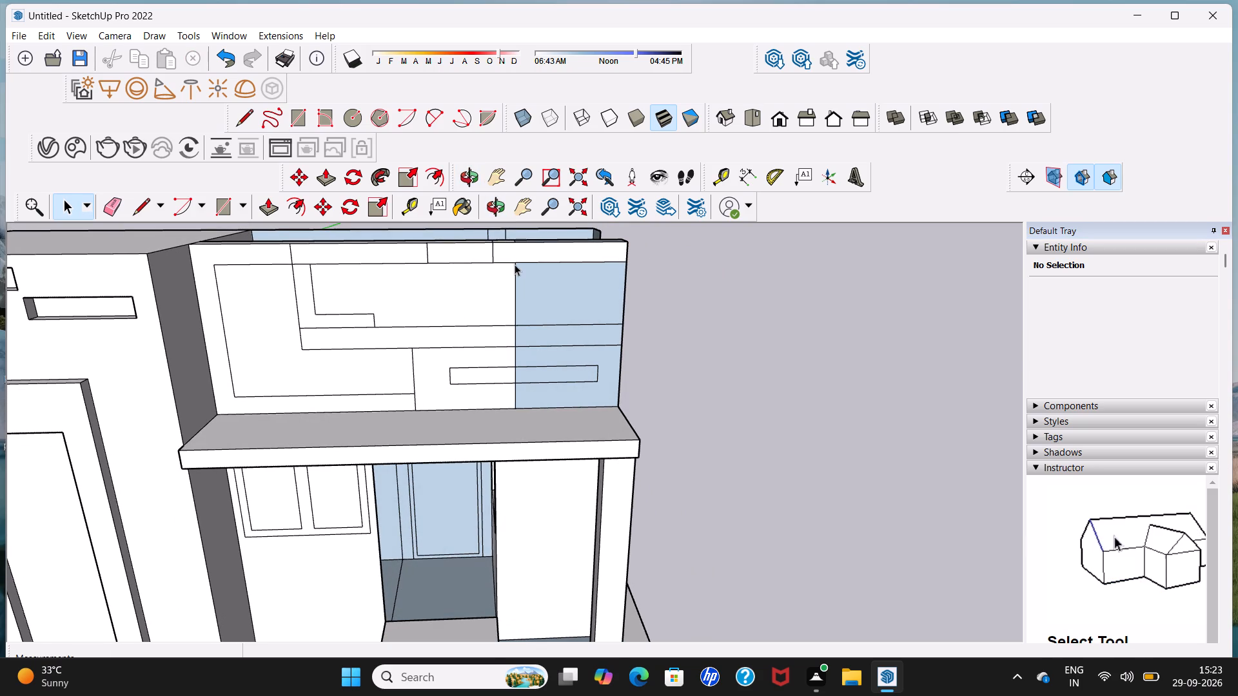
{"action": "left_click", "coordinate": [514, 281]}
{"action": "key", "text": "Delete"}
Delete the two short edges crossing the thickness of the upper front wall's top face.
{"action": "middle_click_drag", "start_coordinate": [514, 278], "coordinate": [489, 438]}
{"action": "scroll", "coordinate": [495, 391], "scroll_direction": "up", "scroll_amount": 1}
{"action": "middle_click_drag", "start_coordinate": [524, 372], "coordinate": [5, 294]}
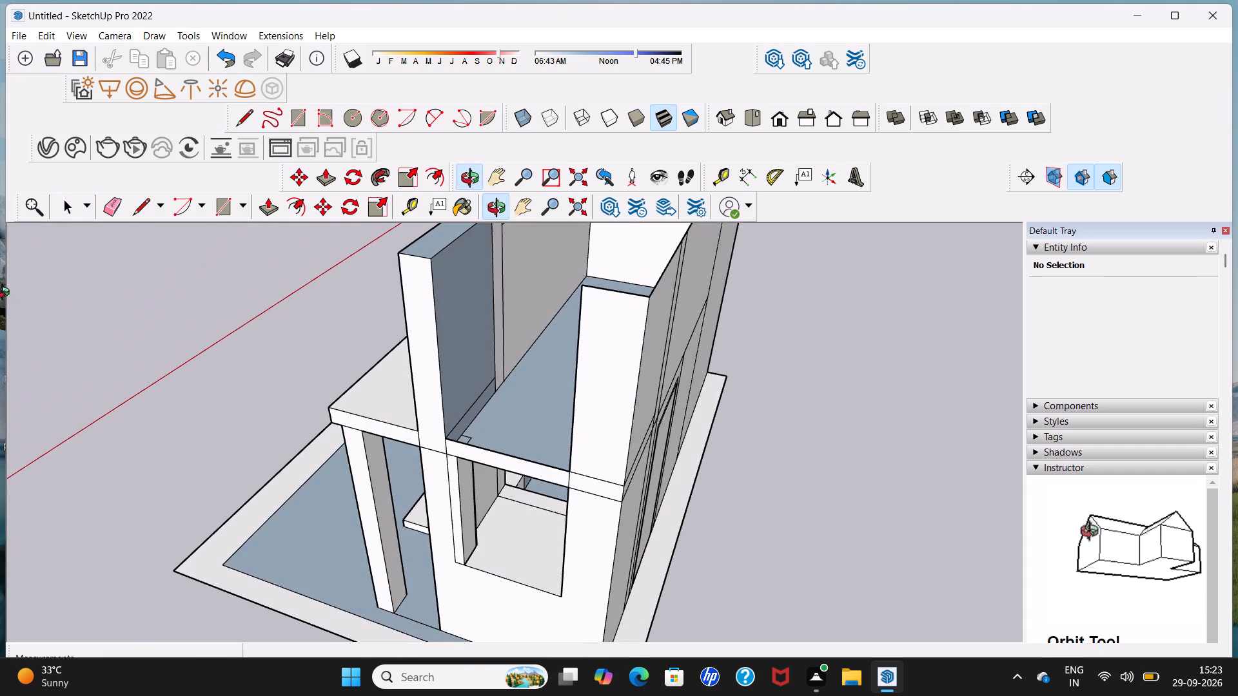
{"action": "middle_click_drag", "start_coordinate": [5, 294], "coordinate": [79, 309]}
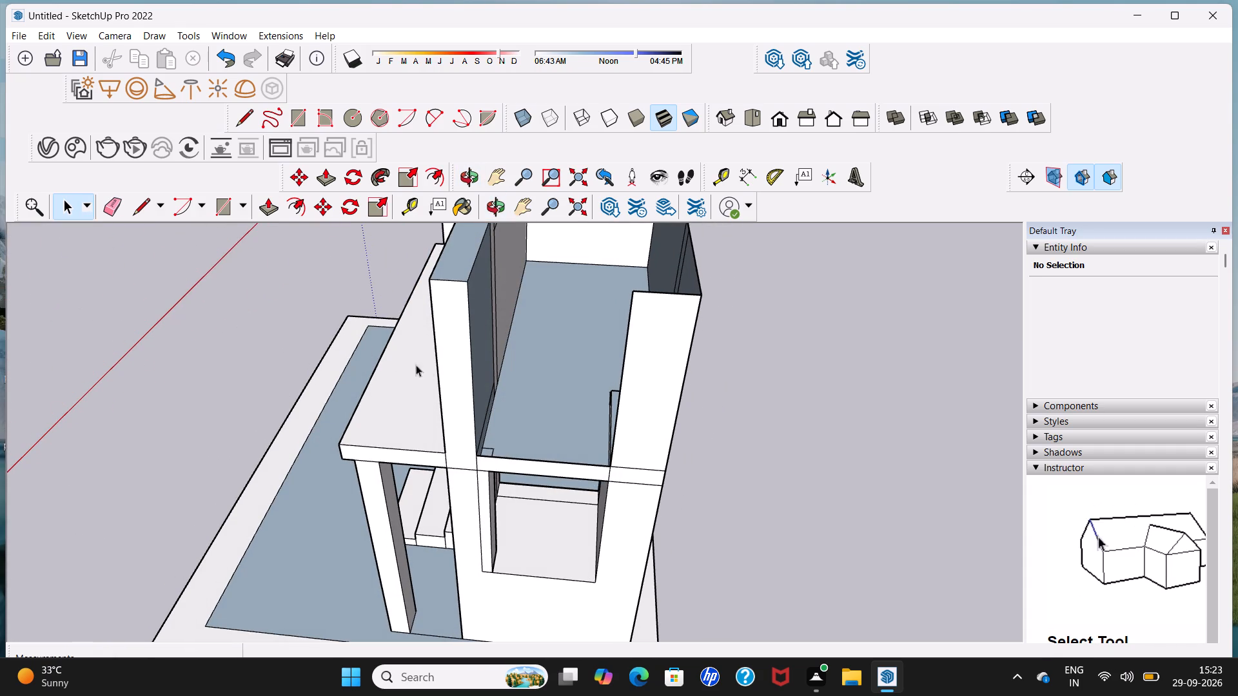
{"action": "middle_click_drag", "start_coordinate": [496, 377], "coordinate": [336, 377]}
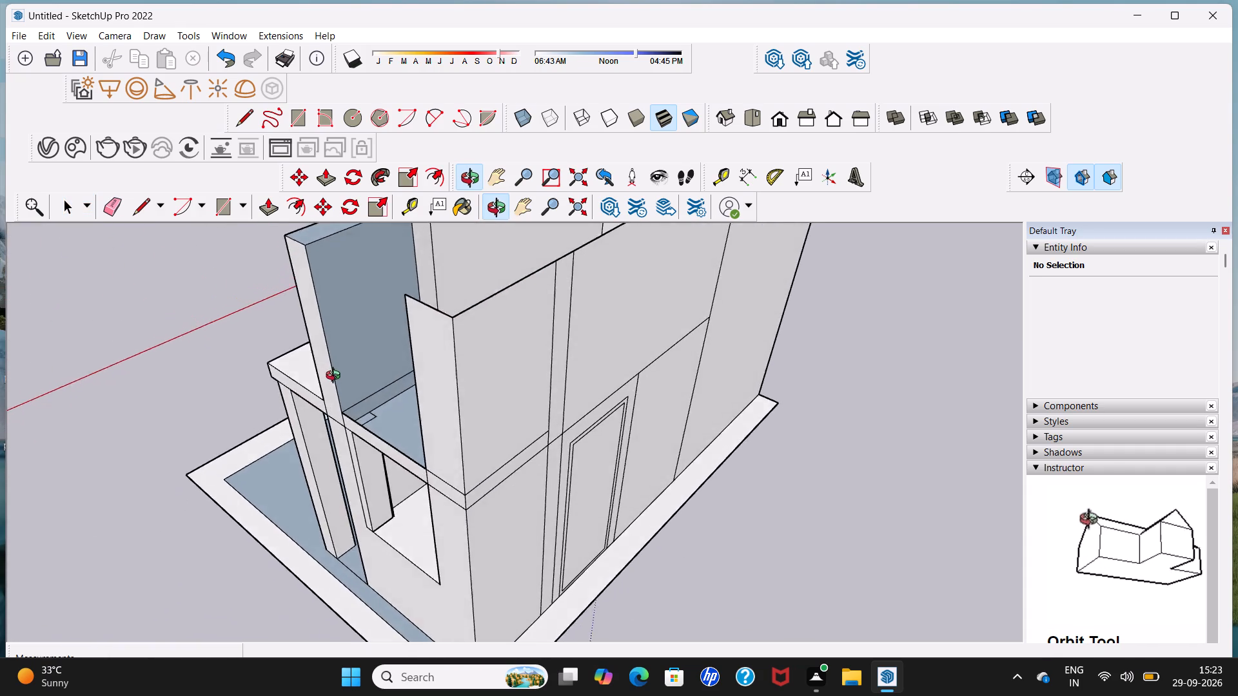
{"action": "middle_click_drag", "start_coordinate": [336, 377], "coordinate": [727, 329]}
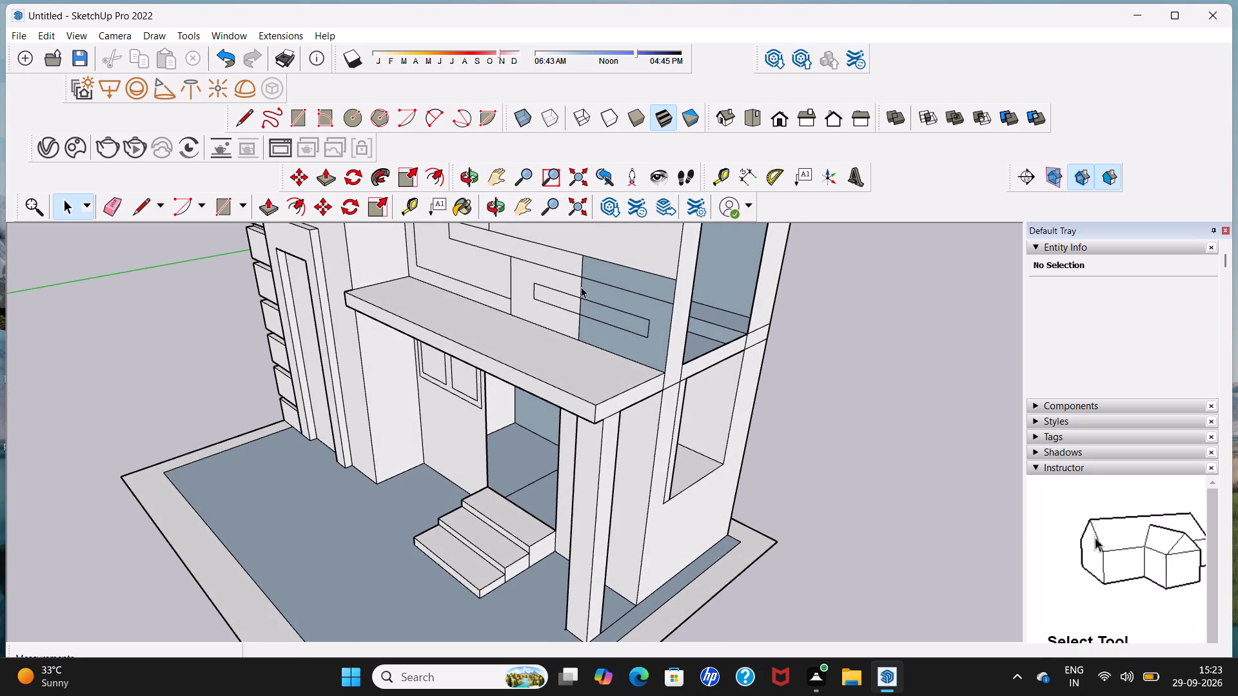
{"action": "scroll", "coordinate": [578, 276], "scroll_direction": "down", "scroll_amount": 6}
{"action": "middle_click_drag", "start_coordinate": [578, 267], "coordinate": [589, 282]}
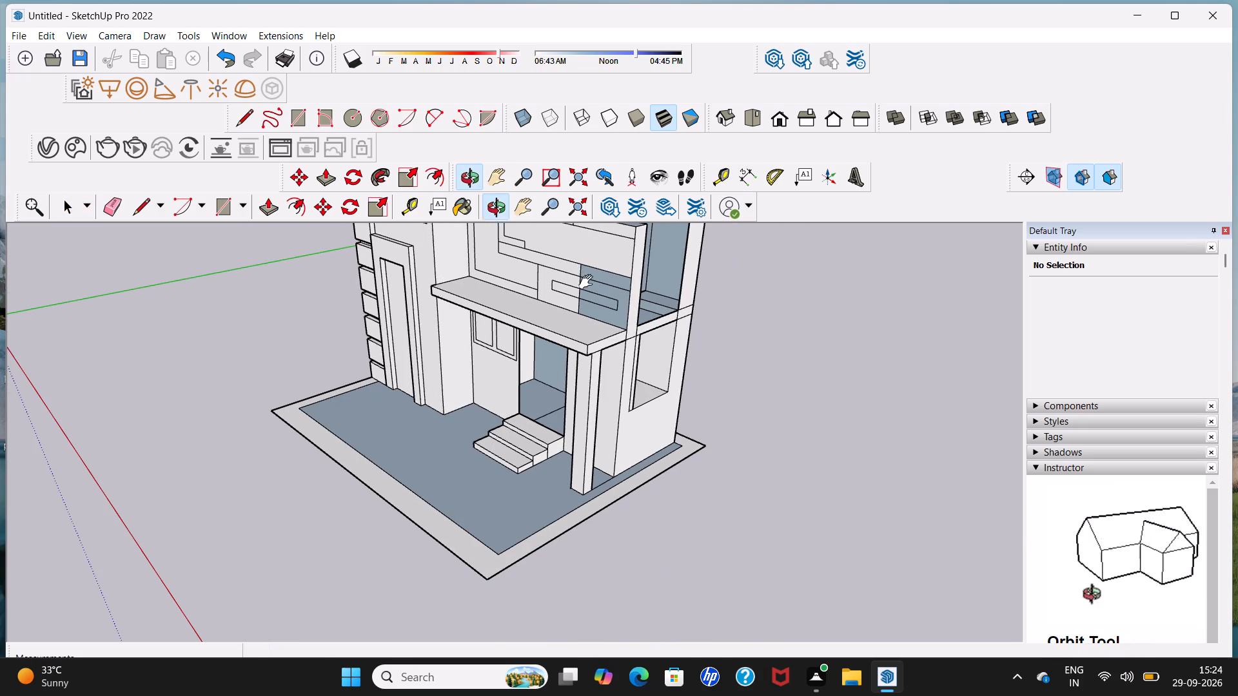
{"action": "middle_click_drag", "start_coordinate": [589, 282], "coordinate": [651, 318]}
{"action": "scroll", "coordinate": [651, 318], "scroll_direction": "up", "scroll_amount": 6}
{"action": "middle_click_drag", "start_coordinate": [634, 284], "coordinate": [661, 365]}
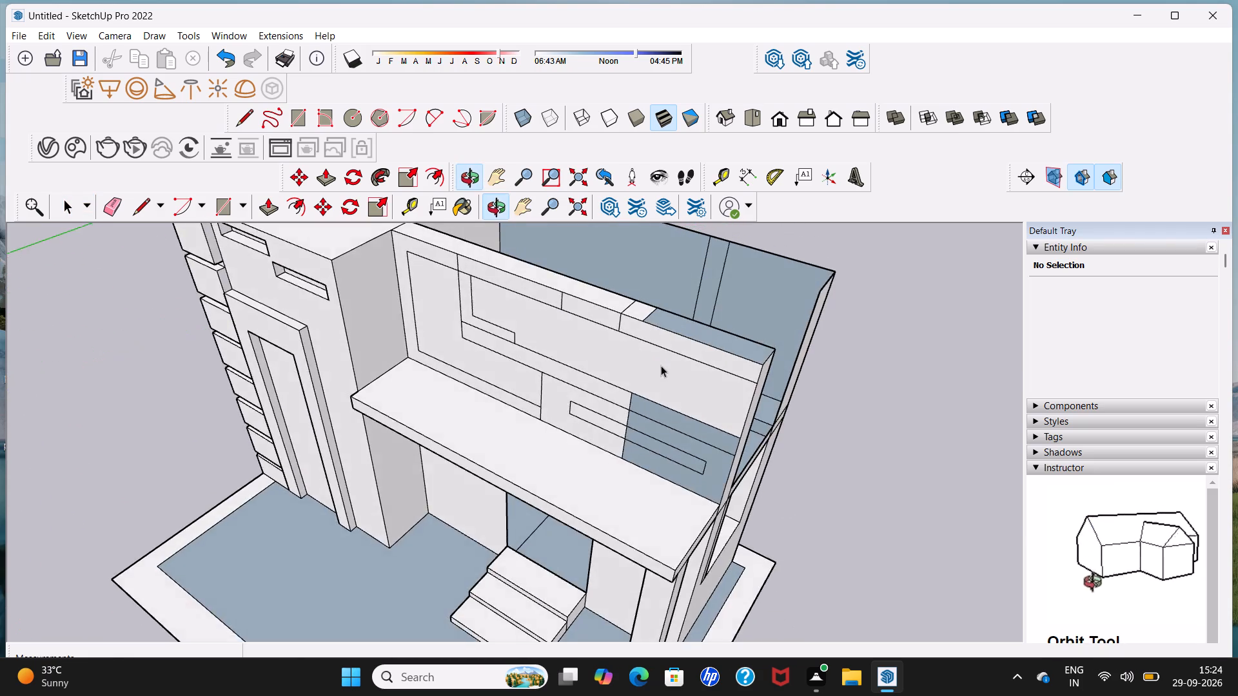
{"action": "scroll", "coordinate": [659, 344], "scroll_direction": "up", "scroll_amount": 4}
{"action": "left_click", "coordinate": [640, 304]}
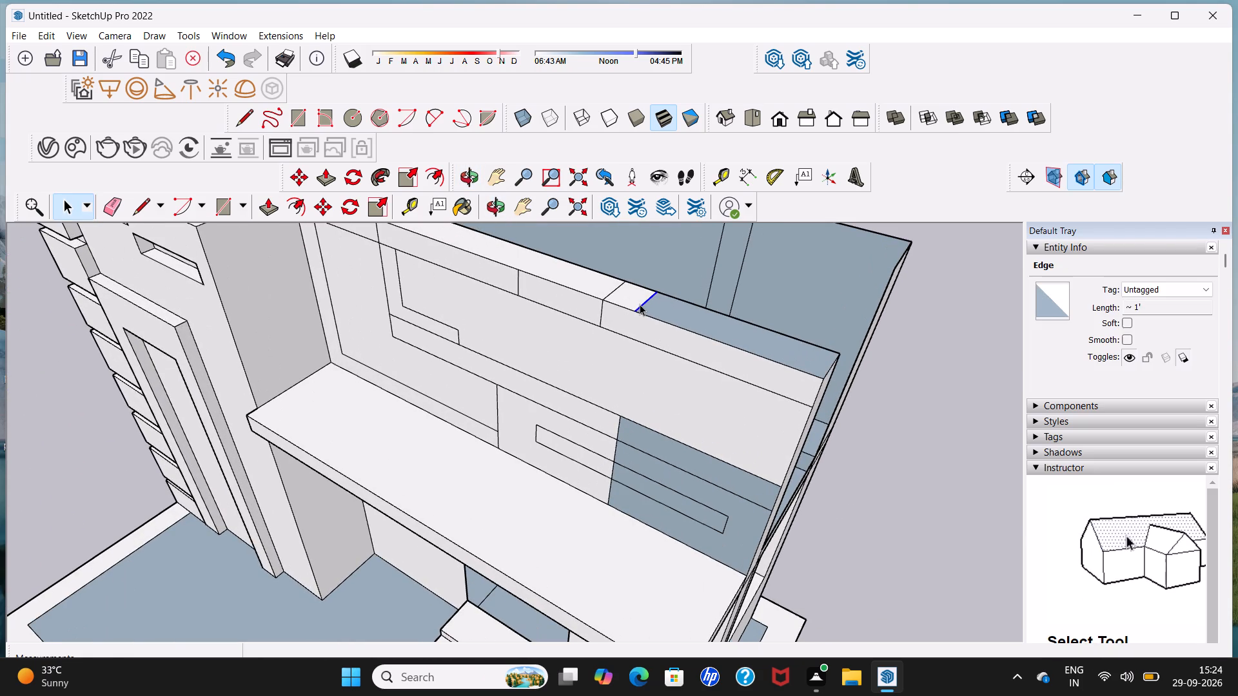
{"action": "key", "text": "Delete"}
{"action": "left_click", "coordinate": [608, 293]}
{"action": "key", "text": "Delete"}
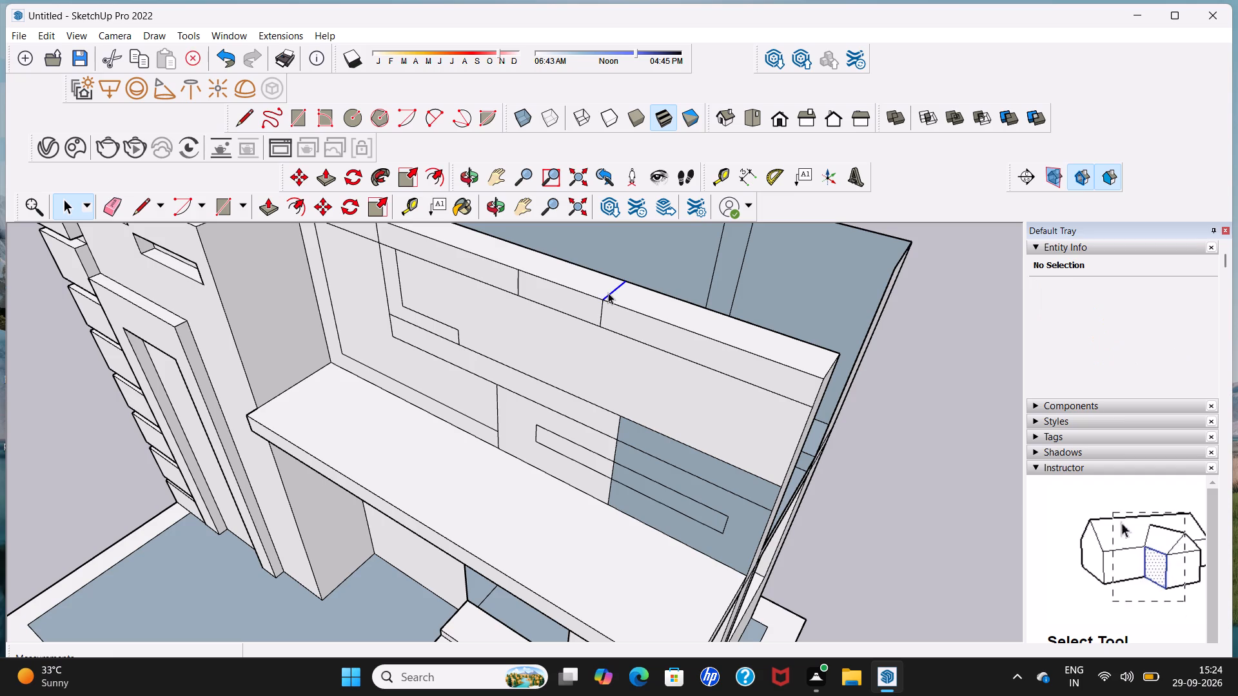
{"action": "key", "text": "Delete"}
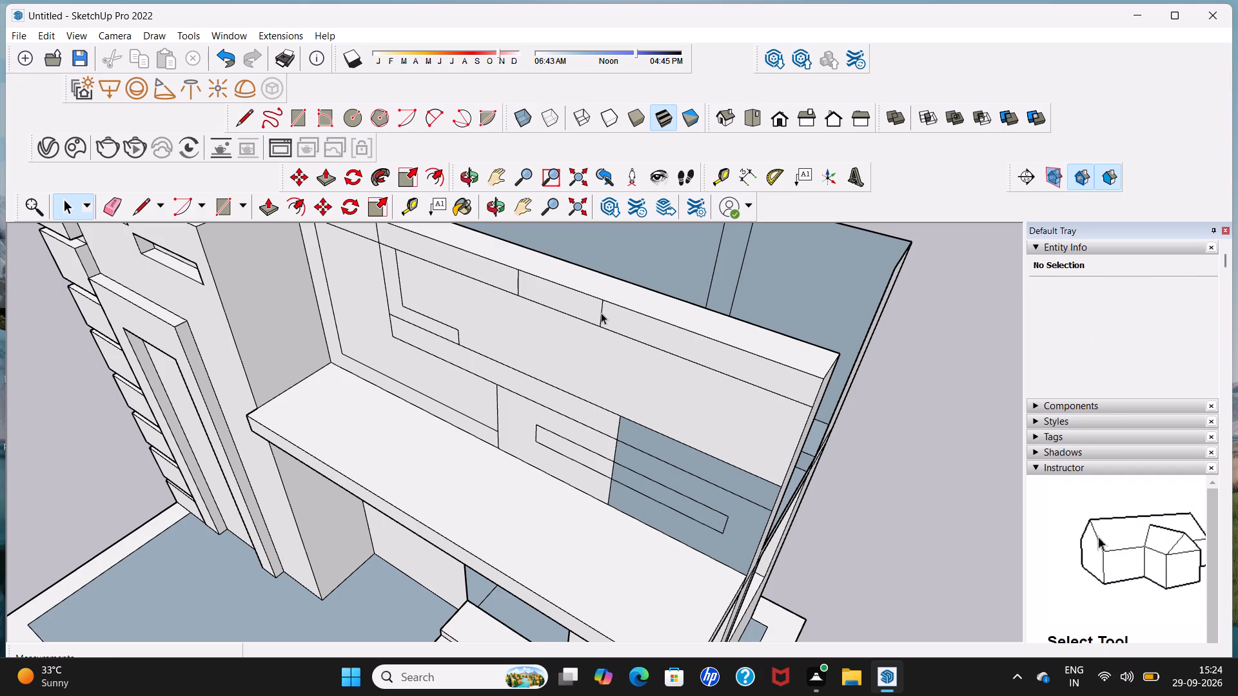
Delete the short vertical edge in the top band nearest the open end of the upper front wall.
{"action": "scroll", "coordinate": [601, 313], "scroll_direction": "down", "scroll_amount": 5}
{"action": "middle_click_drag", "start_coordinate": [601, 313], "coordinate": [703, 270]}
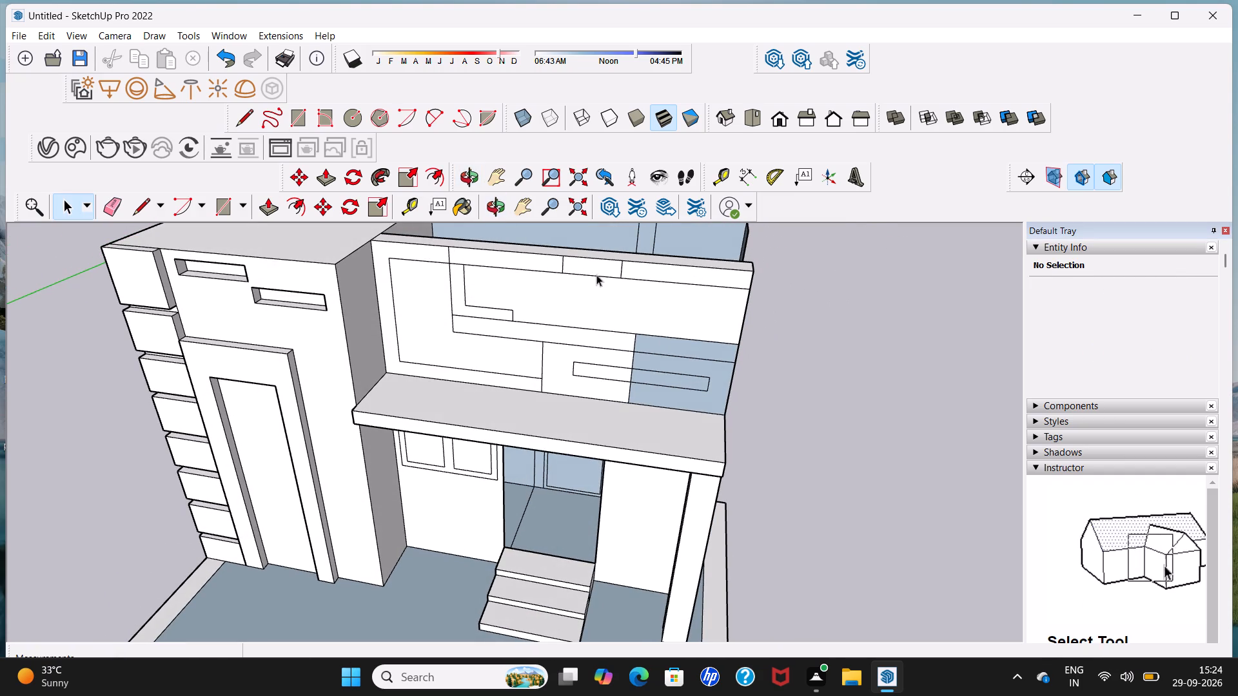
{"action": "left_click", "coordinate": [621, 269]}
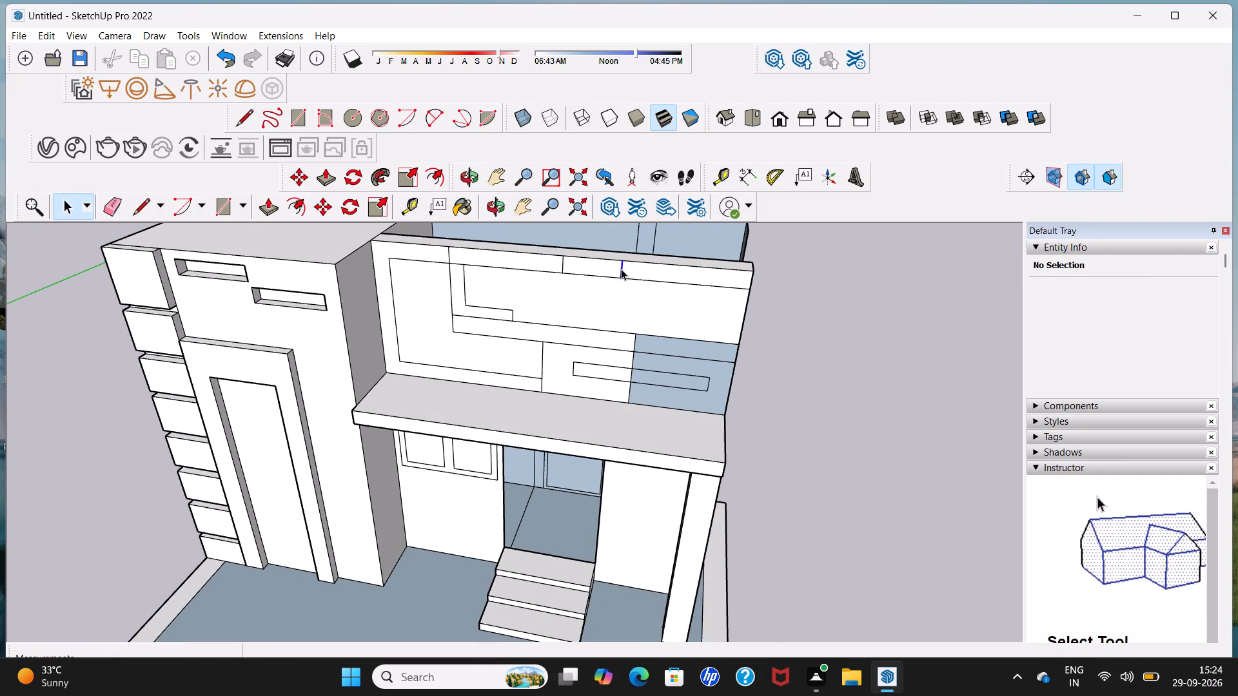
{"action": "key", "text": "Delete"}
Delete the remaining vertical edge segments bordering the shaded end of the upper front wall, from the middle horizontal strip through the narrow bar to the canopy.
{"action": "middle_click_drag", "start_coordinate": [620, 356], "coordinate": [634, 302]}
{"action": "scroll", "coordinate": [634, 302], "scroll_direction": "up", "scroll_amount": 2}
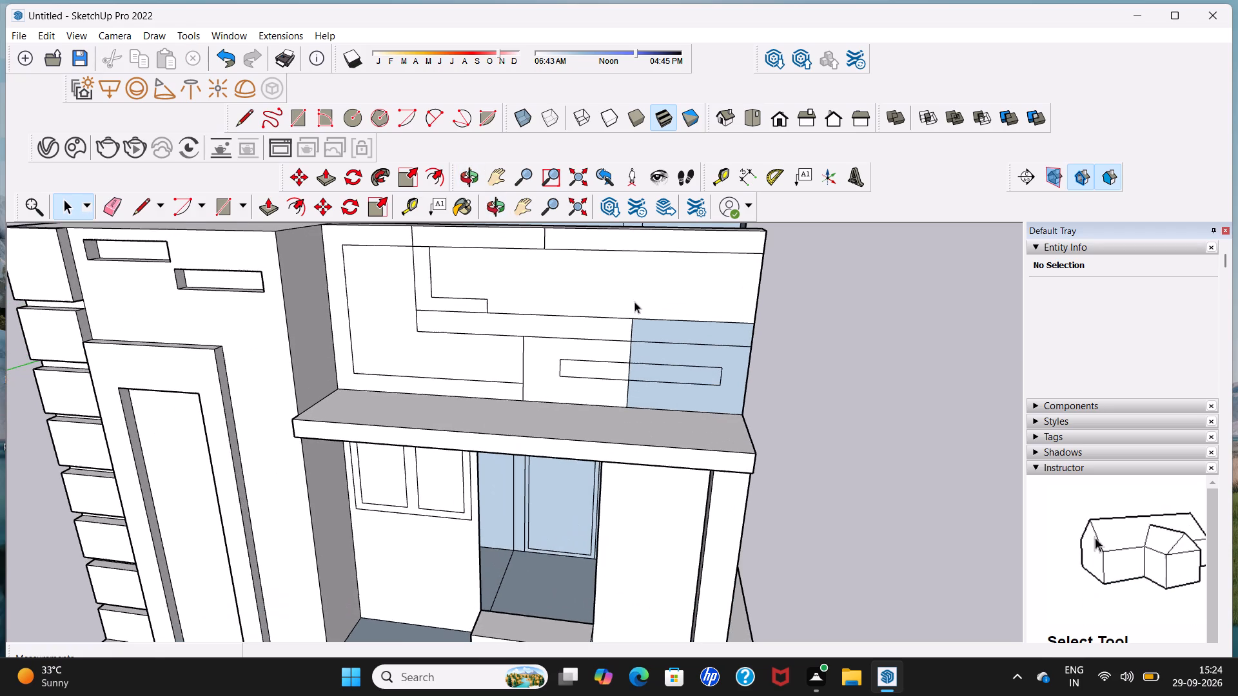
{"action": "left_click", "coordinate": [633, 332]}
{"action": "key", "text": "Delete"}
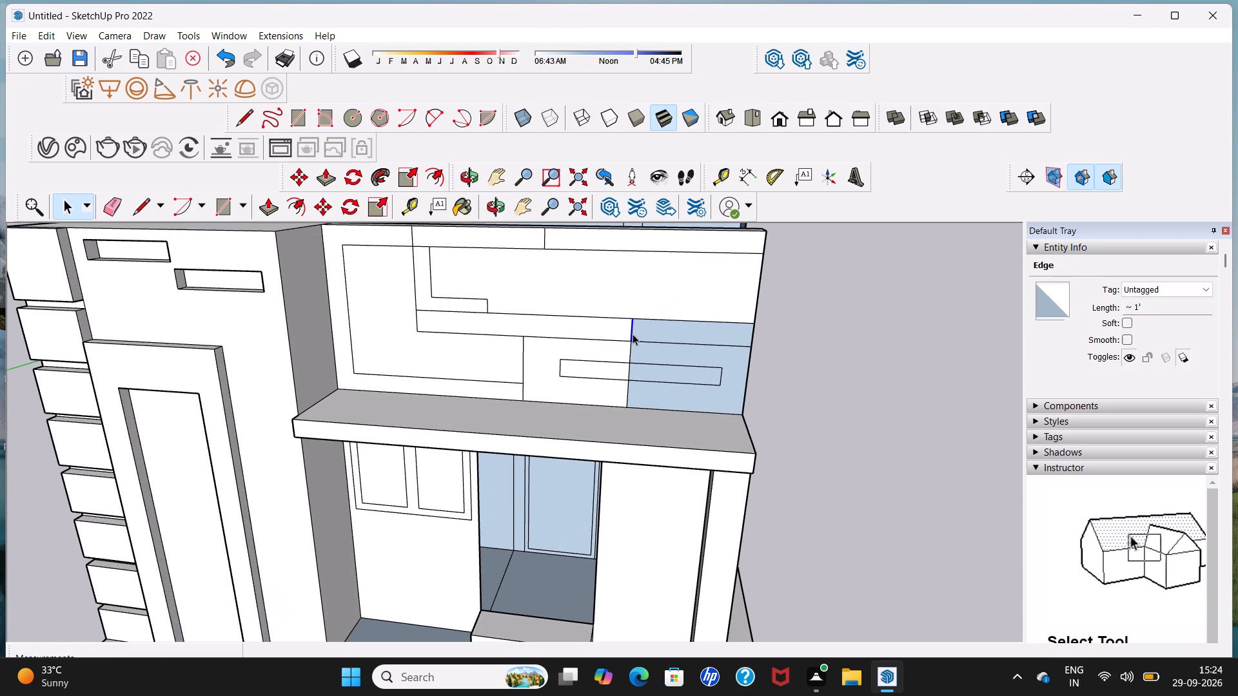
{"action": "key", "text": "Delete"}
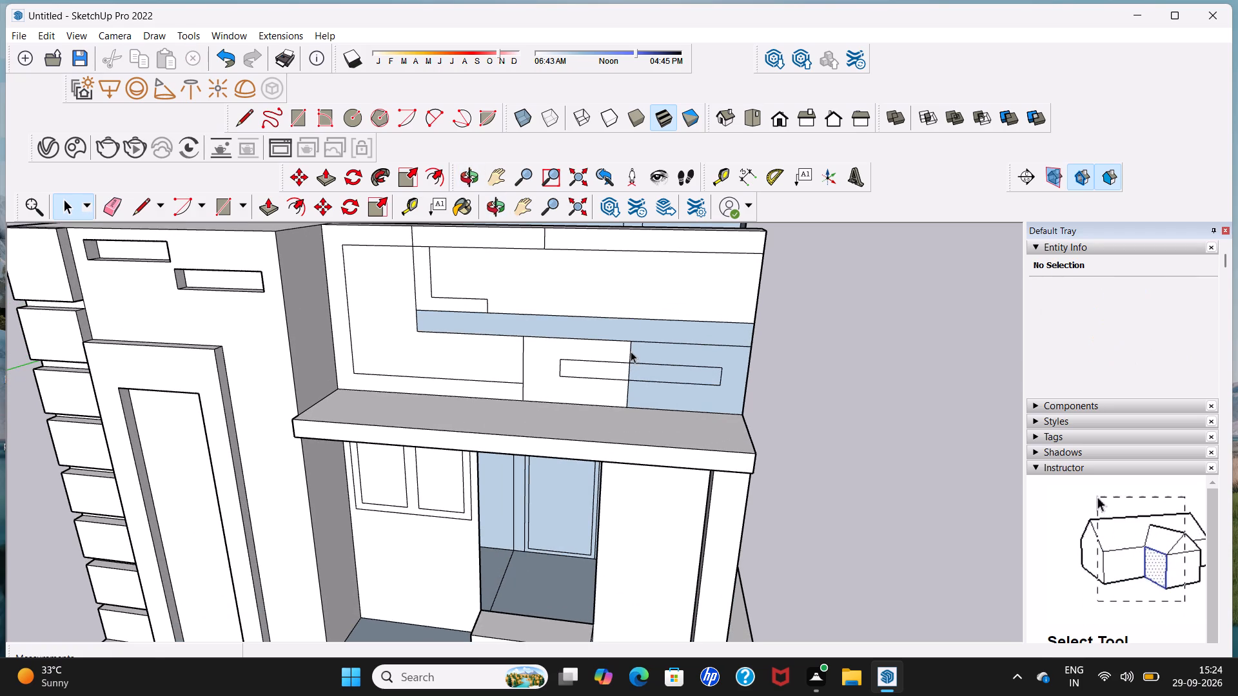
{"action": "middle_click_drag", "start_coordinate": [656, 331], "coordinate": [398, 287]}
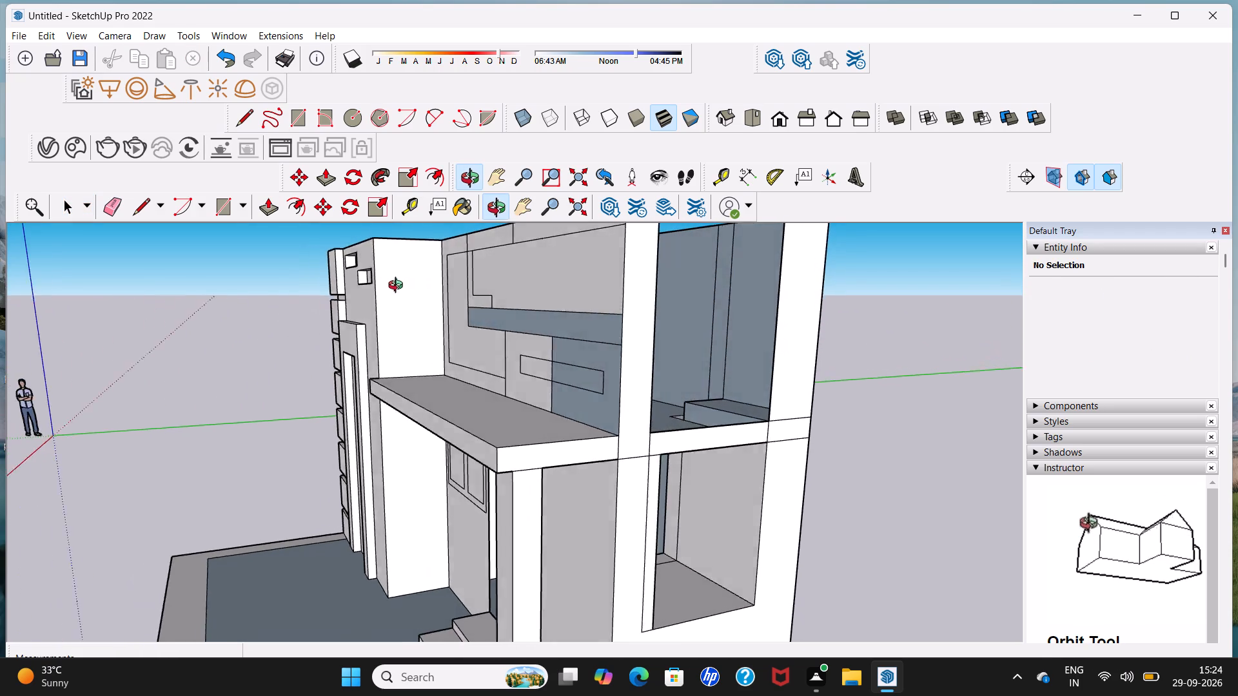
{"action": "middle_click_drag", "start_coordinate": [398, 287], "coordinate": [614, 291]}
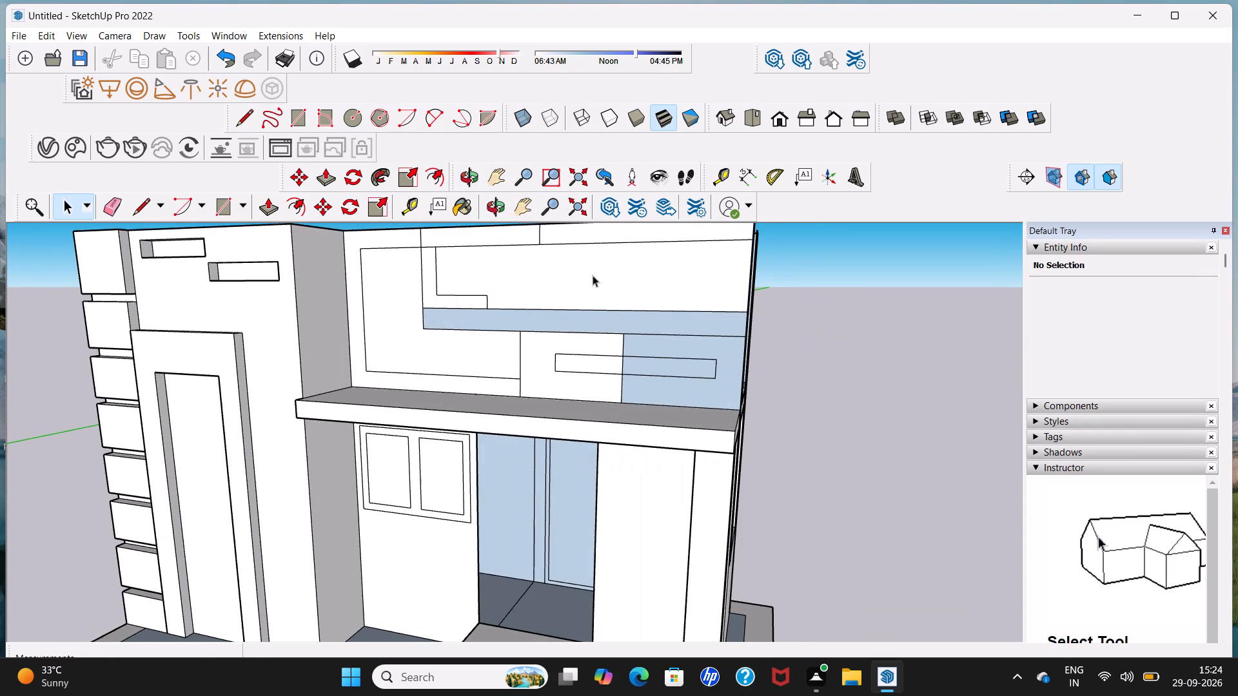
{"action": "left_click", "coordinate": [624, 345]}
{"action": "key", "text": "Delete"}
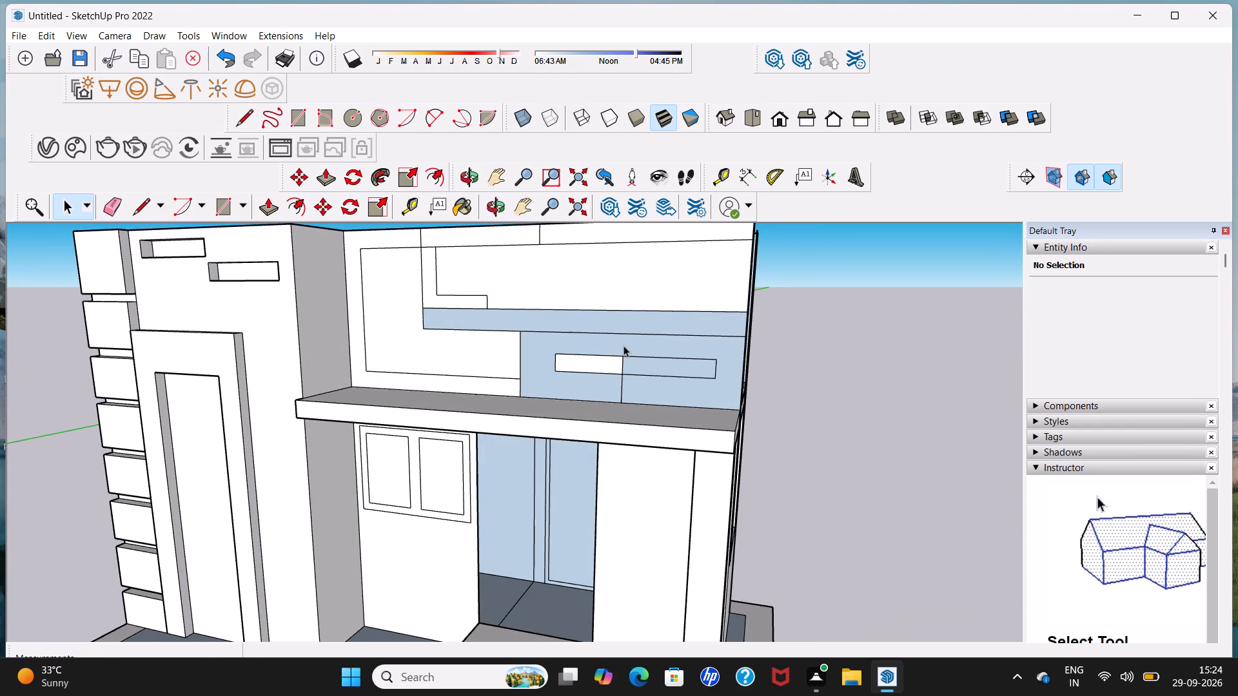
{"action": "left_click", "coordinate": [622, 365]}
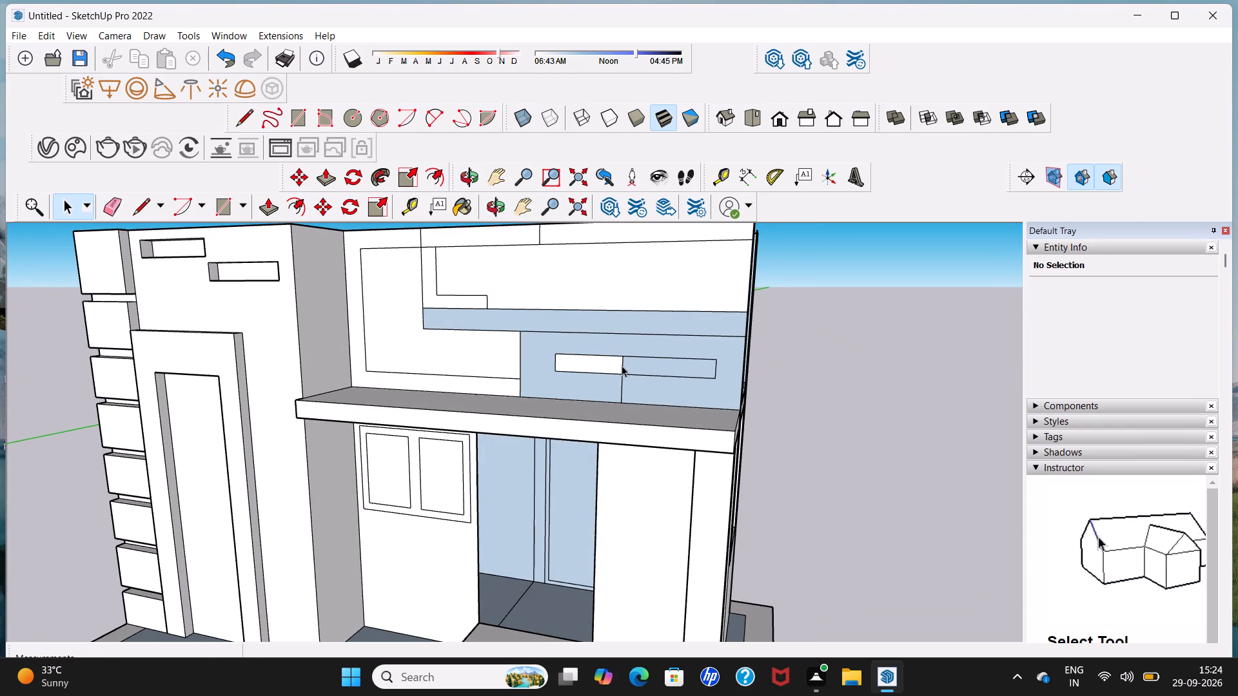
{"action": "key", "text": "Delete"}
{"action": "left_click", "coordinate": [621, 387]}
{"action": "key", "text": "Delete"}
Delete the short horizontal edge crossing the upper end of the L-shaped strip's vertical leg, just below the top band.
{"action": "scroll", "coordinate": [619, 376], "scroll_direction": "down", "scroll_amount": 2}
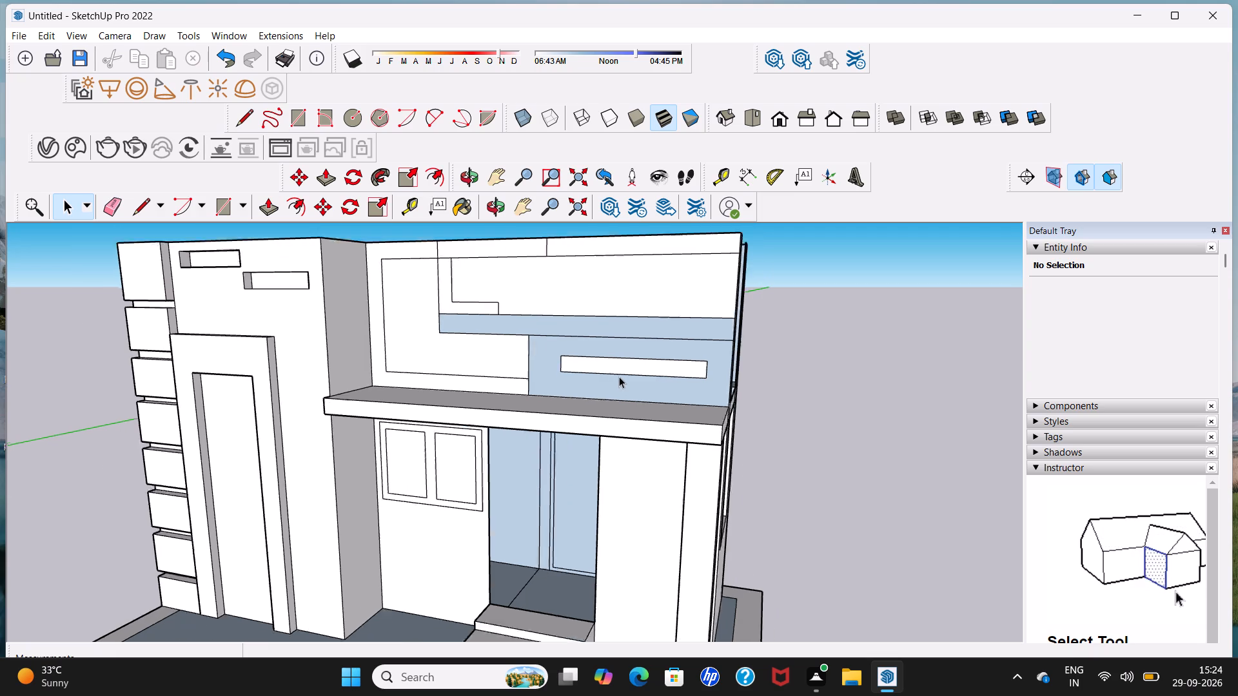
{"action": "scroll", "coordinate": [619, 376], "scroll_direction": "down", "scroll_amount": 3}
{"action": "middle_click_drag", "start_coordinate": [619, 376], "coordinate": [729, 362]}
{"action": "scroll", "coordinate": [663, 363], "scroll_direction": "up", "scroll_amount": 5}
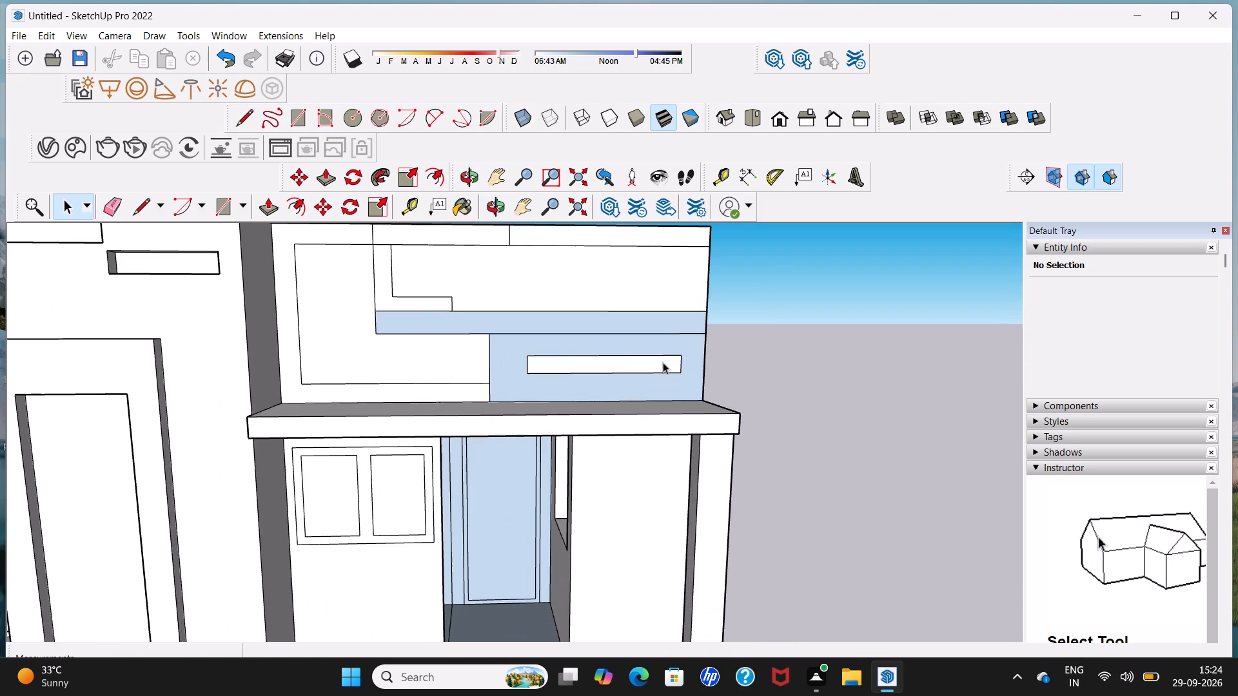
{"action": "scroll", "coordinate": [662, 351], "scroll_direction": "down", "scroll_amount": 5}
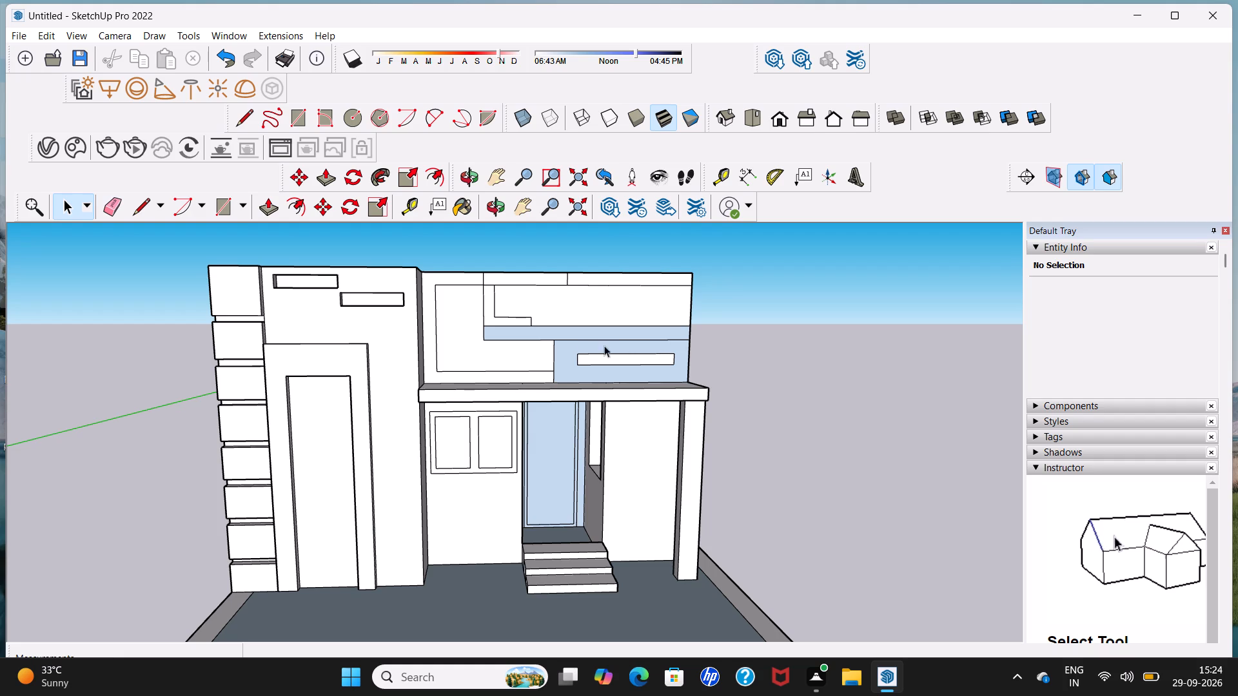
{"action": "left_click", "coordinate": [488, 284]}
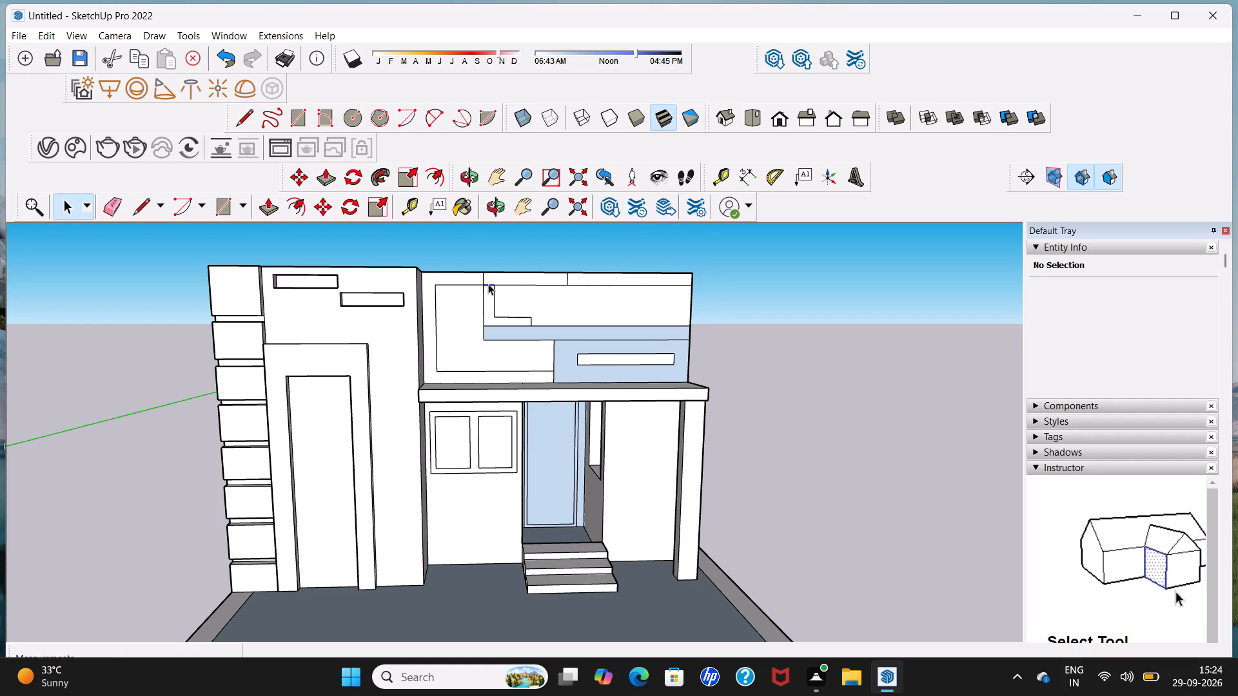
{"action": "key", "text": "Delete"}
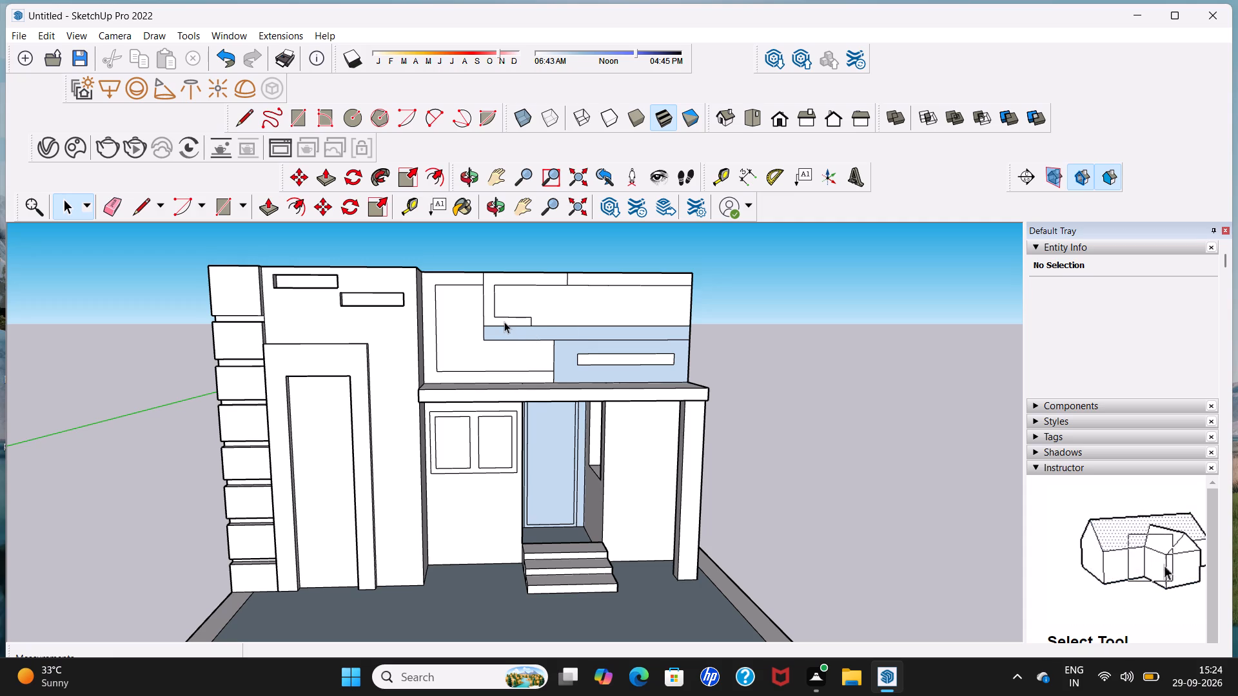
Draw two closely spaced horizontal lines about 2' 7 9/16" long across the upper part of the panel beside the L-shaped strip.
{"action": "left_click", "coordinate": [241, 119]}
{"action": "scroll", "coordinate": [489, 295], "scroll_direction": "up", "scroll_amount": 3}
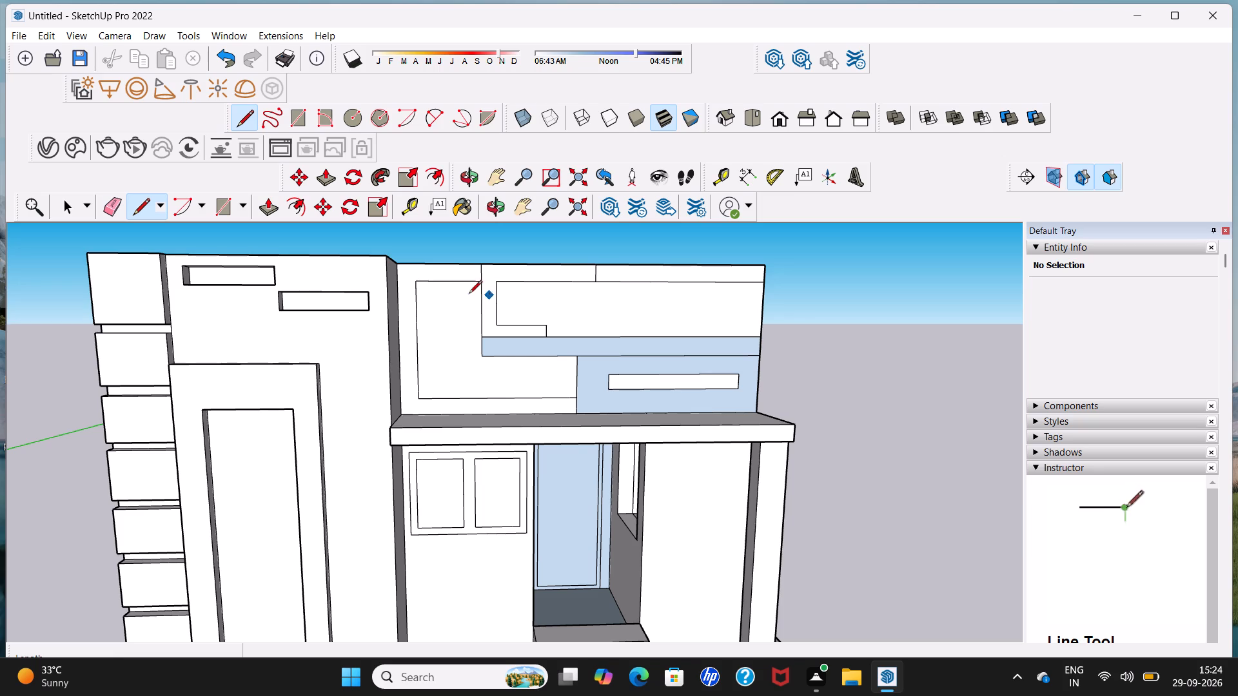
{"action": "left_click", "coordinate": [415, 311]}
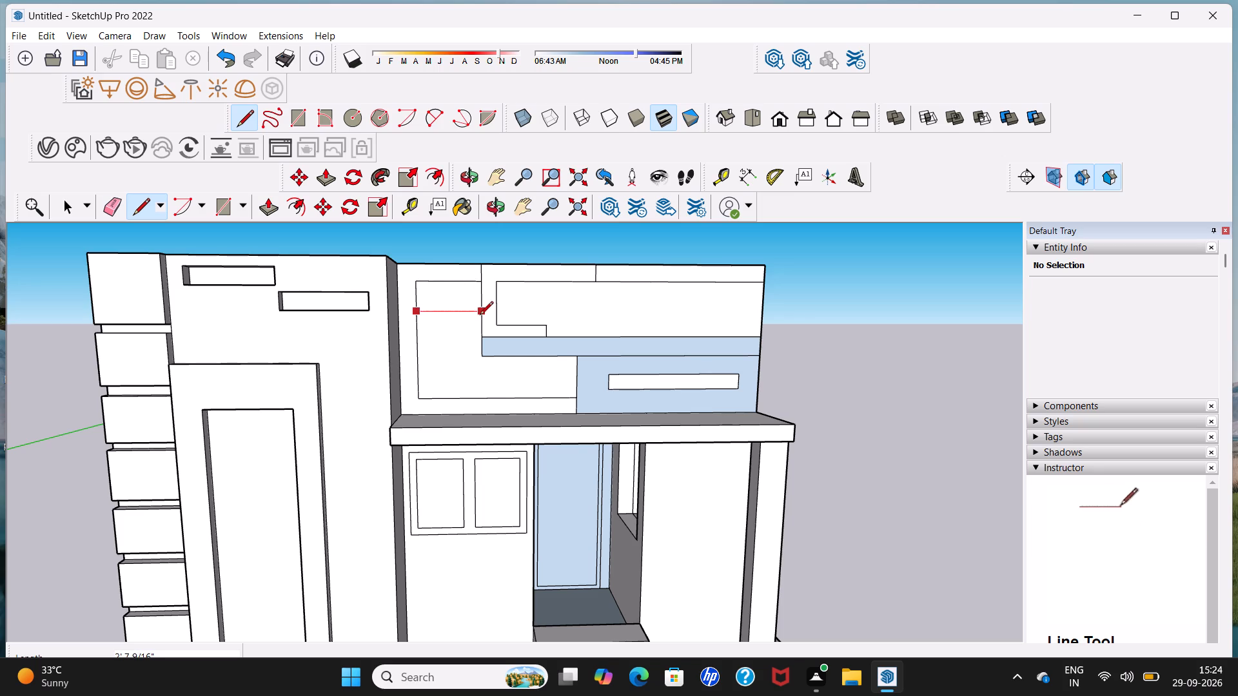
{"action": "left_click", "coordinate": [484, 316]}
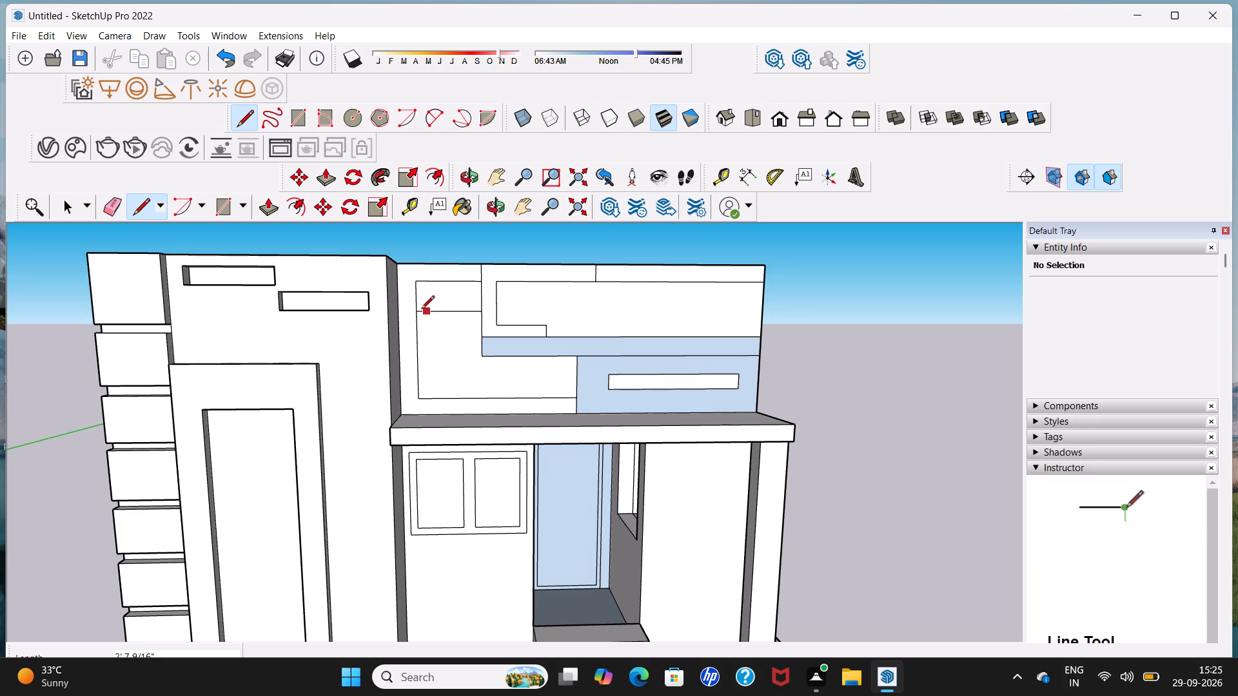
{"action": "scroll", "coordinate": [418, 325], "scroll_direction": "up", "scroll_amount": 6}
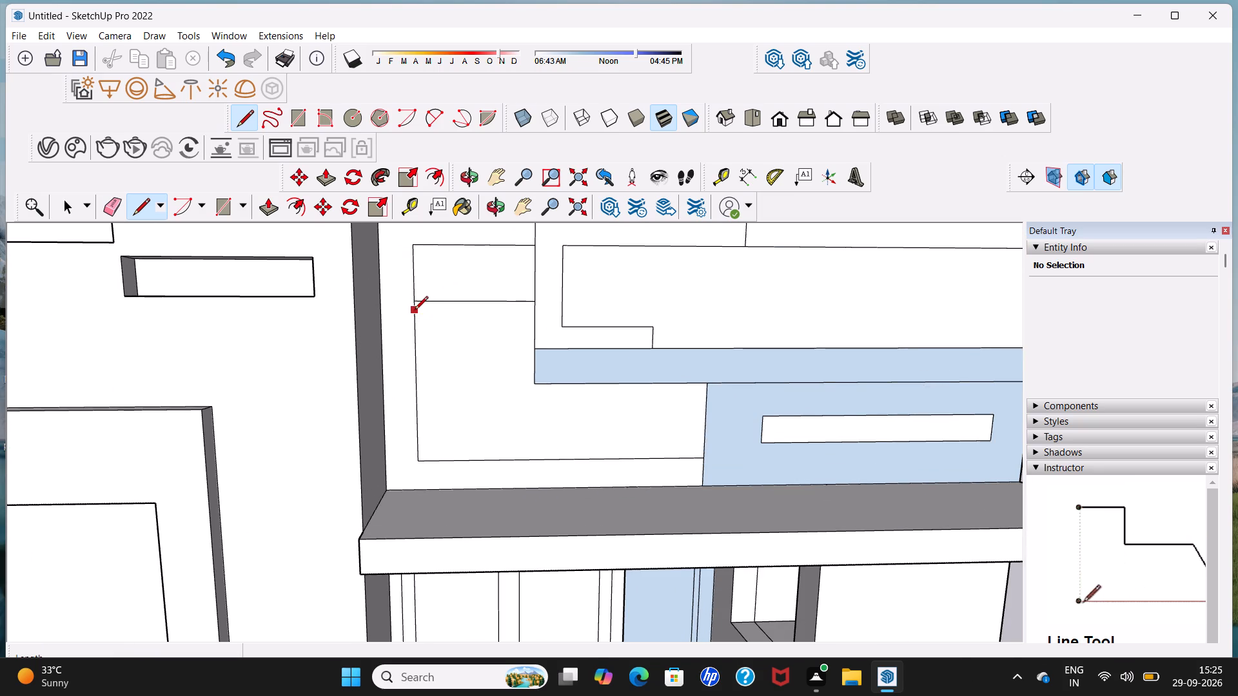
{"action": "left_click", "coordinate": [415, 311]}
{"action": "left_click", "coordinate": [536, 316]}
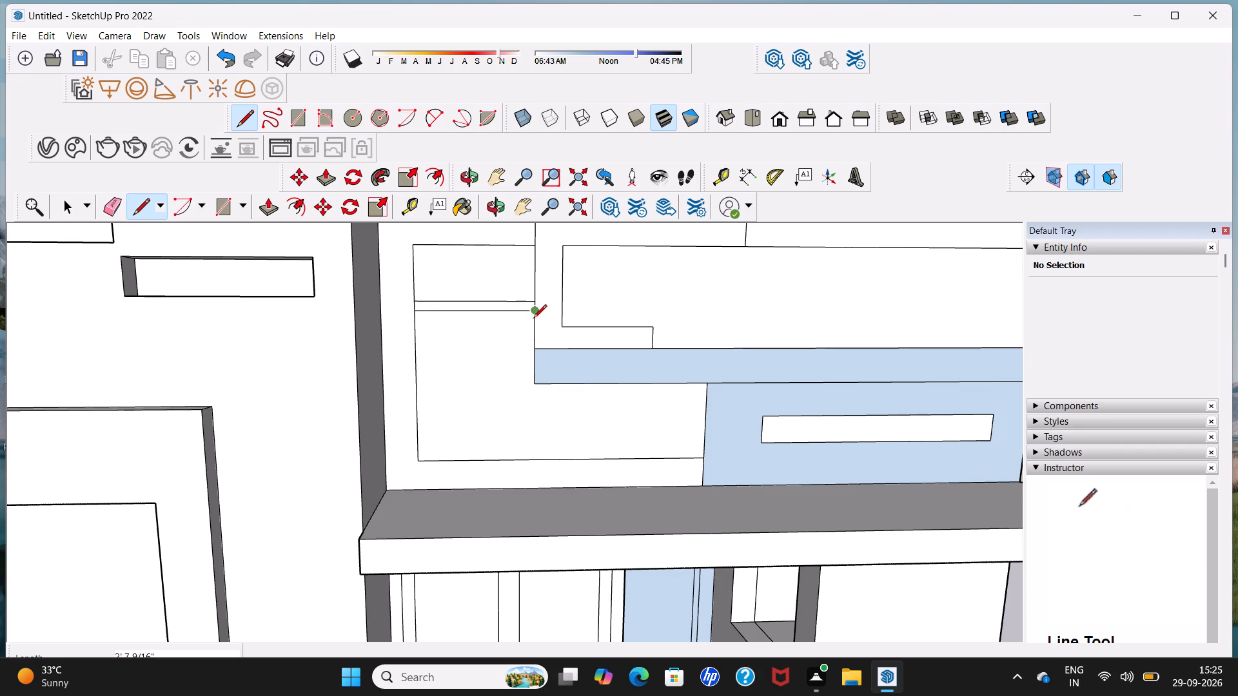
Draw a second pair of closely spaced horizontal lines, about 2' 7 9/16" long, across the same panel near the middle horizontal strip's level.
{"action": "left_click", "coordinate": [417, 356]}
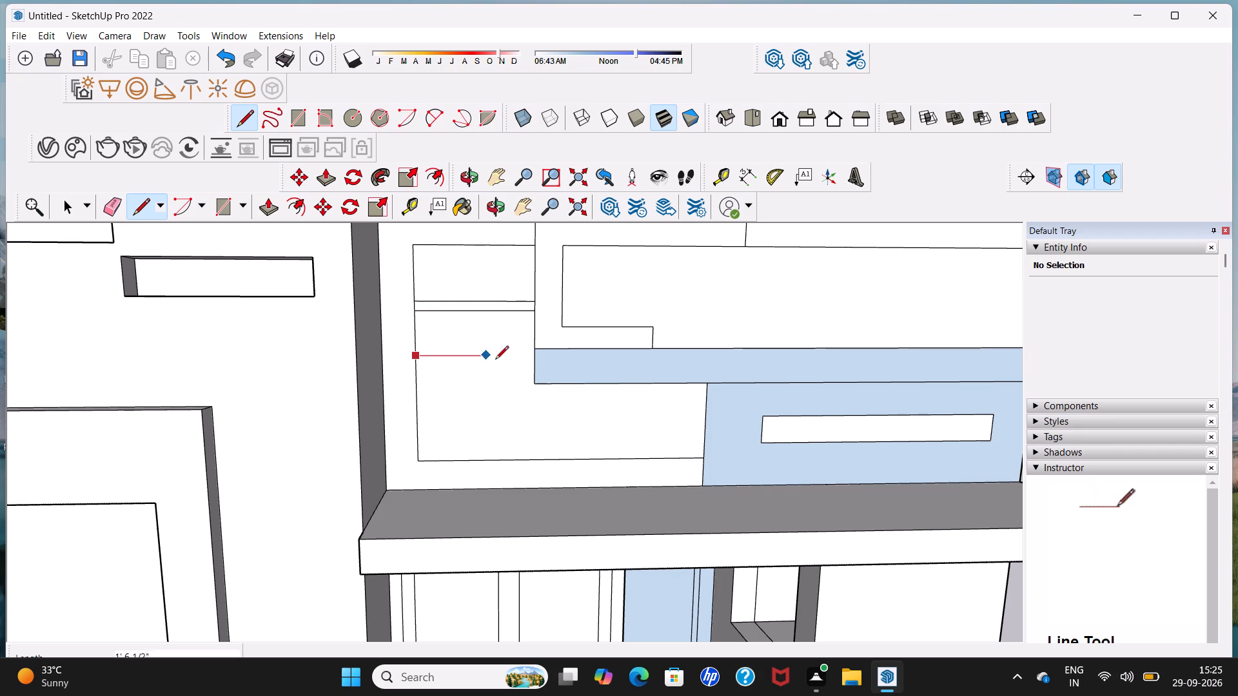
{"action": "left_click", "coordinate": [531, 364]}
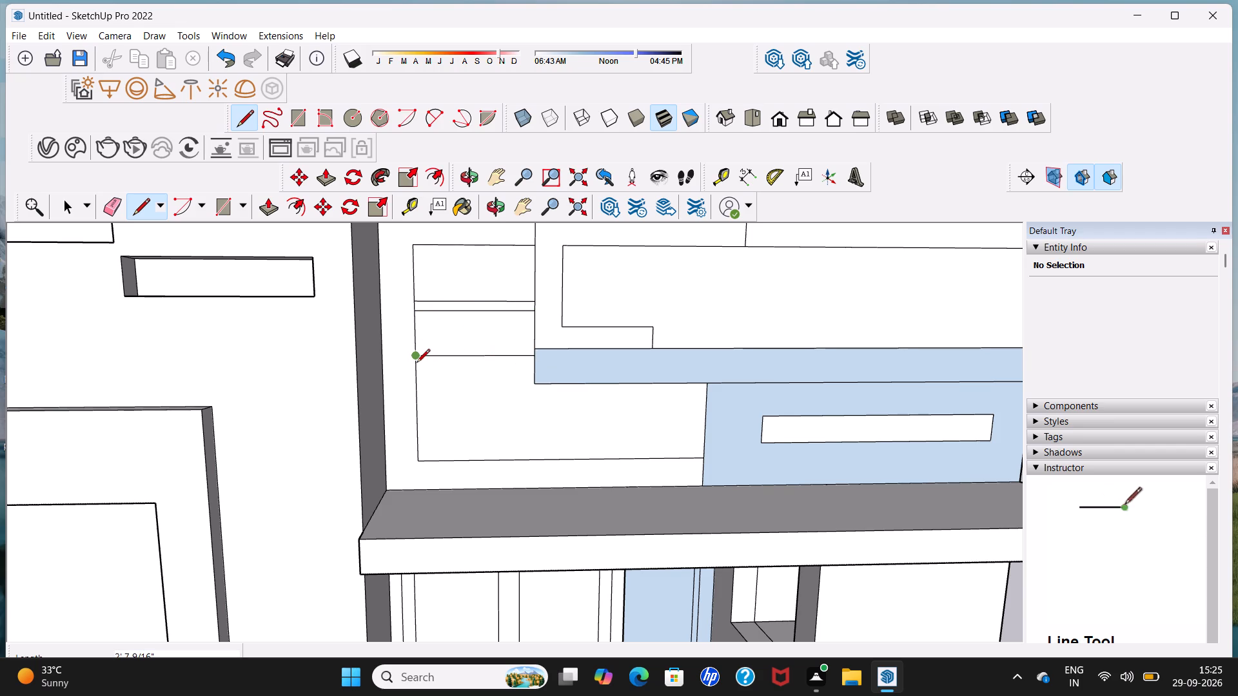
{"action": "scroll", "coordinate": [417, 365], "scroll_direction": "up", "scroll_amount": 5}
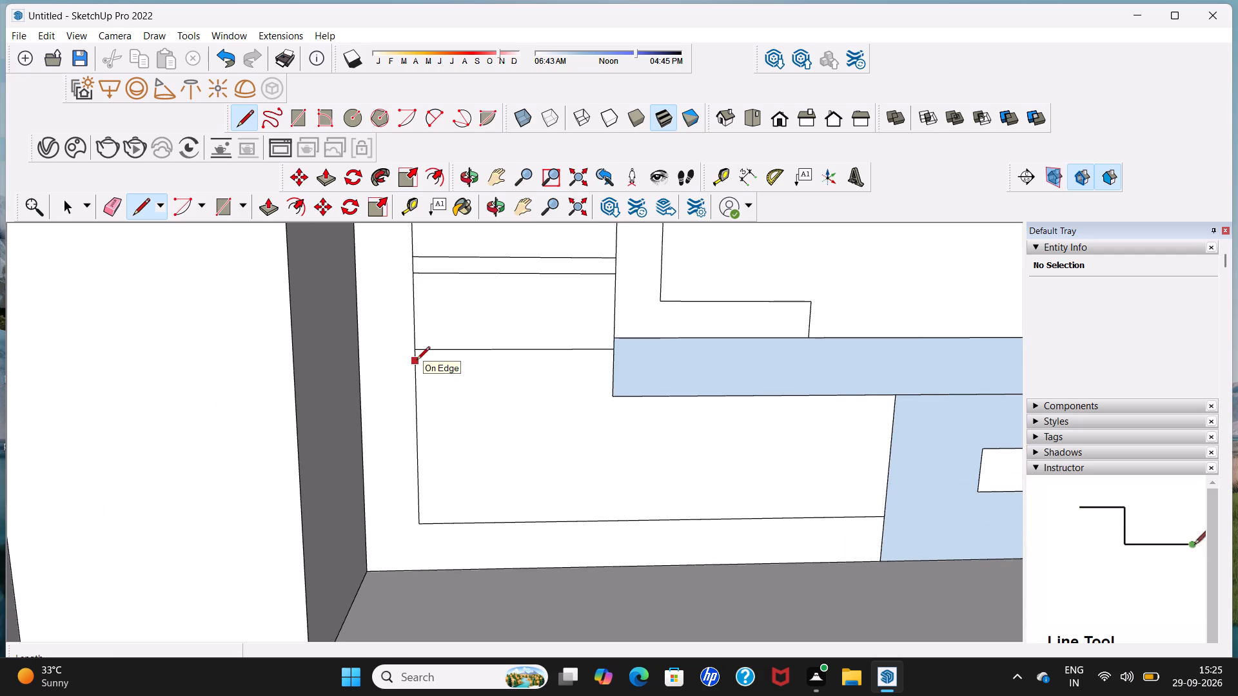
{"action": "left_click", "coordinate": [417, 362]}
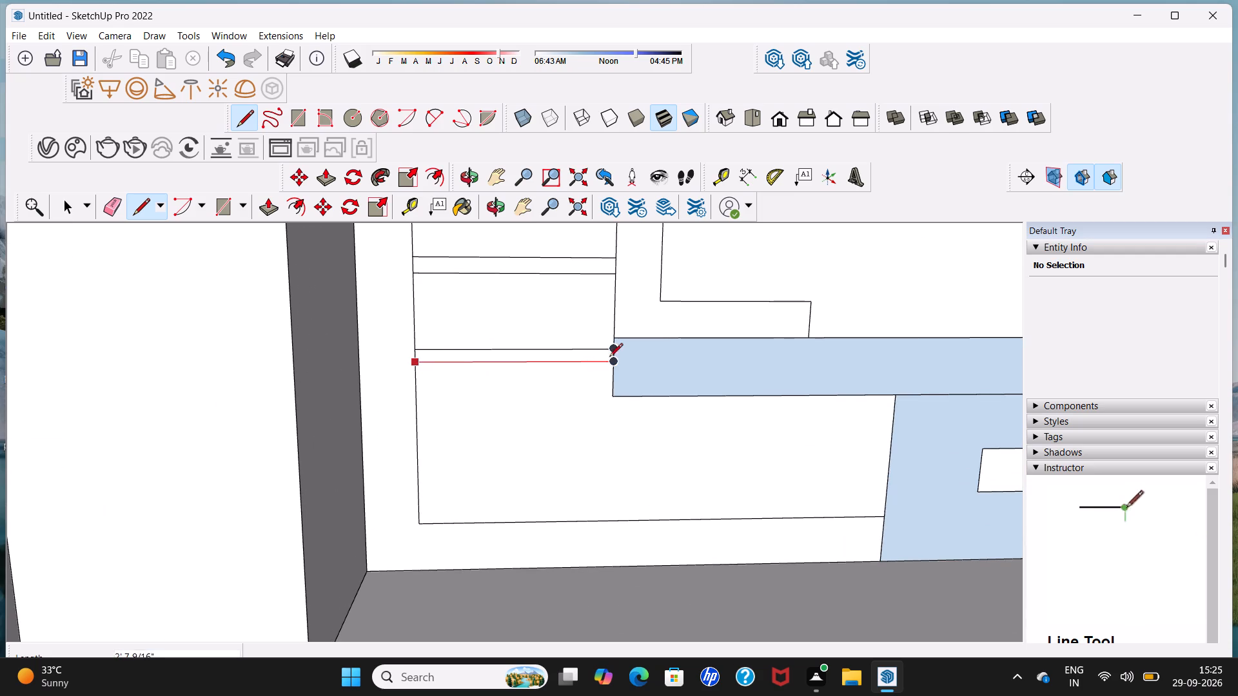
{"action": "left_click", "coordinate": [609, 363]}
Draw a vertical line about 1' 8 13/16" long from the middle strip's lower corner down to the panel's bottom edge.
{"action": "scroll", "coordinate": [609, 363], "scroll_direction": "down", "scroll_amount": 8}
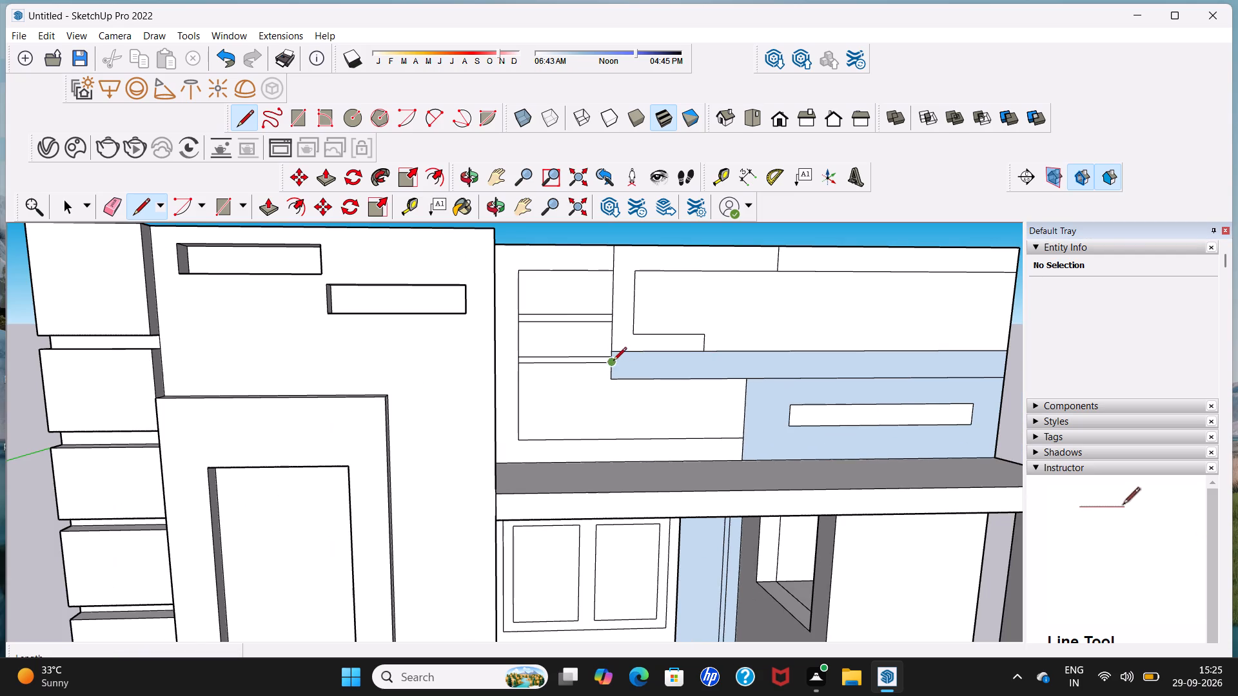
{"action": "scroll", "coordinate": [515, 401], "scroll_direction": "up", "scroll_amount": 2}
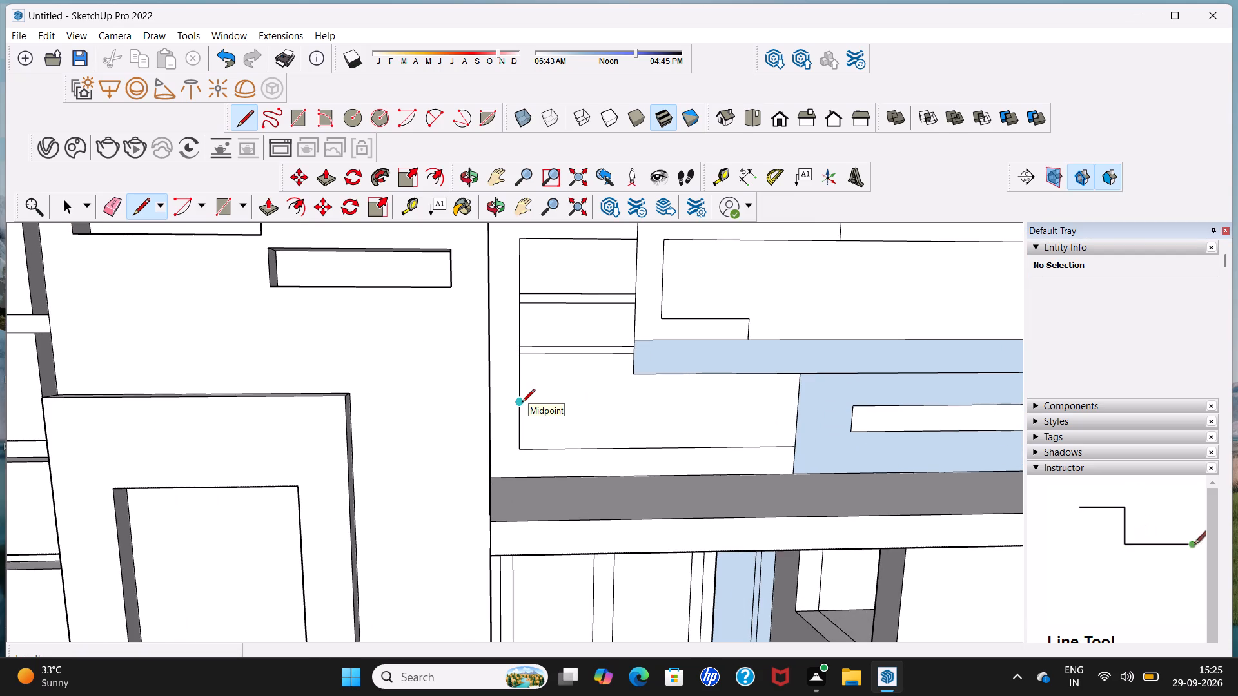
{"action": "left_click", "coordinate": [635, 373]}
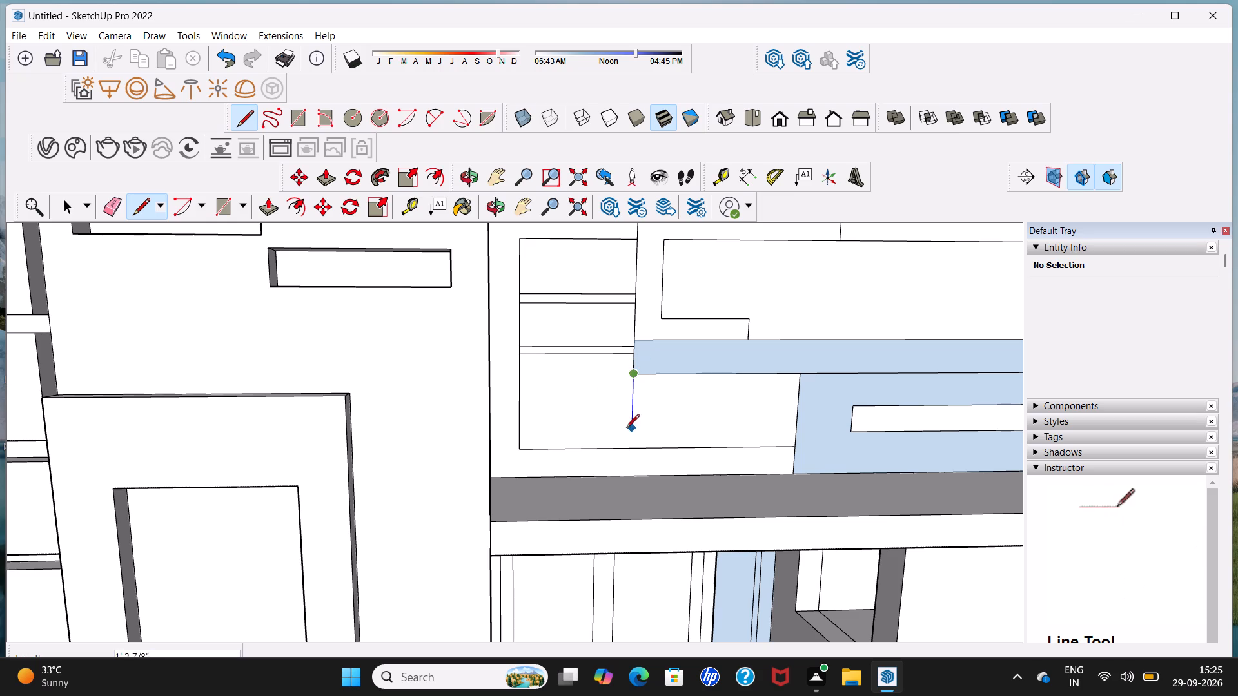
{"action": "left_click", "coordinate": [626, 447]}
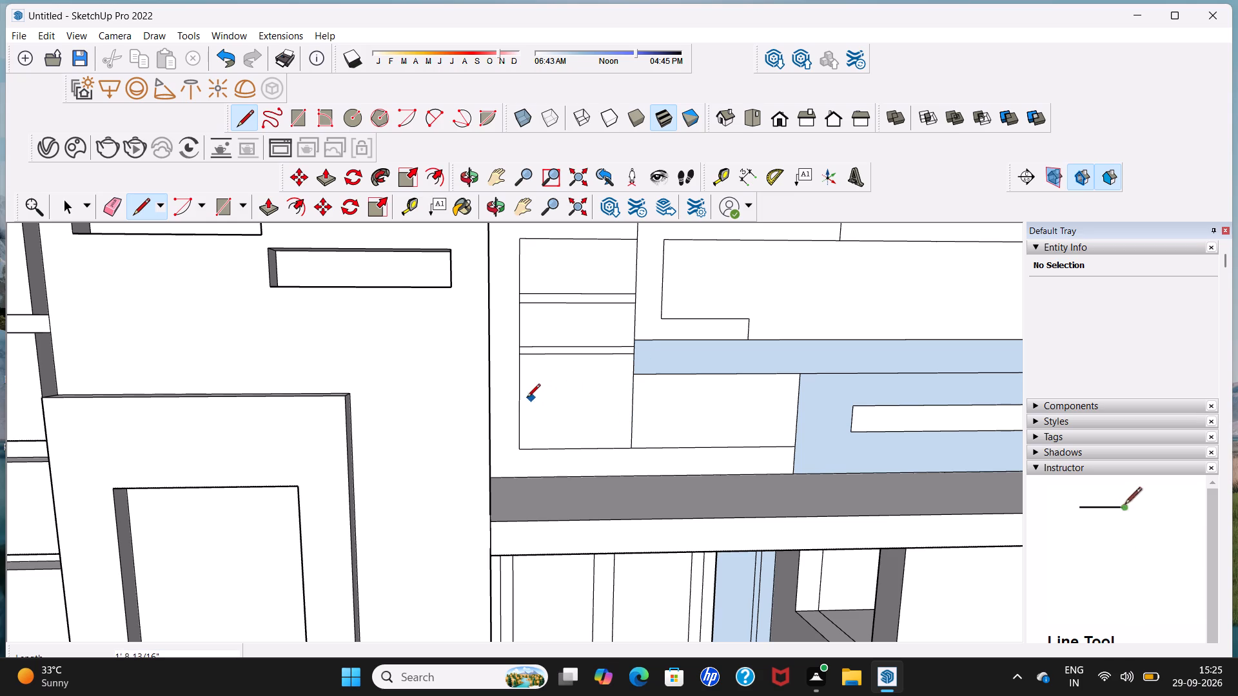
Draw a third pair of closely spaced horizontal lines, about 2' 7 9/16" long, across the lower part of the panel up to the vertical line.
{"action": "scroll", "coordinate": [525, 401], "scroll_direction": "up", "scroll_amount": 6}
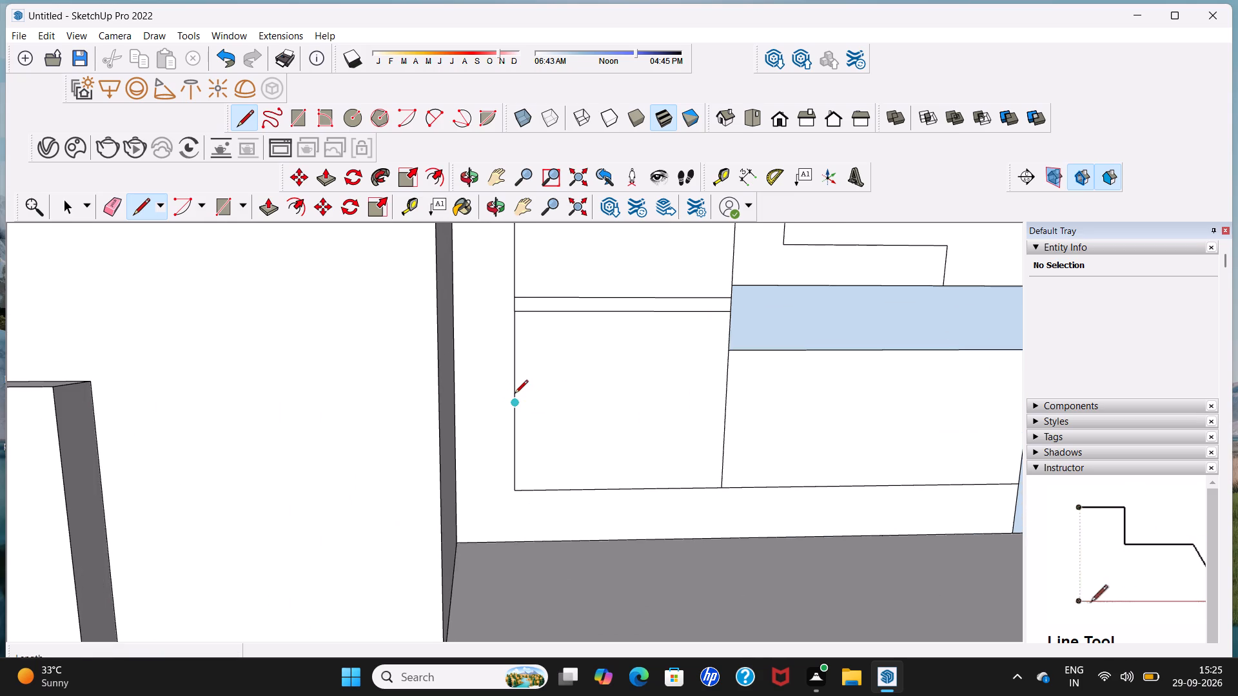
{"action": "scroll", "coordinate": [515, 394], "scroll_direction": "up", "scroll_amount": 5}
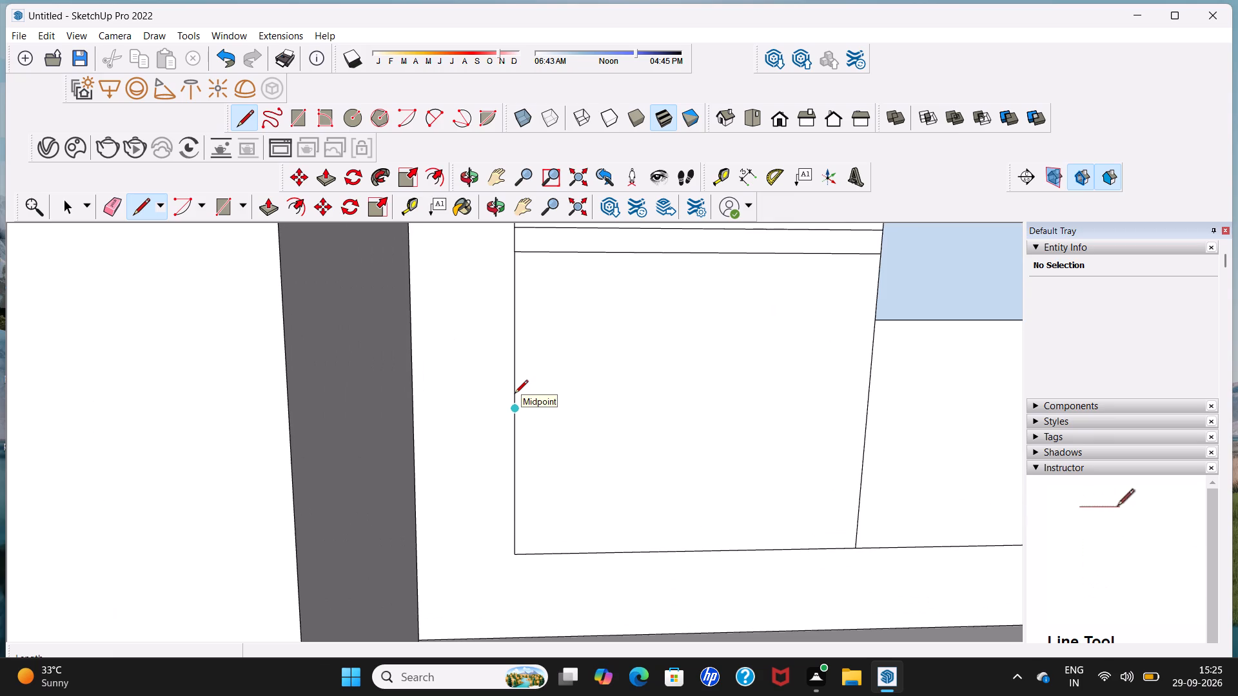
{"action": "left_click", "coordinate": [515, 398]}
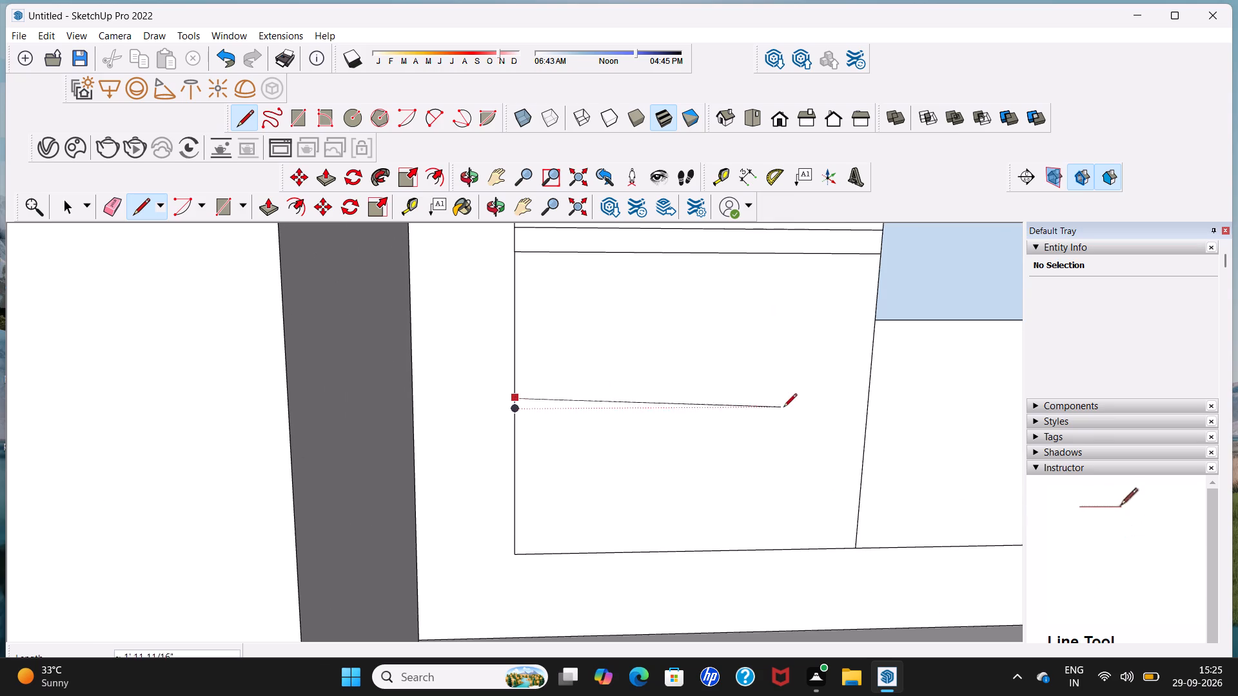
{"action": "left_click", "coordinate": [867, 395]}
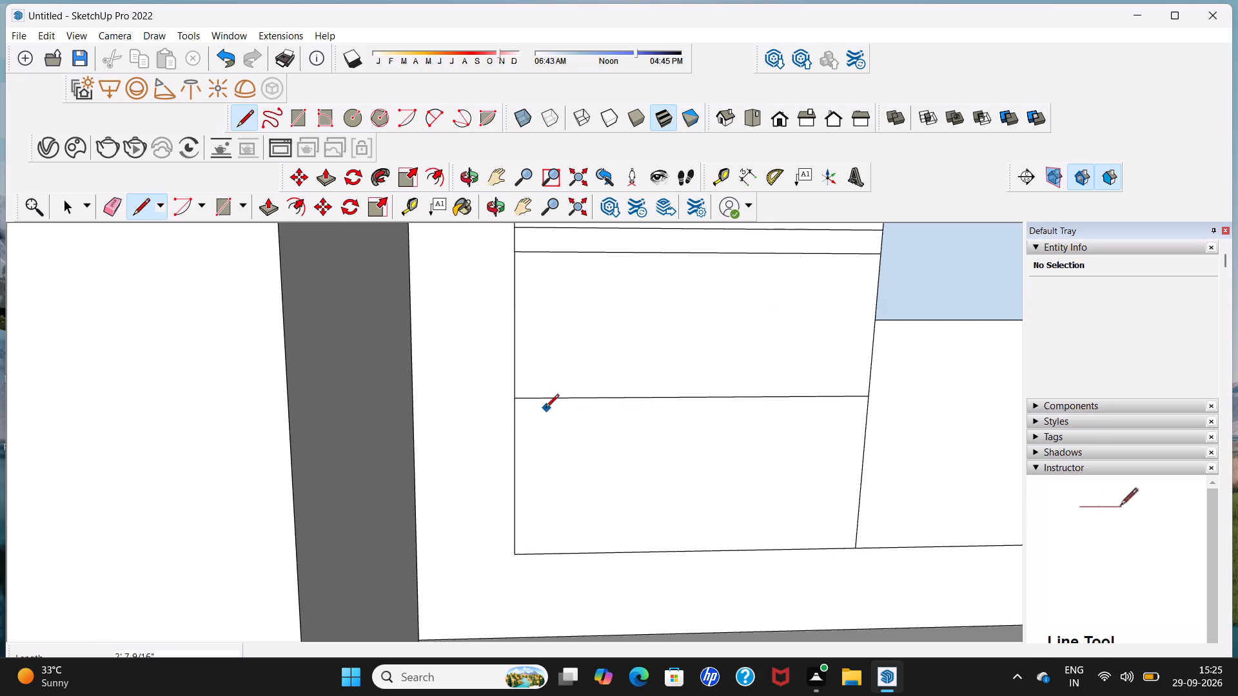
{"action": "left_click", "coordinate": [513, 421]}
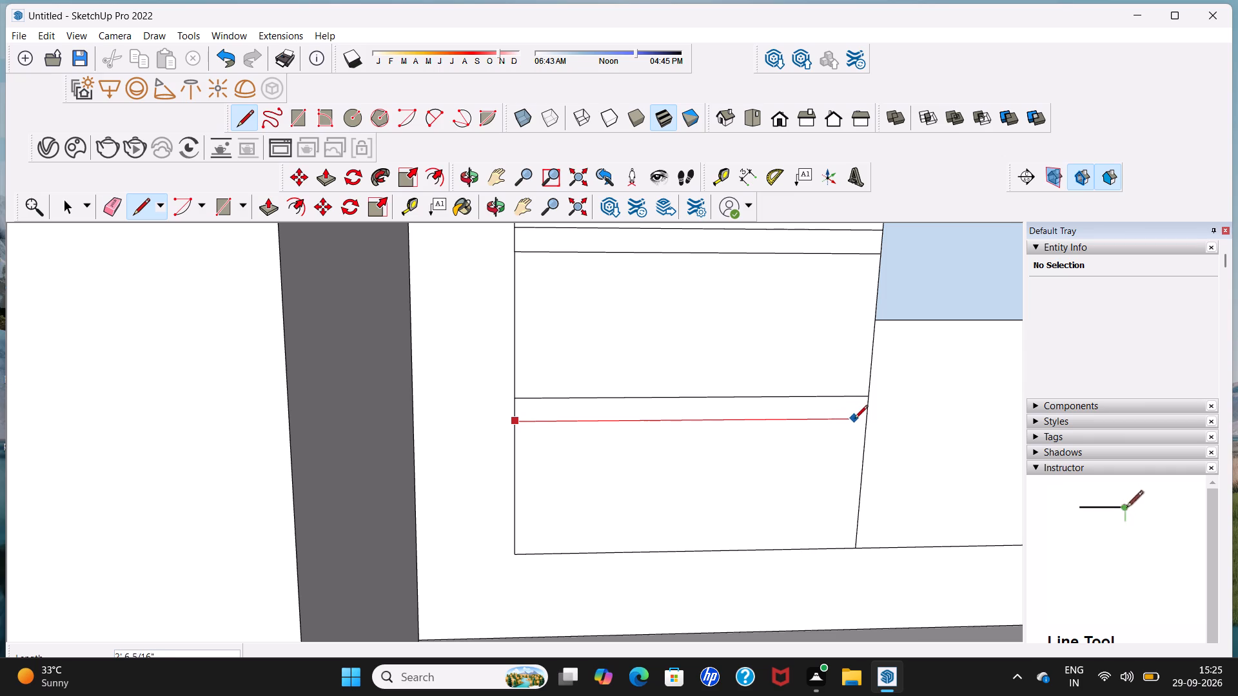
{"action": "left_click", "coordinate": [862, 420]}
Draw a short vertical line about 9 3/8" long across the end of the middle horizontal strip beside the divided panel.
{"action": "scroll", "coordinate": [862, 420], "scroll_direction": "down", "scroll_amount": 14}
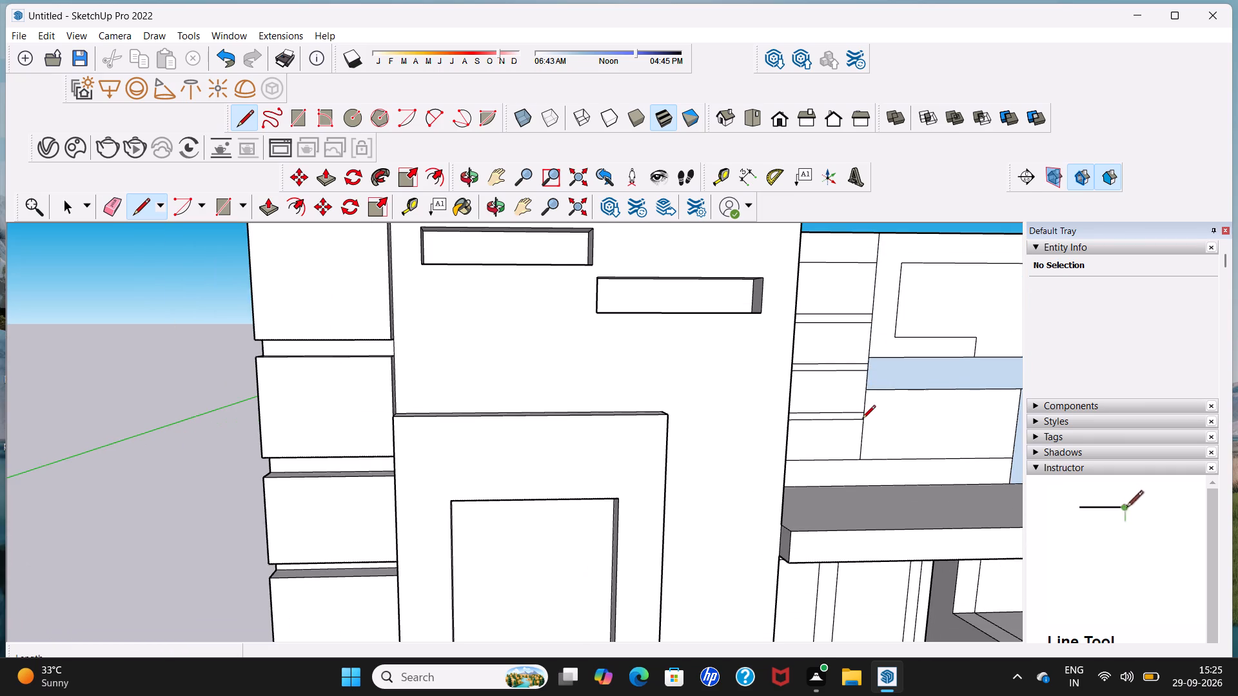
{"action": "middle_click_drag", "start_coordinate": [851, 420], "coordinate": [611, 393], "text": "shift"}
{"action": "scroll", "coordinate": [609, 393], "scroll_direction": "down", "scroll_amount": 6}
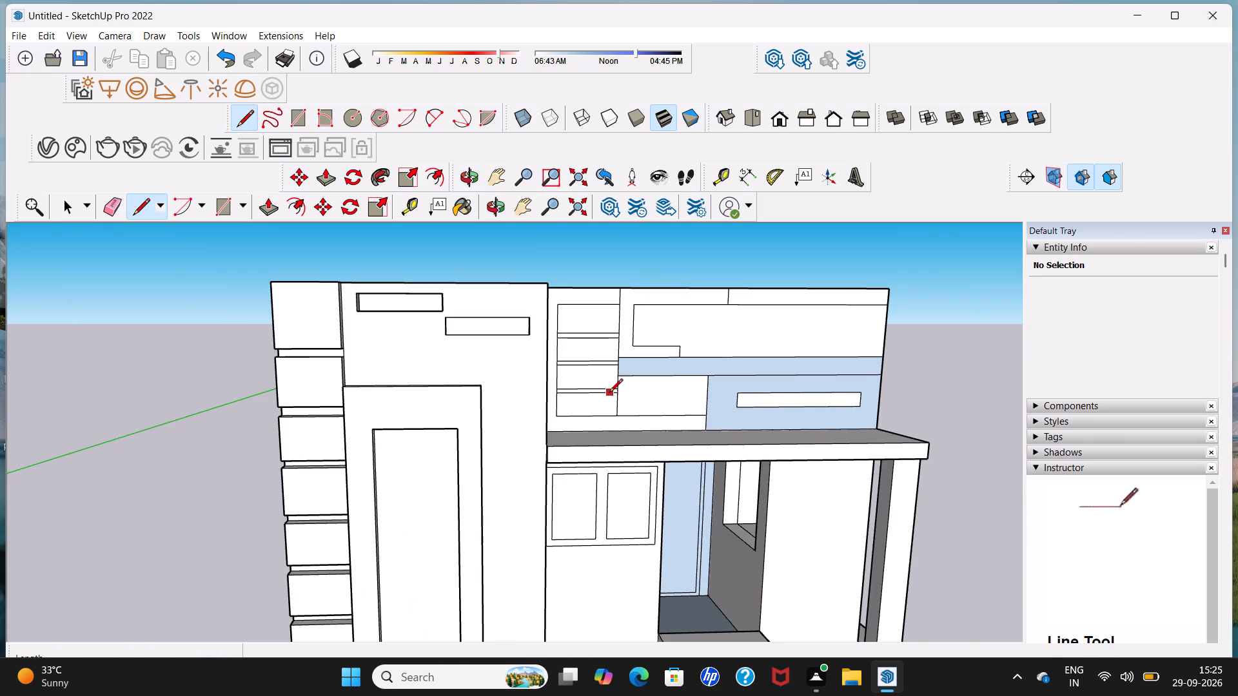
{"action": "middle_click_drag", "start_coordinate": [609, 393], "coordinate": [253, 376]}
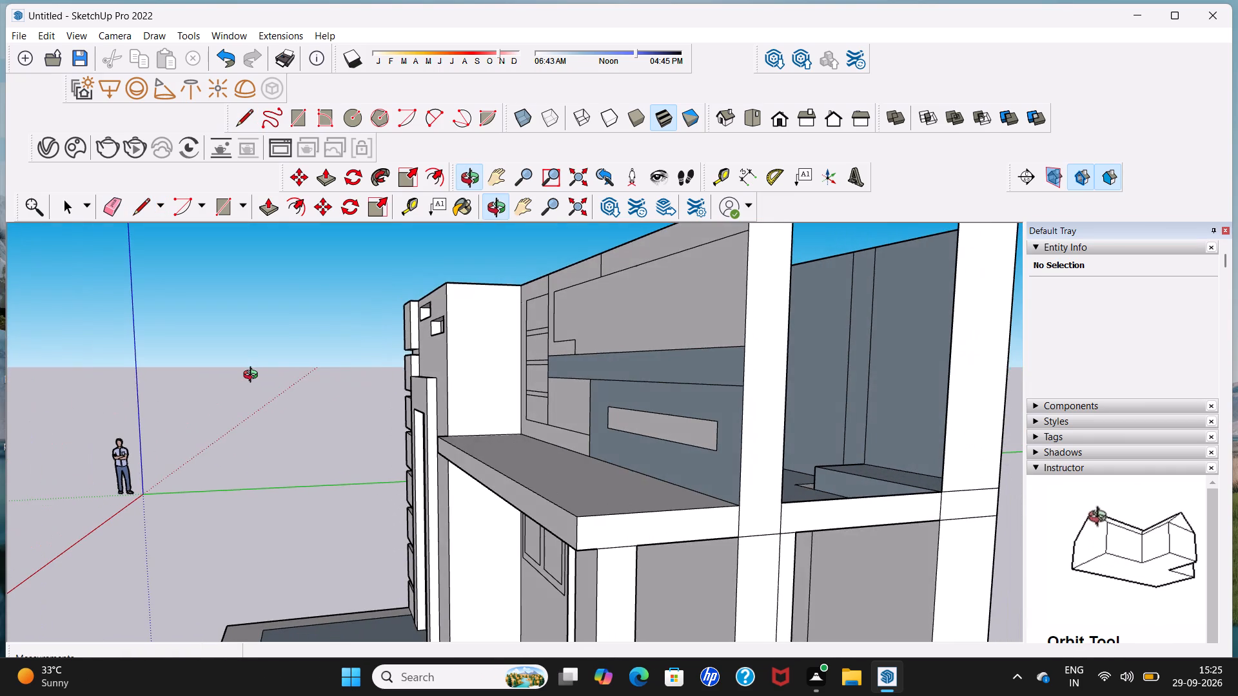
{"action": "middle_click_drag", "start_coordinate": [253, 376], "coordinate": [540, 375]}
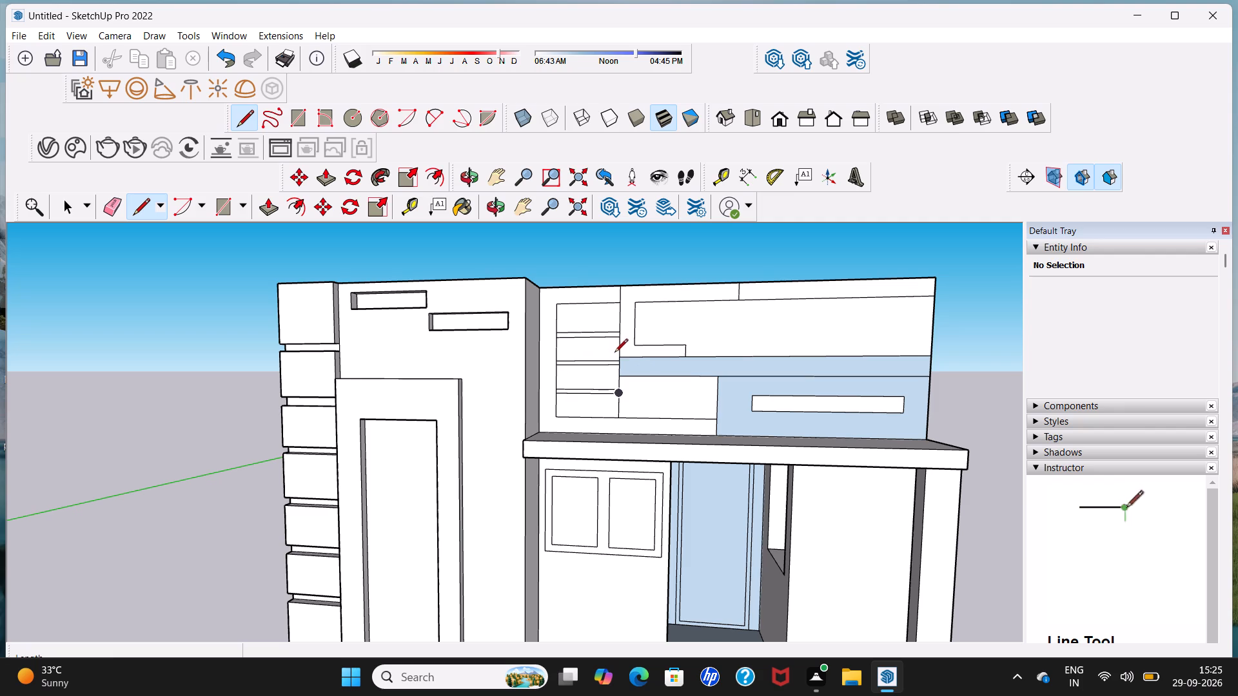
{"action": "left_click", "coordinate": [623, 358]}
{"action": "left_click", "coordinate": [623, 372]}
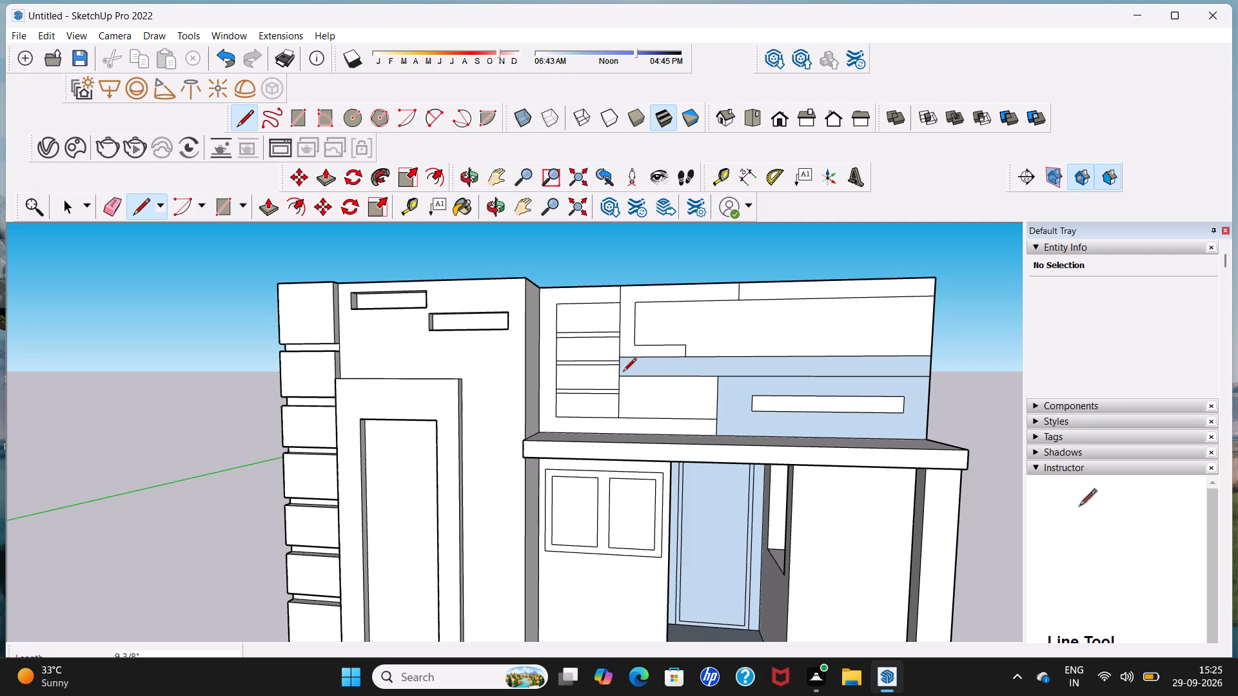
Delete the short vertical edge crossing the top horizontal strip of the upper front wall.
{"action": "scroll", "coordinate": [623, 372], "scroll_direction": "up", "scroll_amount": 6}
{"action": "key", "text": "space"}
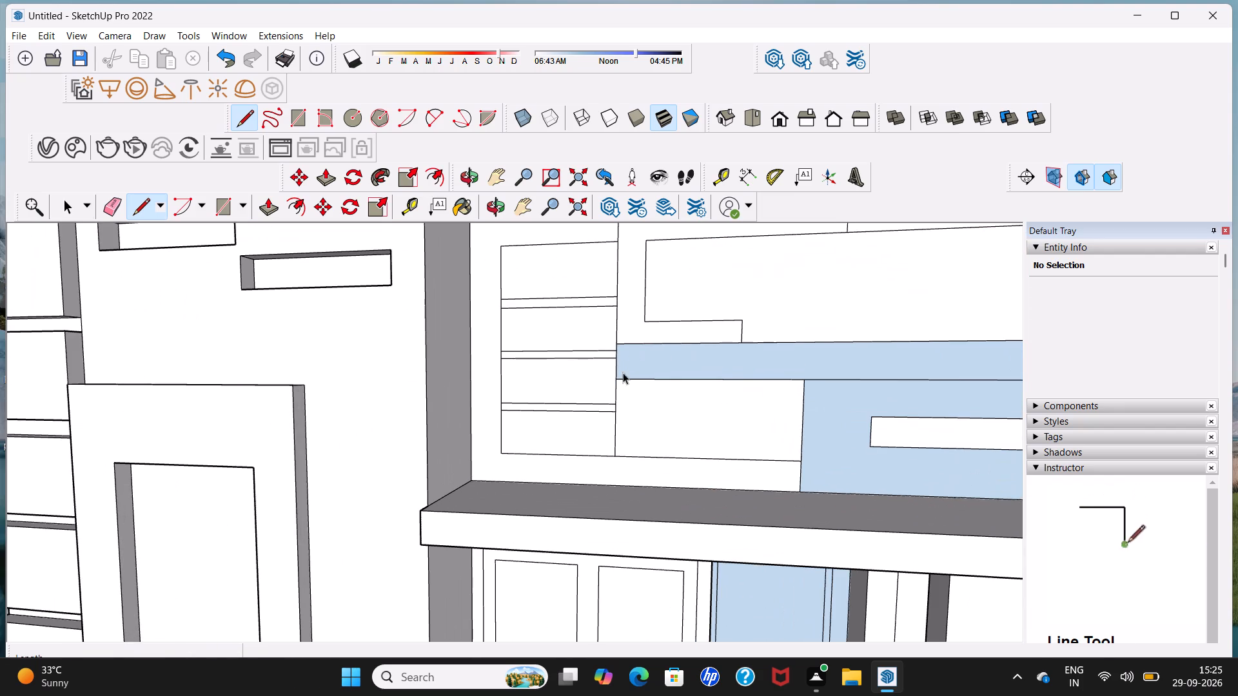
{"action": "scroll", "coordinate": [622, 367], "scroll_direction": "down", "scroll_amount": 8}
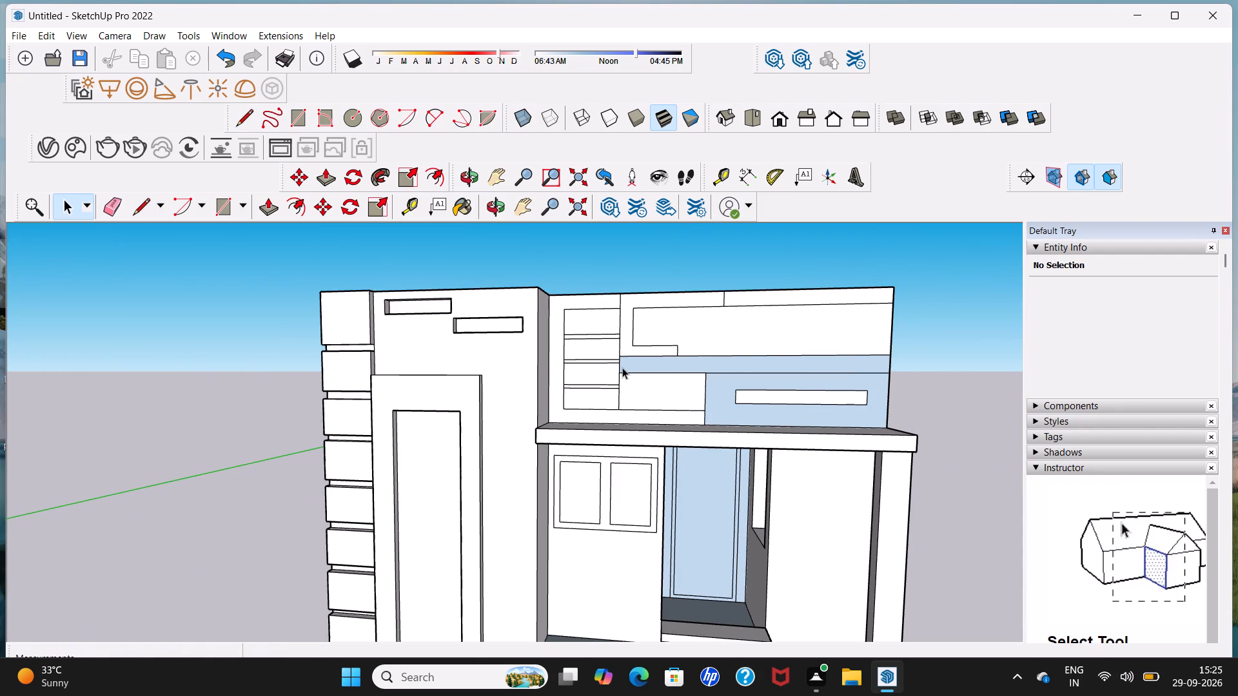
{"action": "middle_click_drag", "start_coordinate": [675, 384], "coordinate": [675, 388]}
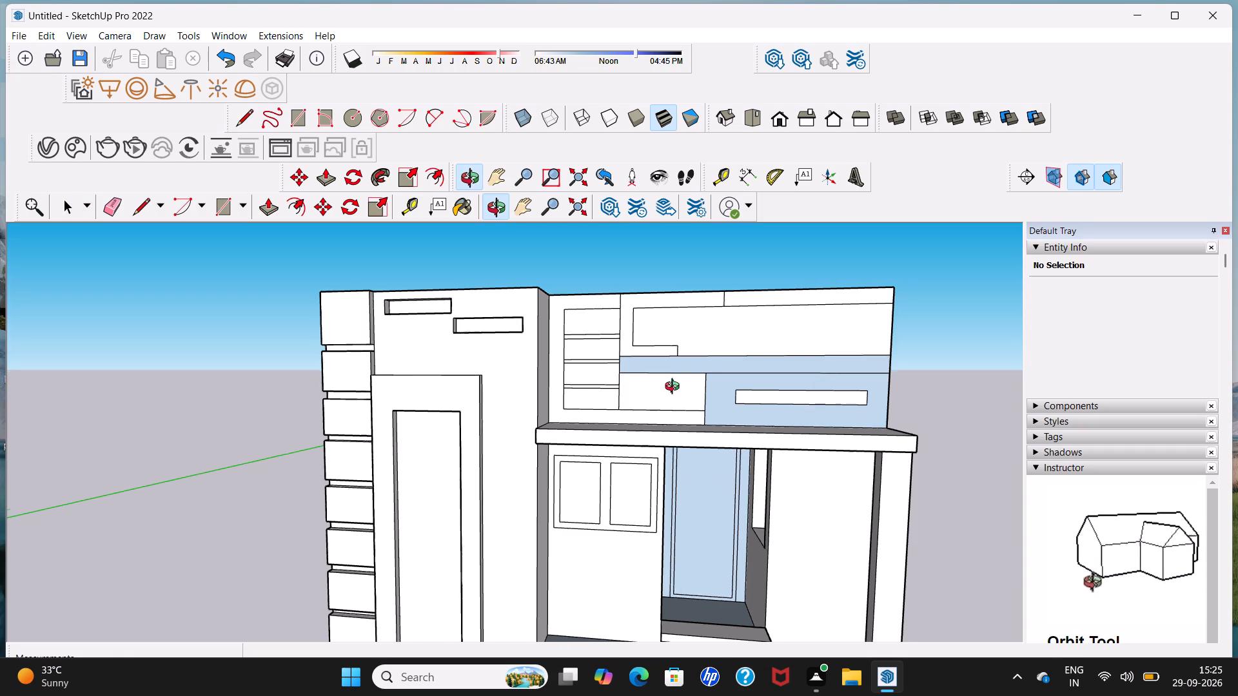
{"action": "middle_click_drag", "start_coordinate": [675, 388], "coordinate": [659, 418]}
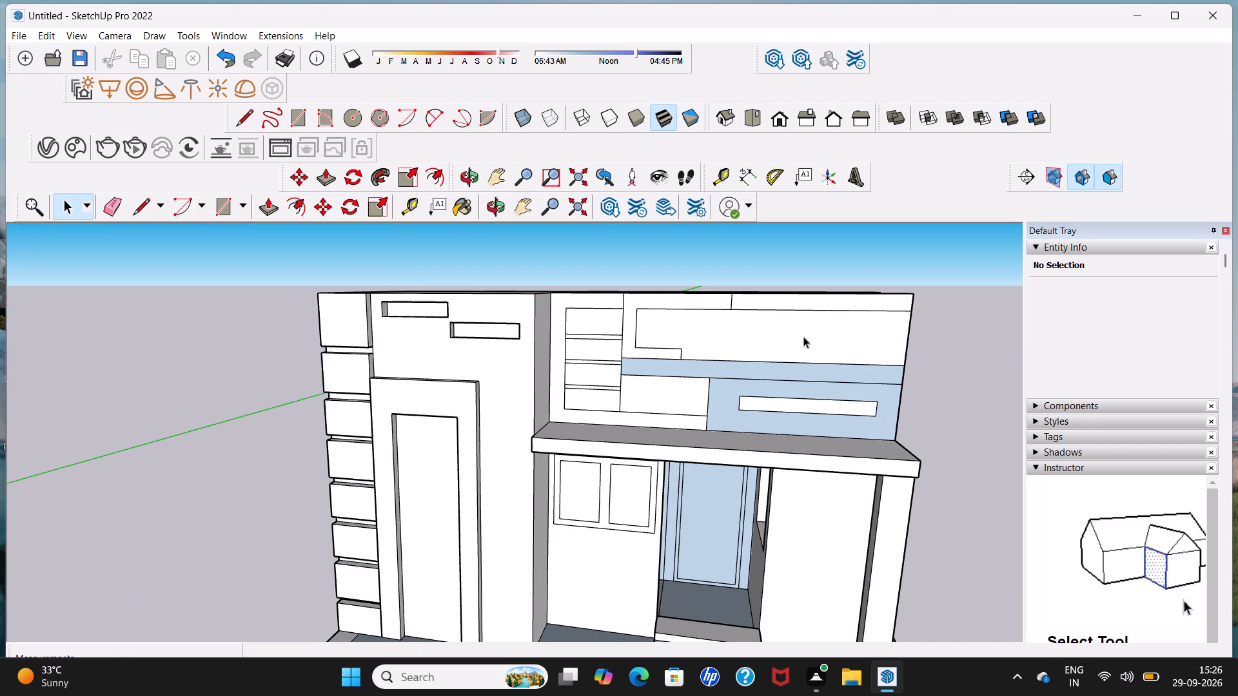
{"action": "left_click", "coordinate": [732, 303]}
{"action": "key", "text": "Delete"}
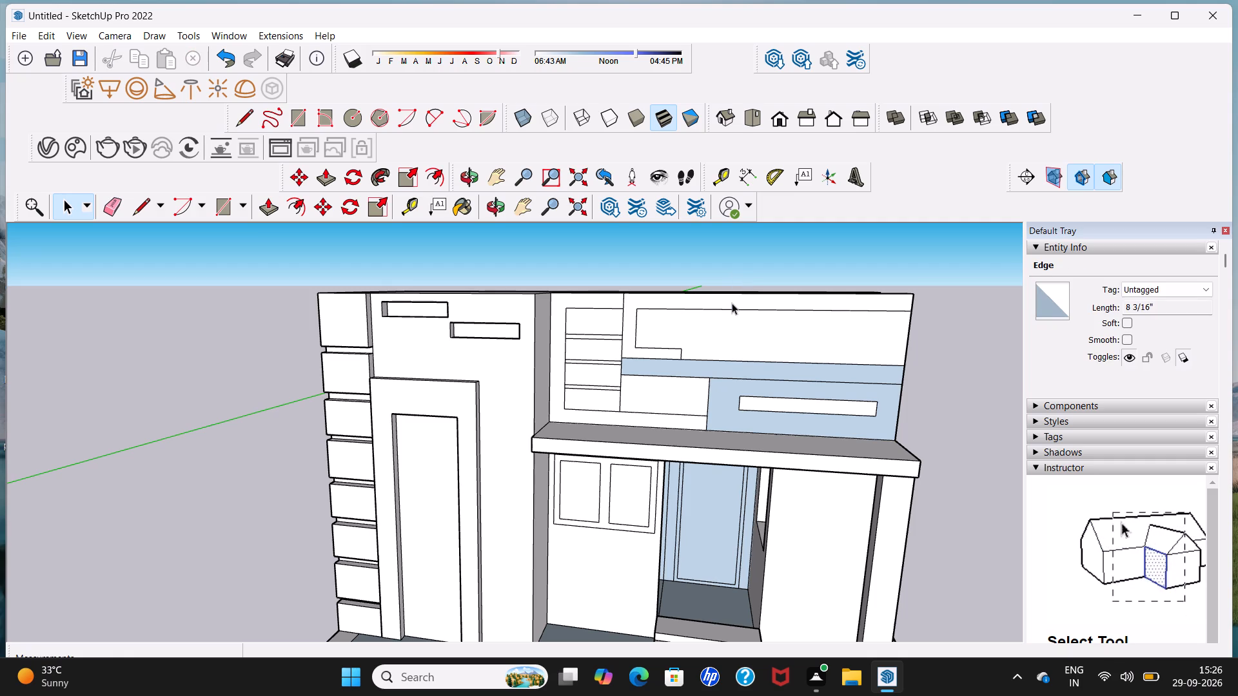
Draw a short vertical line about 8 3/16" long across the top strip, slightly nearer the wall's outer end than the deleted one.
{"action": "left_click", "coordinate": [239, 120]}
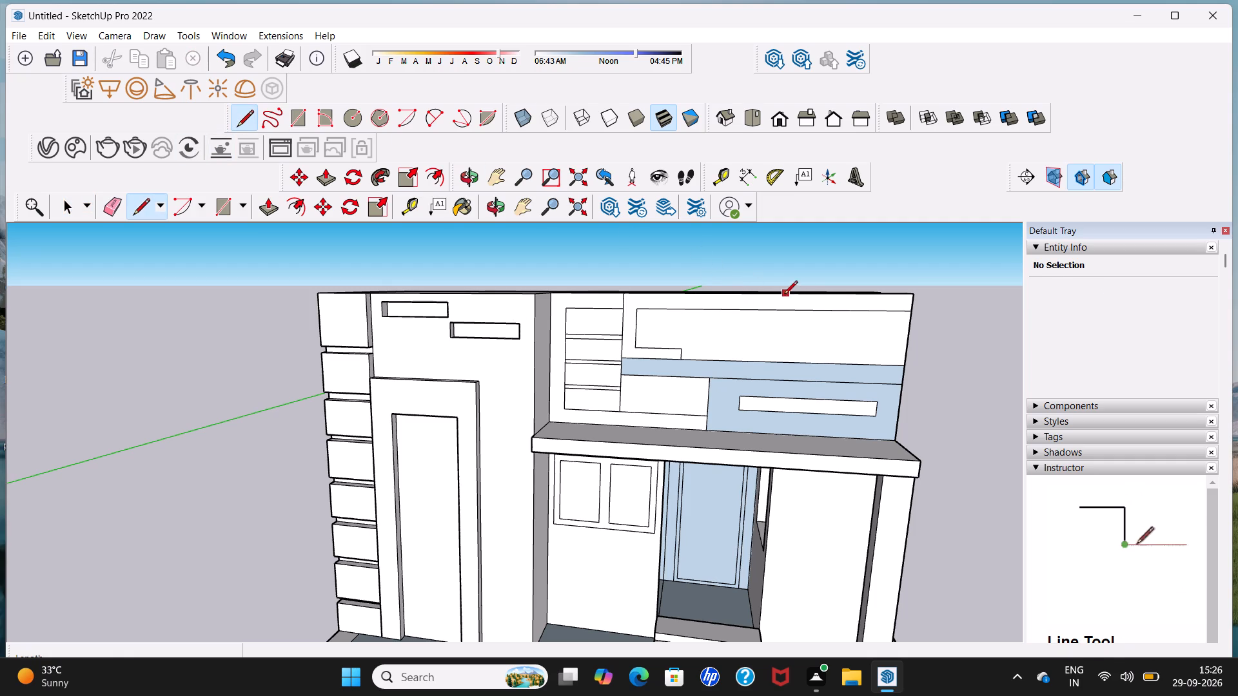
{"action": "left_click", "coordinate": [752, 293]}
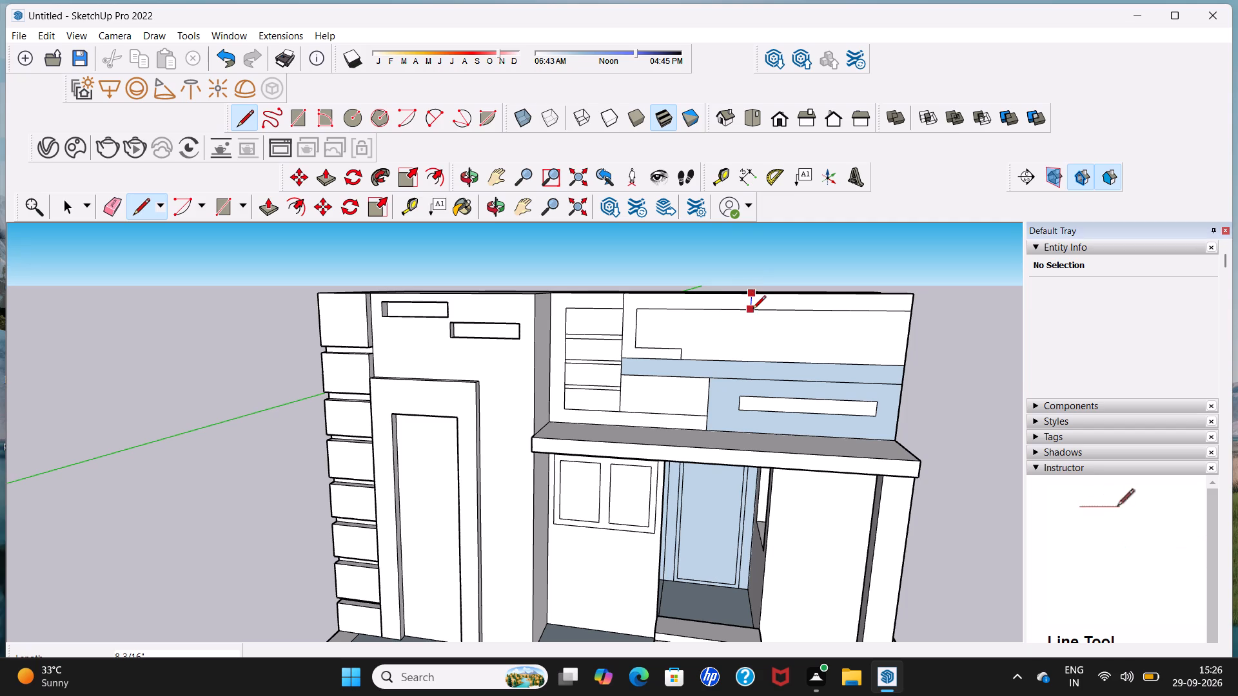
{"action": "left_click", "coordinate": [752, 310]}
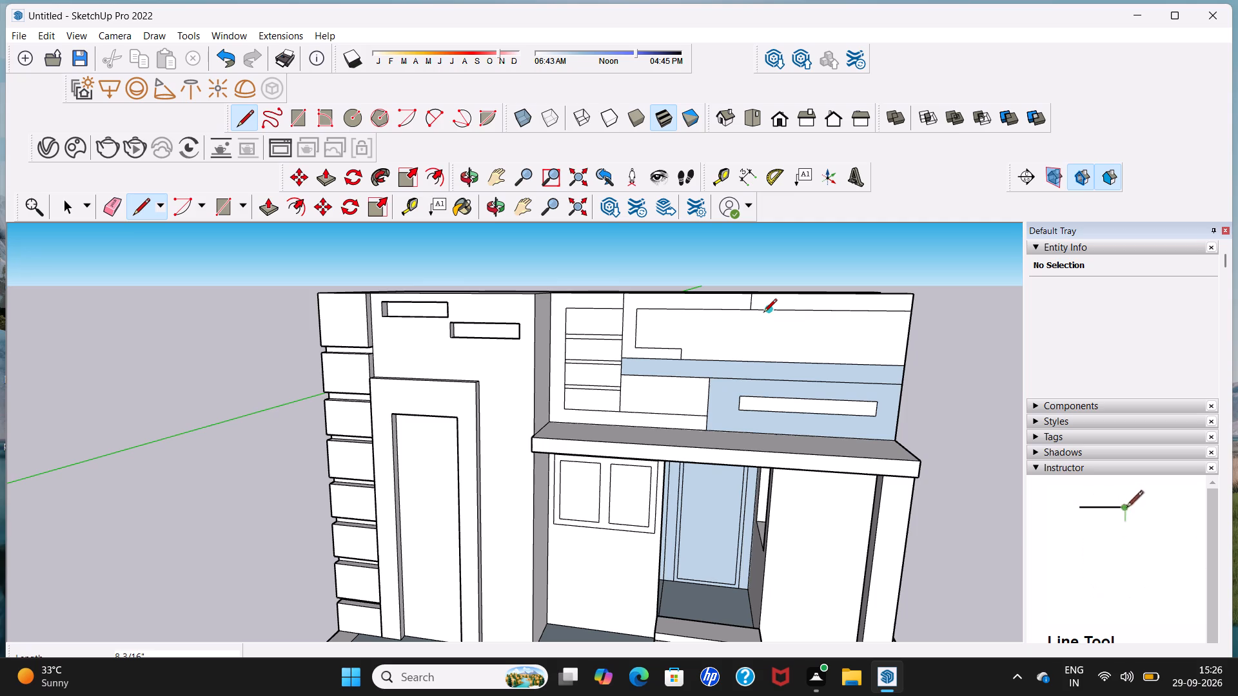
{"action": "key", "text": "space"}
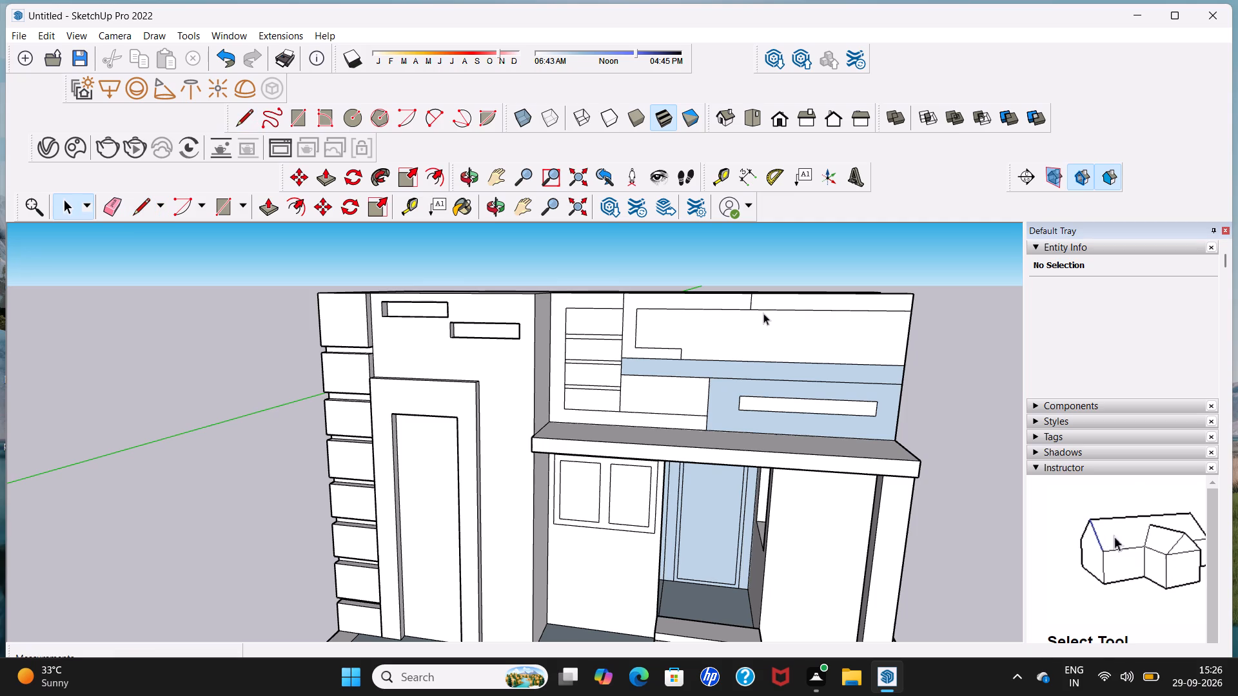
Draw a vertical line about 2' 2 11/16" long from the top strip's lower edge down to the middle strip, near the short vertical line.
{"action": "left_click", "coordinate": [239, 124]}
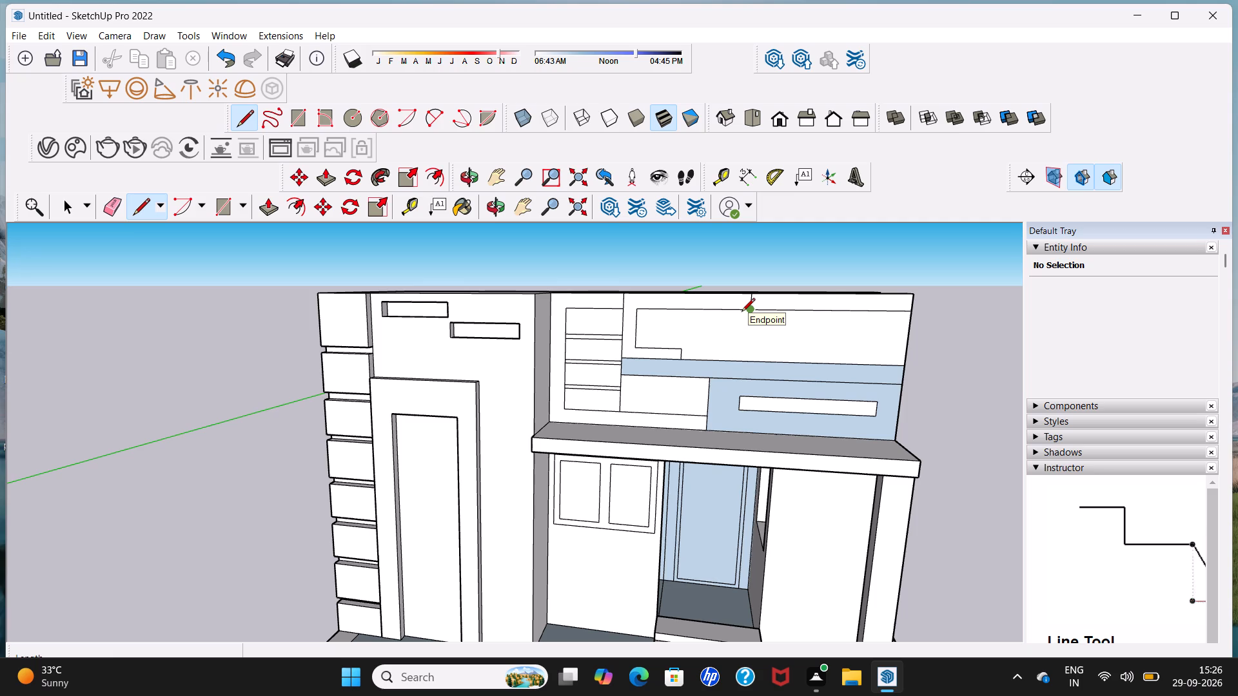
{"action": "scroll", "coordinate": [742, 313], "scroll_direction": "up", "scroll_amount": 2}
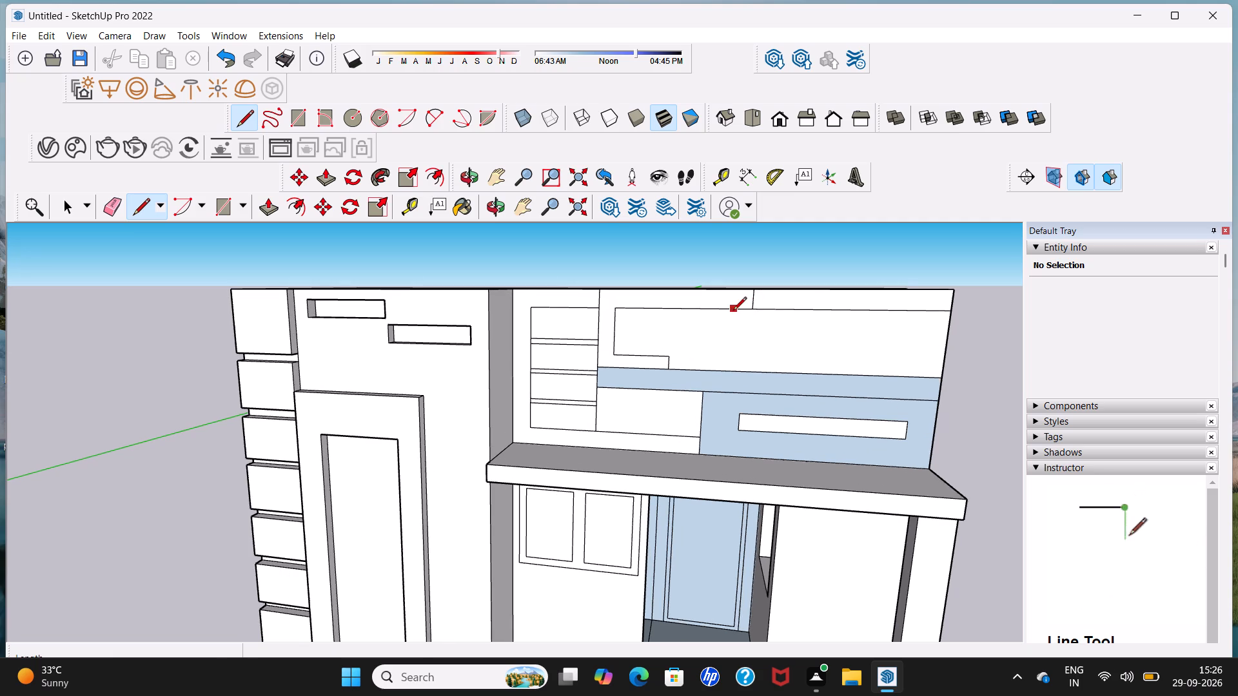
{"action": "scroll", "coordinate": [742, 311], "scroll_direction": "up", "scroll_amount": 5}
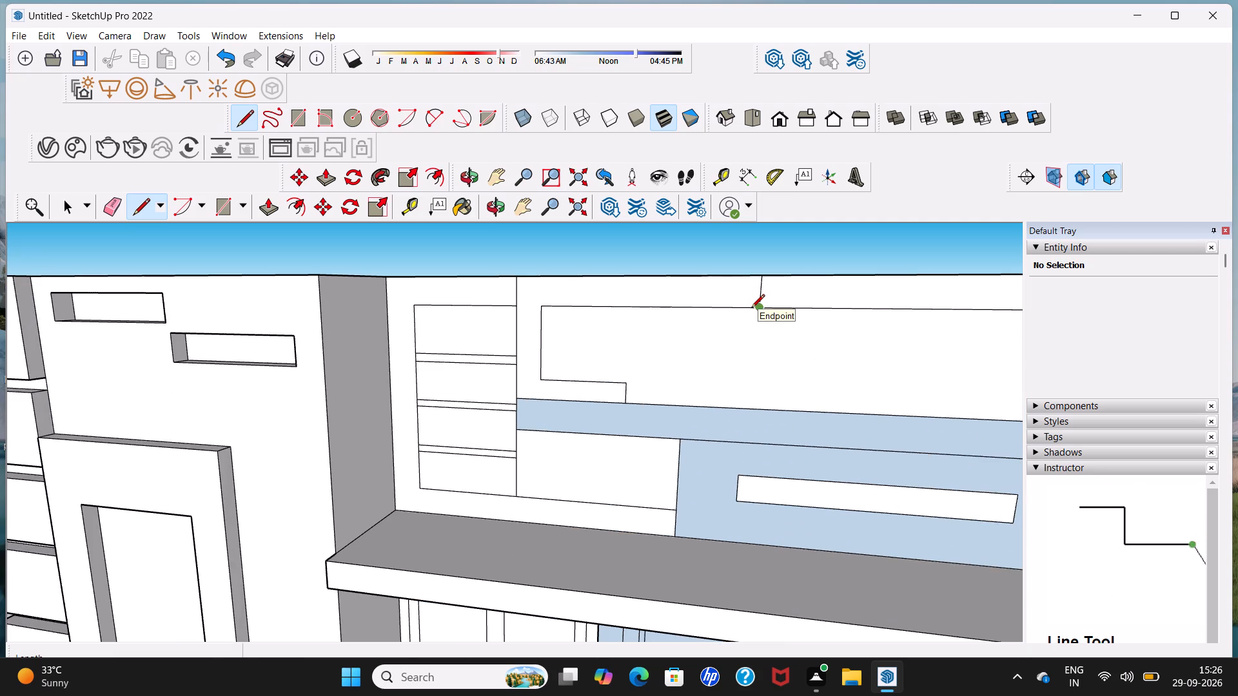
{"action": "left_click", "coordinate": [746, 309]}
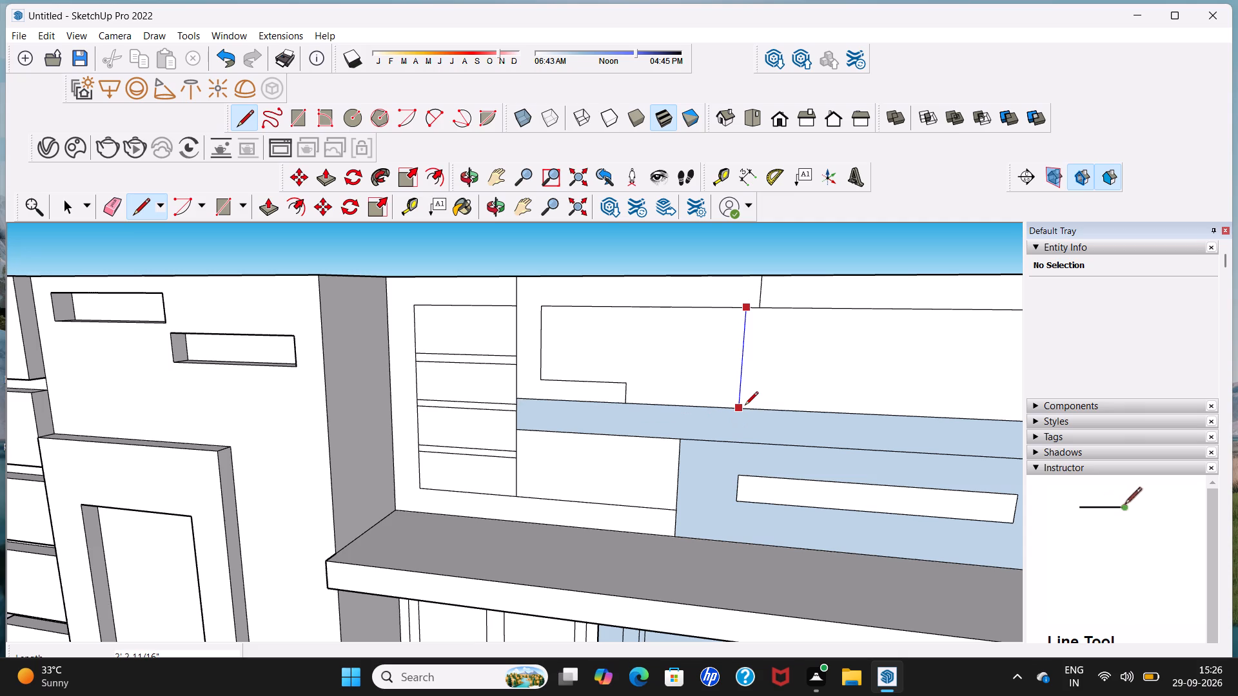
{"action": "left_click", "coordinate": [745, 406]}
{"action": "scroll", "coordinate": [745, 406], "scroll_direction": "down", "scroll_amount": 2}
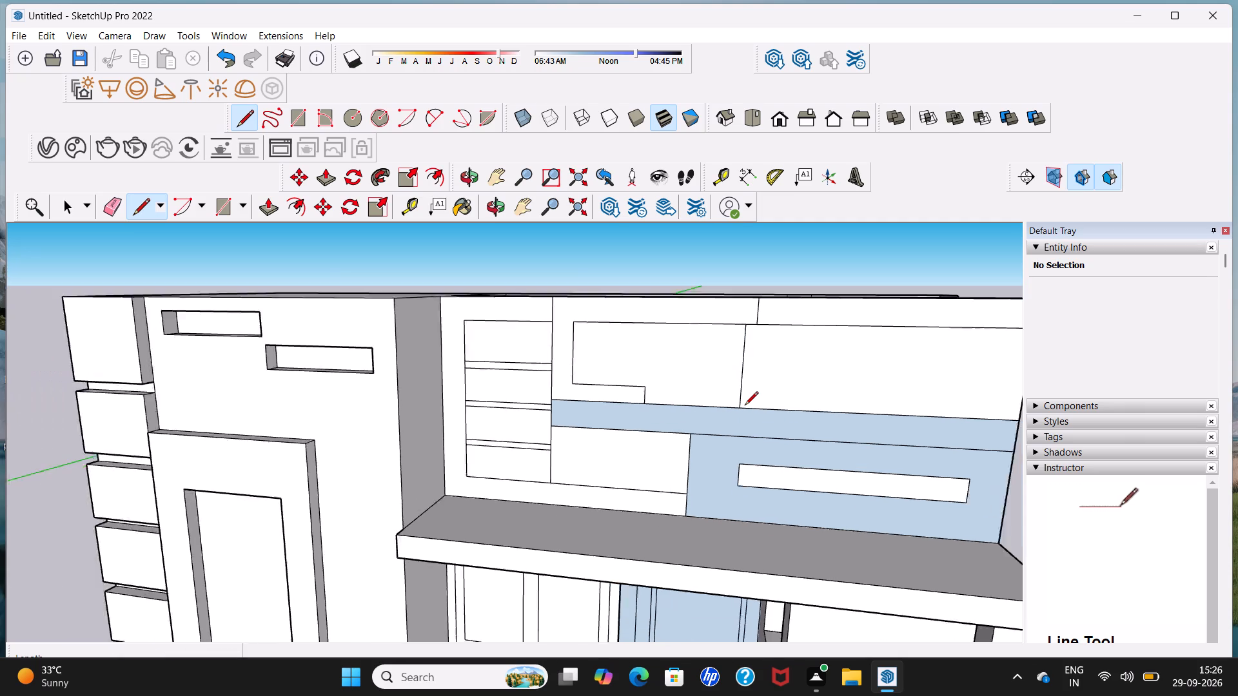
{"action": "scroll", "coordinate": [745, 406], "scroll_direction": "down", "scroll_amount": 4}
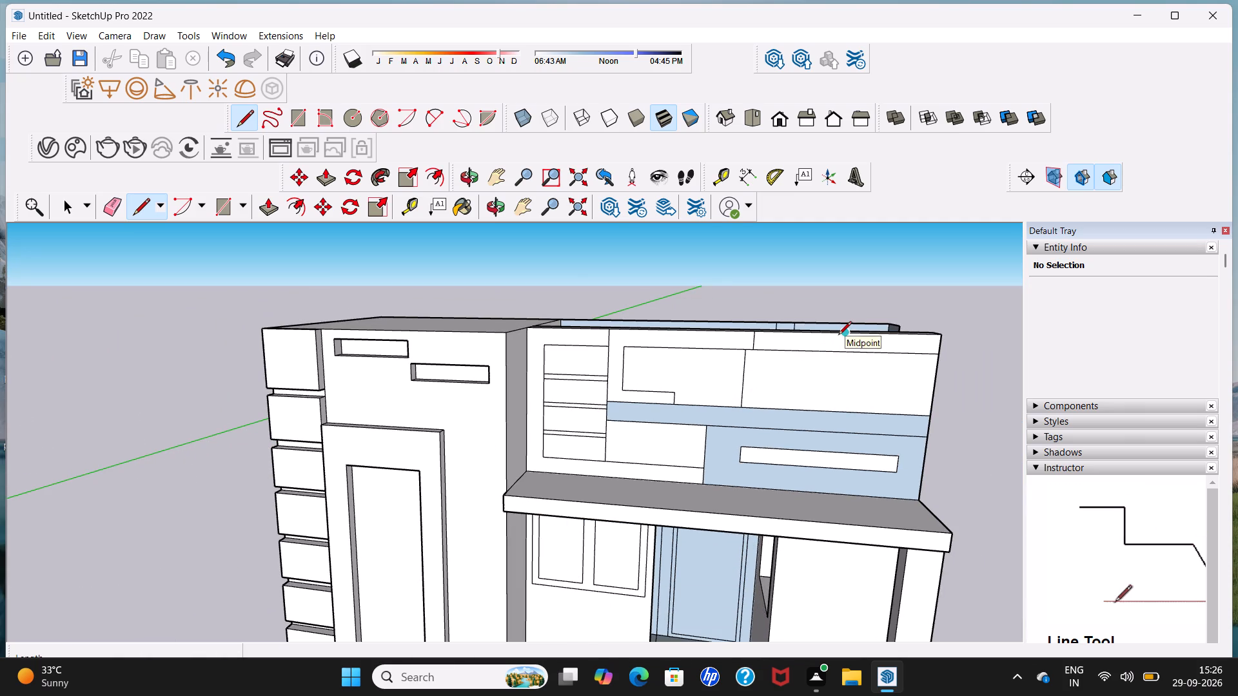
Draw a pair of closely spaced vertical lines, about 2' 10 7/8" long, from the wall's top edge down to the middle strip.
{"action": "scroll", "coordinate": [840, 335], "scroll_direction": "up", "scroll_amount": 6}
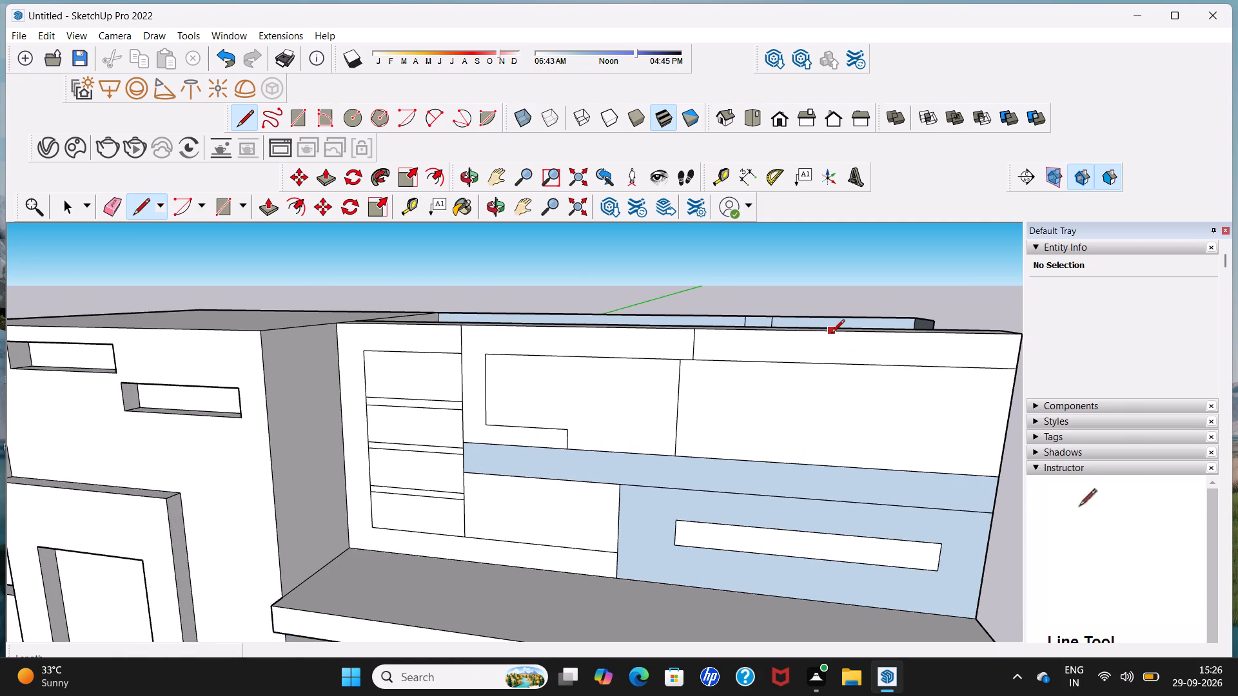
{"action": "left_click", "coordinate": [830, 334]}
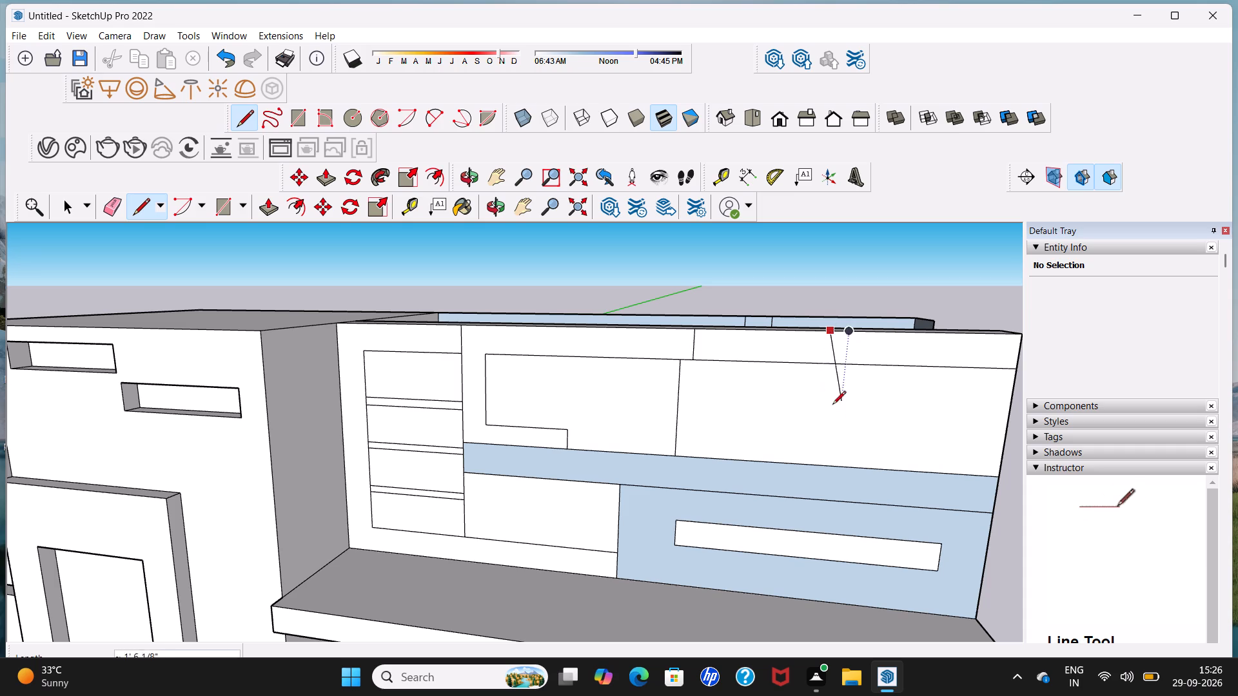
{"action": "left_click", "coordinate": [812, 467]}
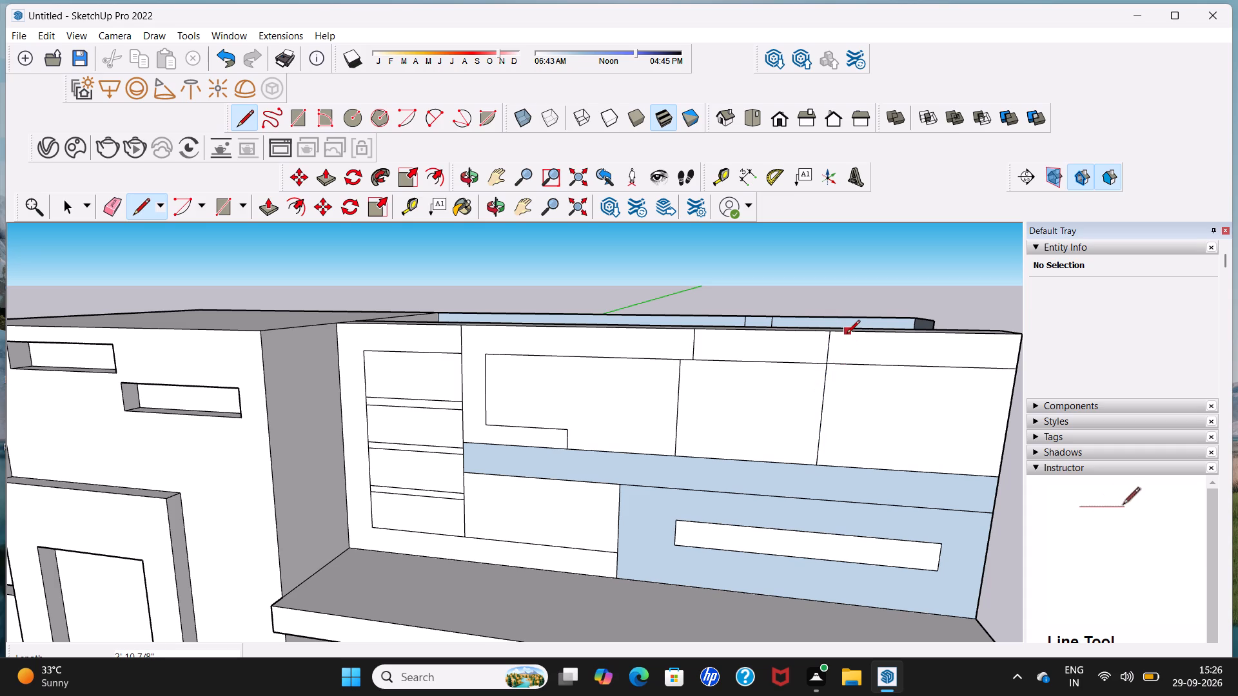
{"action": "left_click", "coordinate": [847, 334]}
{"action": "left_click", "coordinate": [838, 463]}
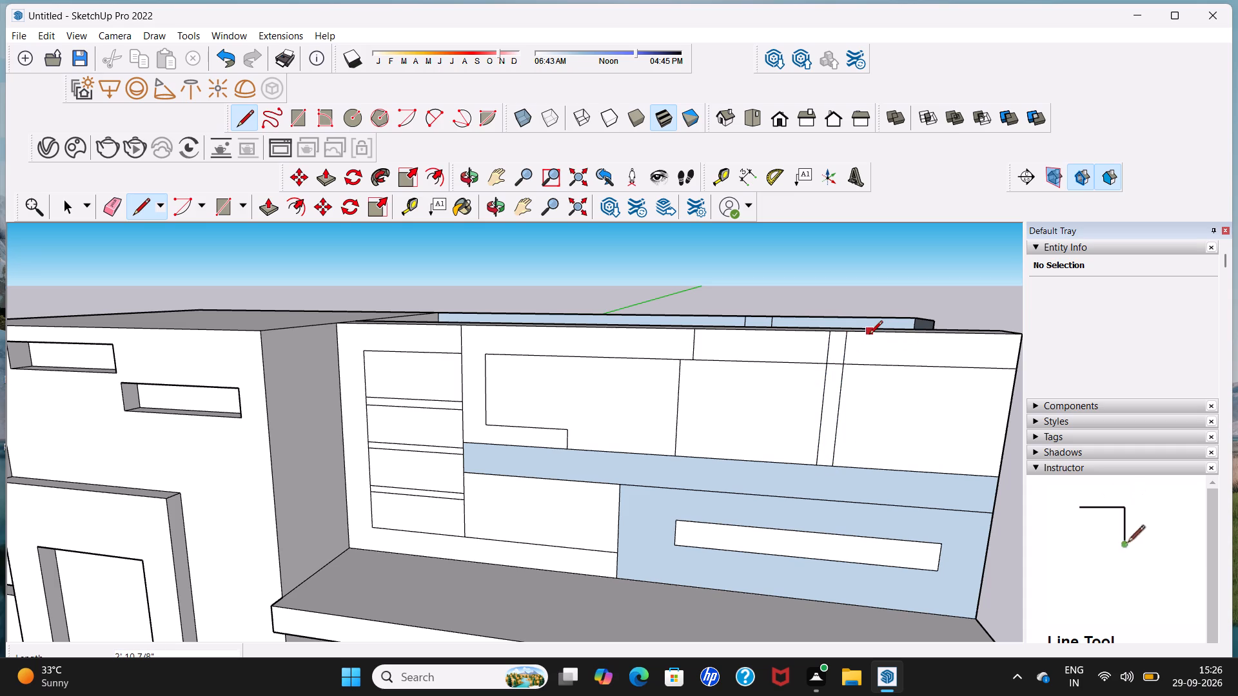
Draw a second pair of closely spaced vertical lines, about 2' 10 7/8" long, beside the first pair down to the middle strip.
{"action": "left_click", "coordinate": [869, 335]}
{"action": "left_click", "coordinate": [862, 463]}
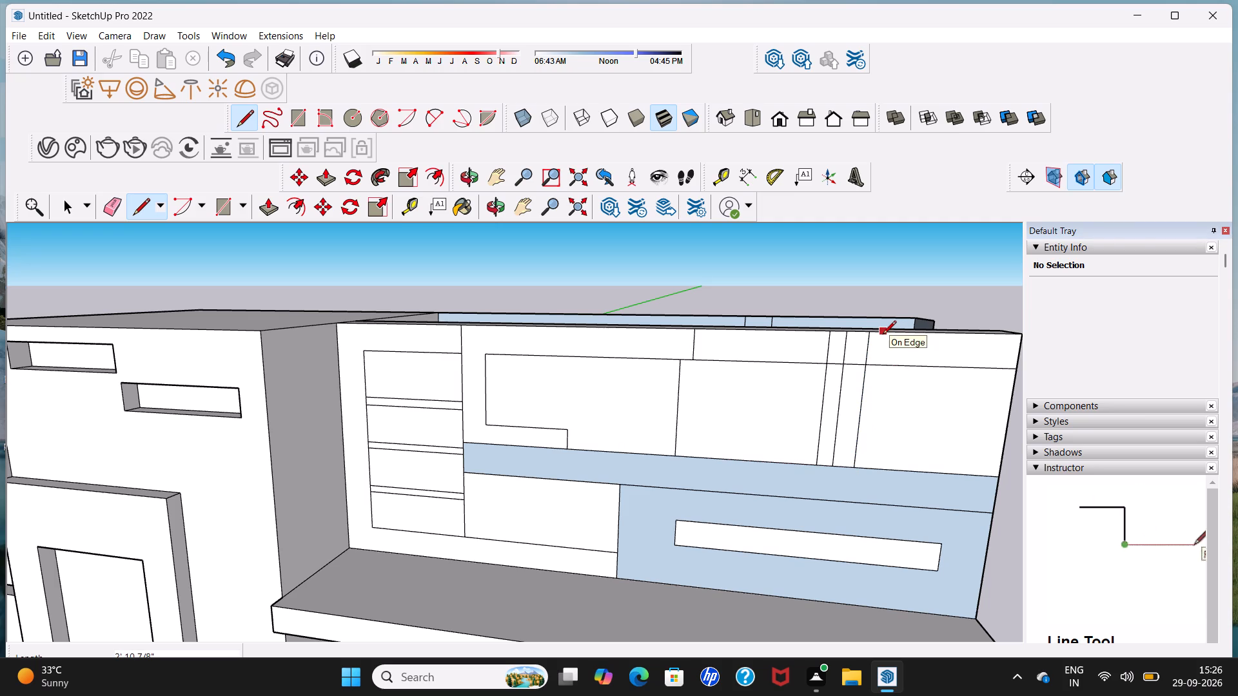
{"action": "left_click", "coordinate": [883, 335]}
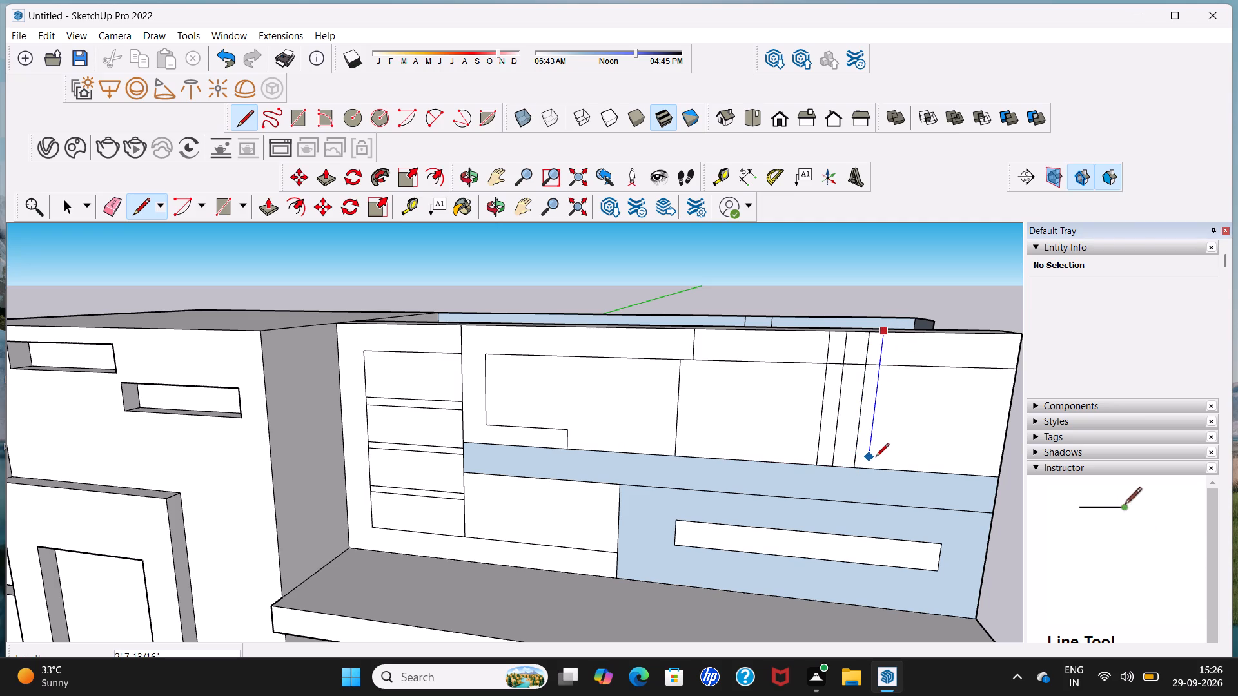
{"action": "key", "text": "space"}
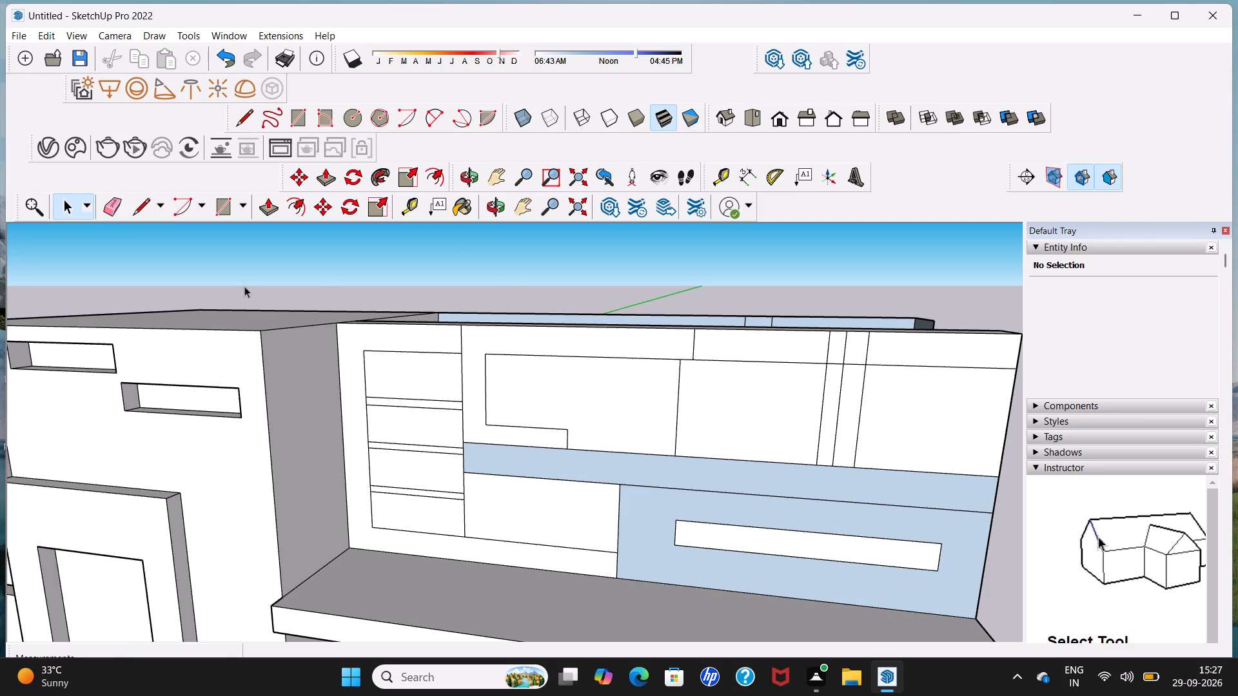
{"action": "left_click", "coordinate": [243, 121]}
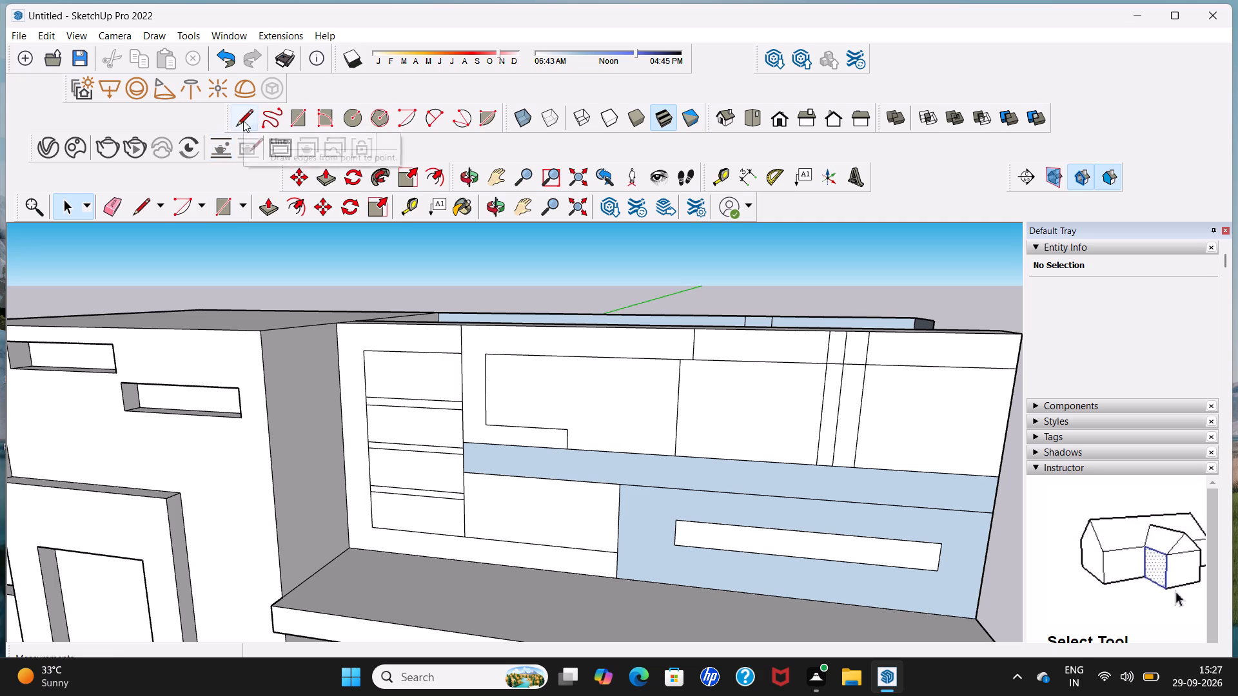
{"action": "left_click", "coordinate": [887, 334]}
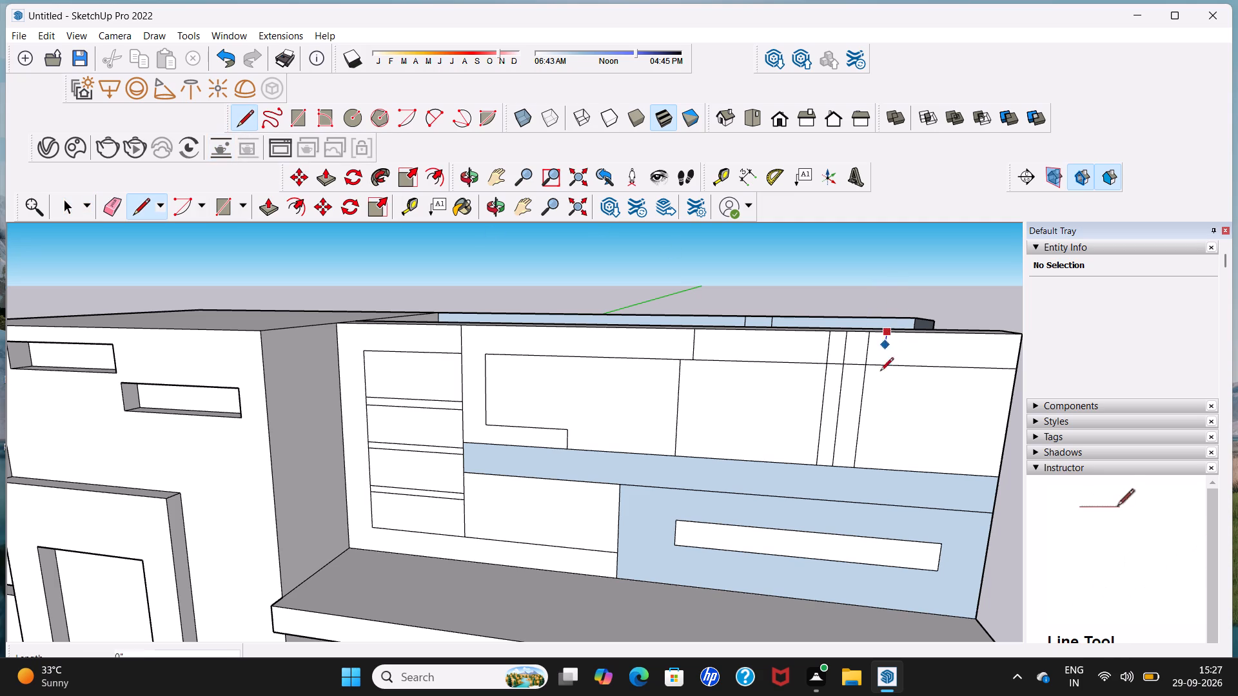
{"action": "left_click", "coordinate": [872, 470]}
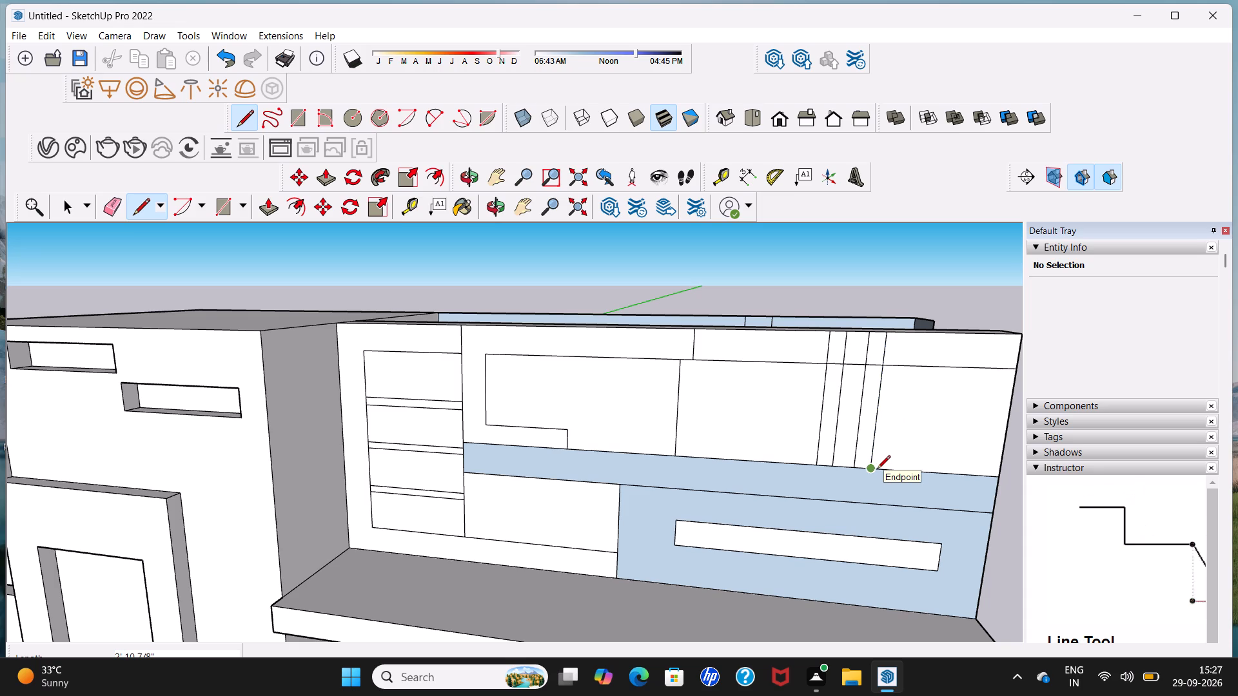
Draw a line across the wall's top thickness, continuing from the upper end of the short vertical line in the top strip.
{"action": "scroll", "coordinate": [877, 470], "scroll_direction": "down", "scroll_amount": 4}
{"action": "middle_click_drag", "start_coordinate": [877, 470], "coordinate": [889, 455]}
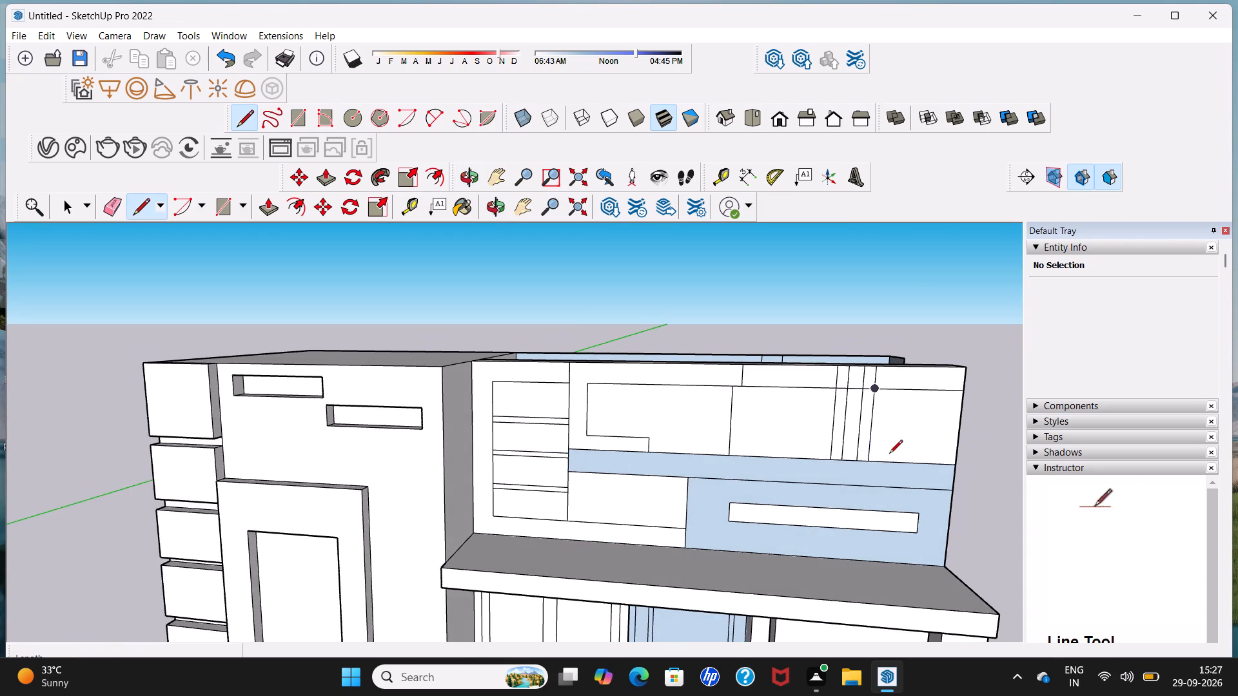
{"action": "scroll", "coordinate": [889, 454], "scroll_direction": "up", "scroll_amount": 1}
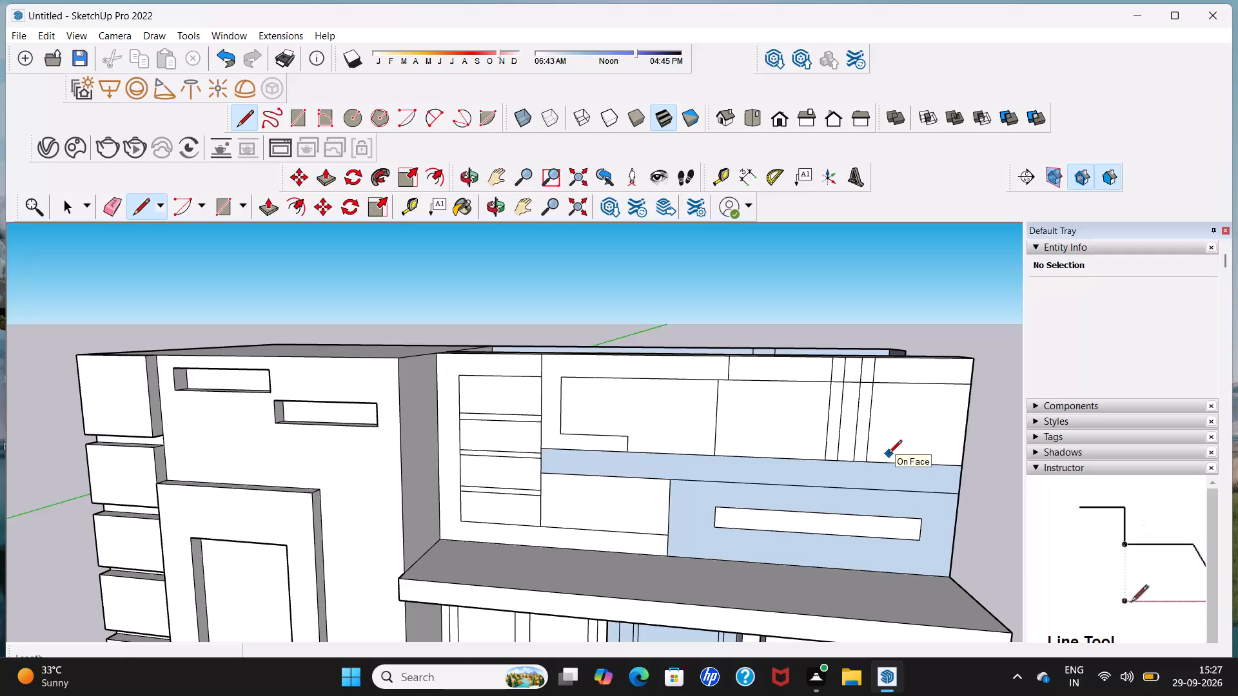
{"action": "middle_click_drag", "start_coordinate": [889, 454], "coordinate": [892, 526]}
{"action": "scroll", "coordinate": [821, 452], "scroll_direction": "up", "scroll_amount": 3}
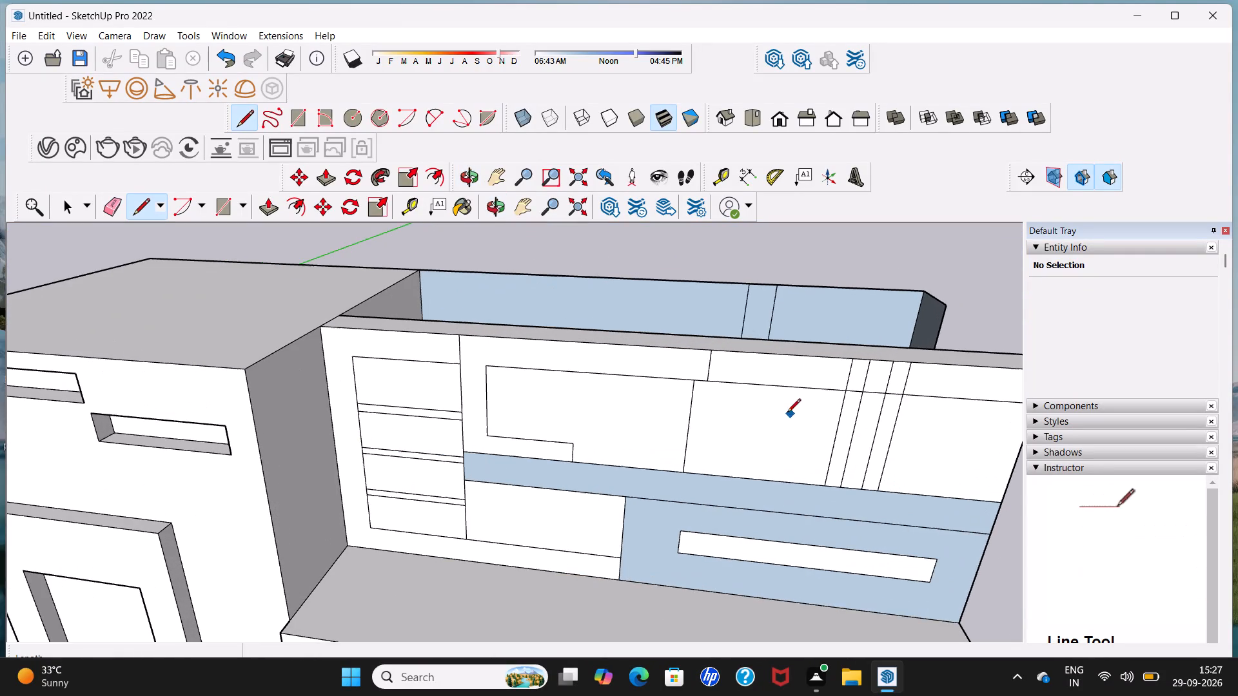
{"action": "middle_click_drag", "start_coordinate": [727, 360], "coordinate": [726, 371]}
{"action": "scroll", "coordinate": [726, 371], "scroll_direction": "up", "scroll_amount": 4}
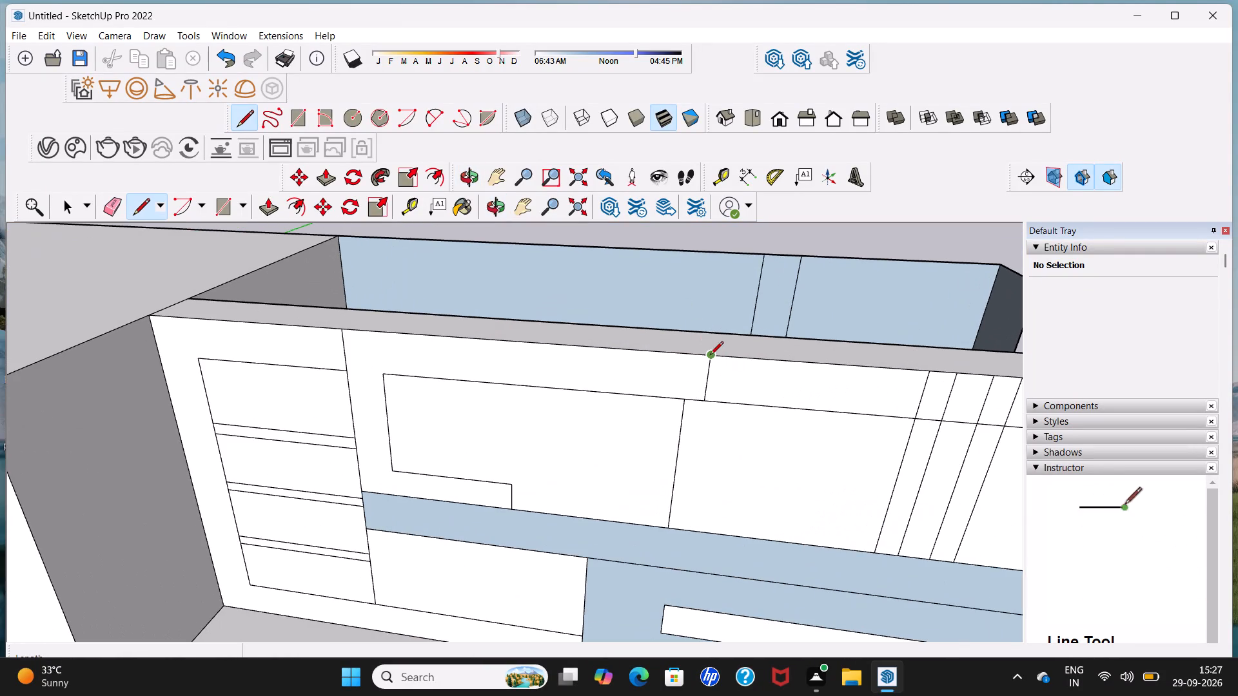
{"action": "left_click_drag", "start_coordinate": [710, 356], "coordinate": [710, 349]}
{"action": "left_click", "coordinate": [713, 331]}
{"action": "scroll", "coordinate": [713, 331], "scroll_direction": "down", "scroll_amount": 6}
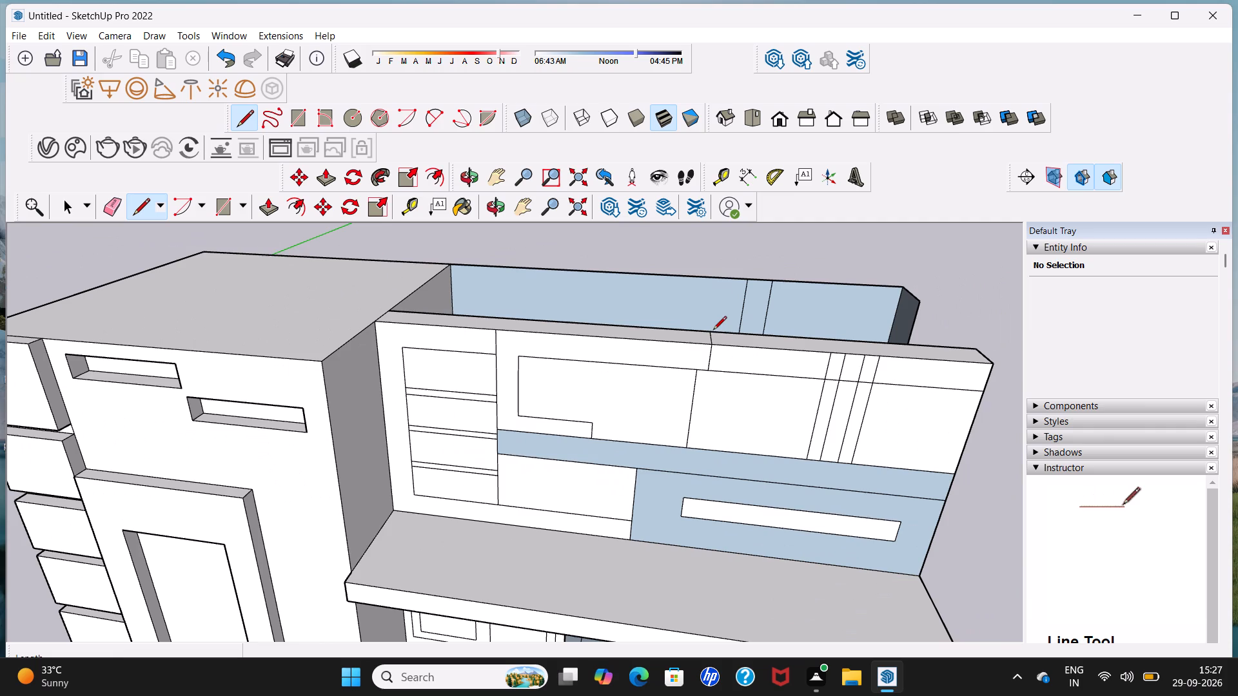
Draw four lines across the wall's top thickness, continuing from the upper ends of the two pairs of vertical lines.
{"action": "left_click", "coordinate": [830, 356]}
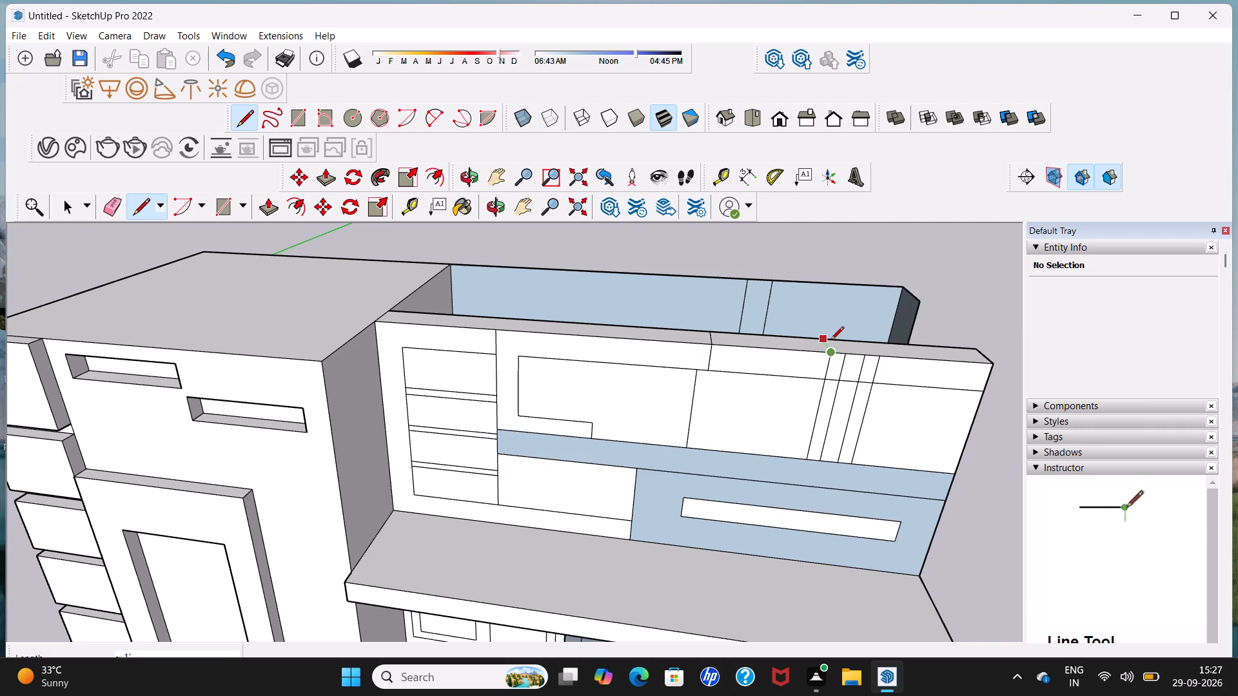
{"action": "left_click", "coordinate": [830, 341]}
{"action": "left_click", "coordinate": [845, 353]}
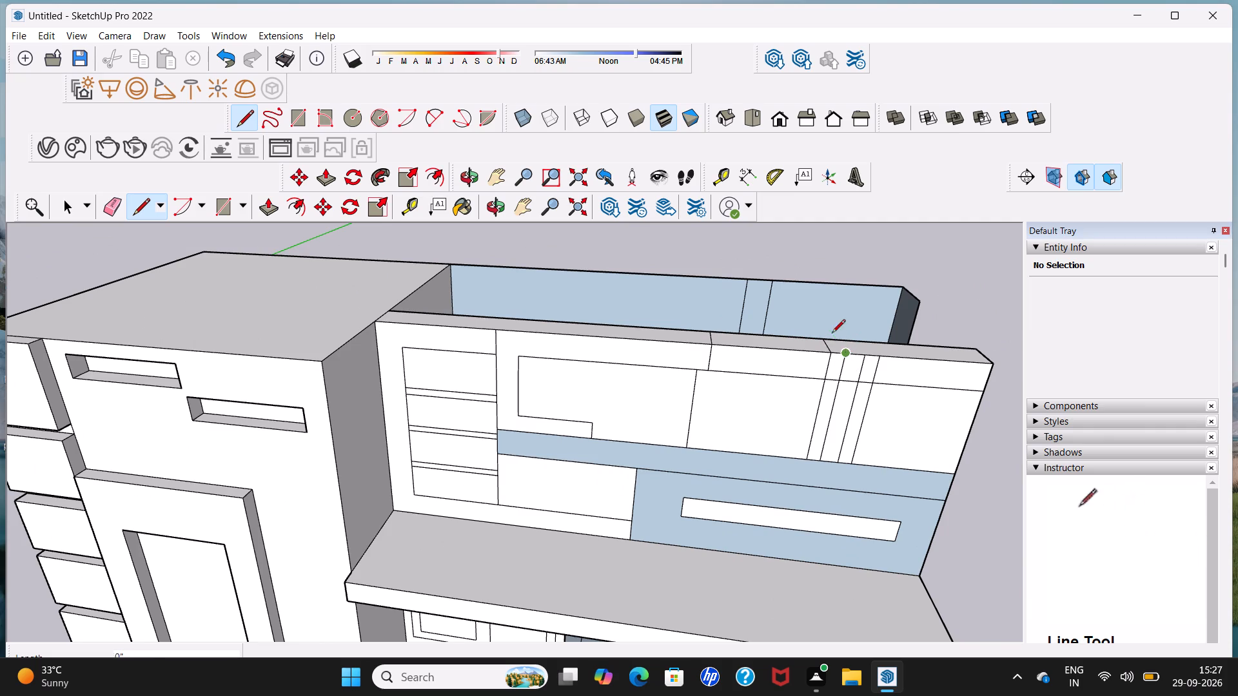
{"action": "left_click", "coordinate": [837, 340]}
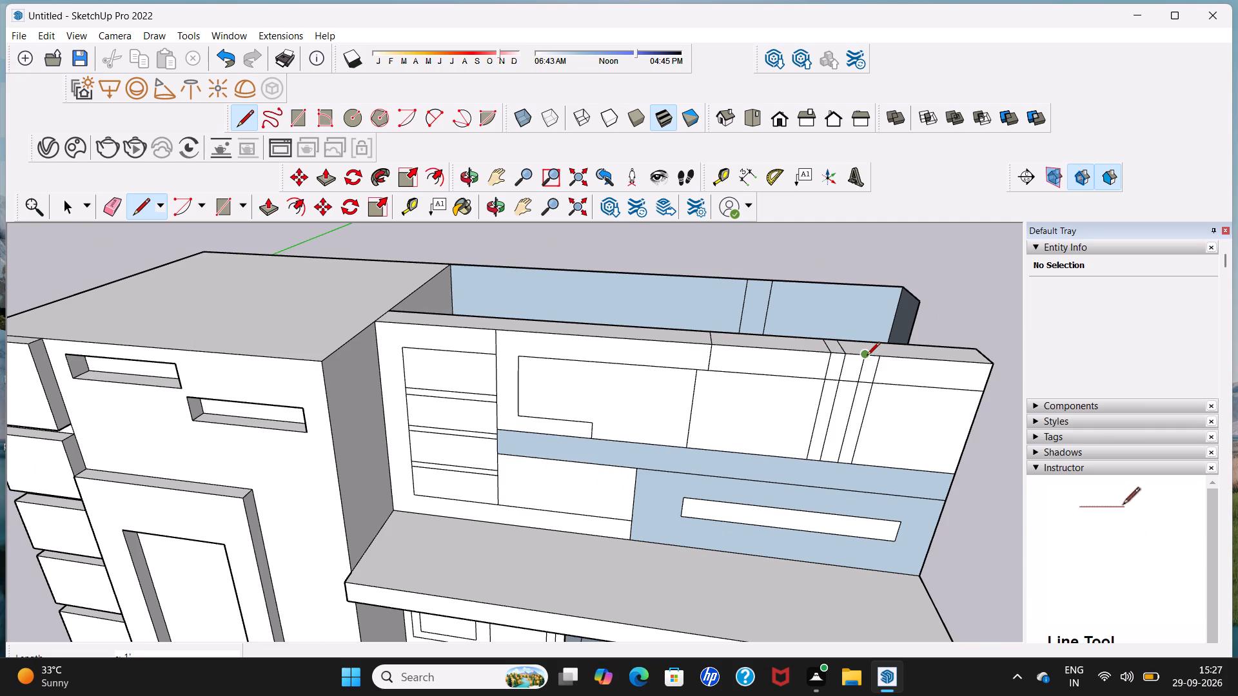
{"action": "left_click", "coordinate": [867, 356]}
{"action": "left_click", "coordinate": [863, 339]}
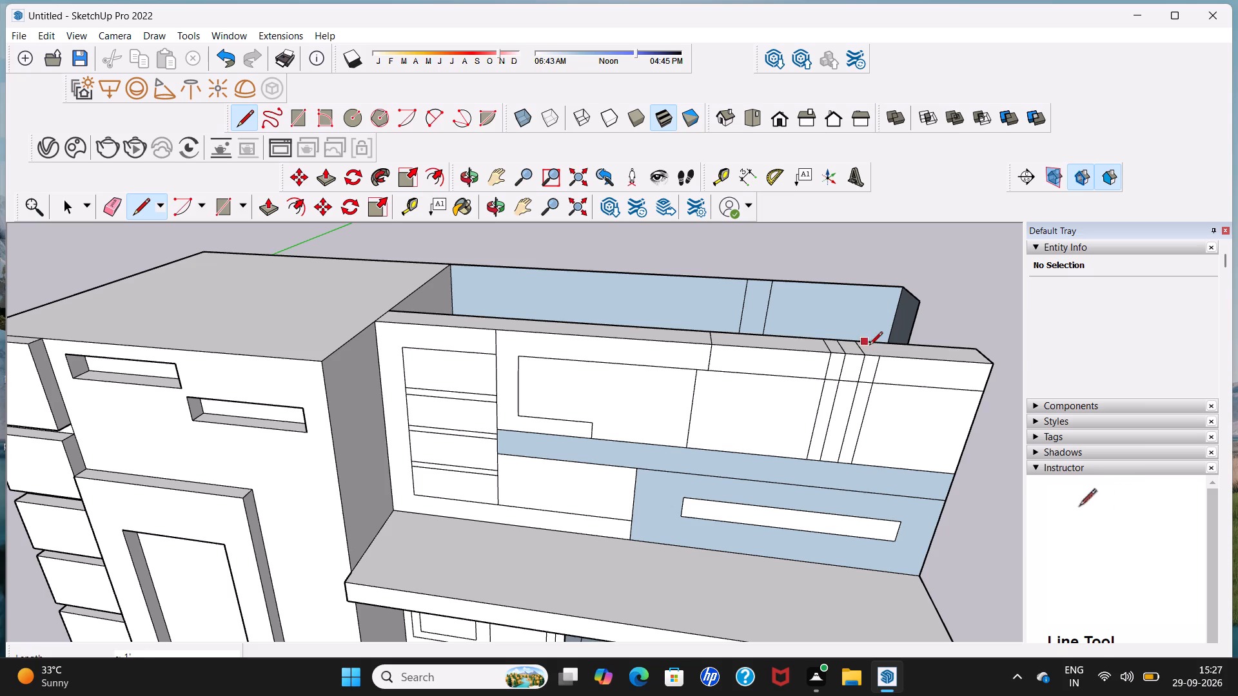
{"action": "left_click", "coordinate": [882, 356]}
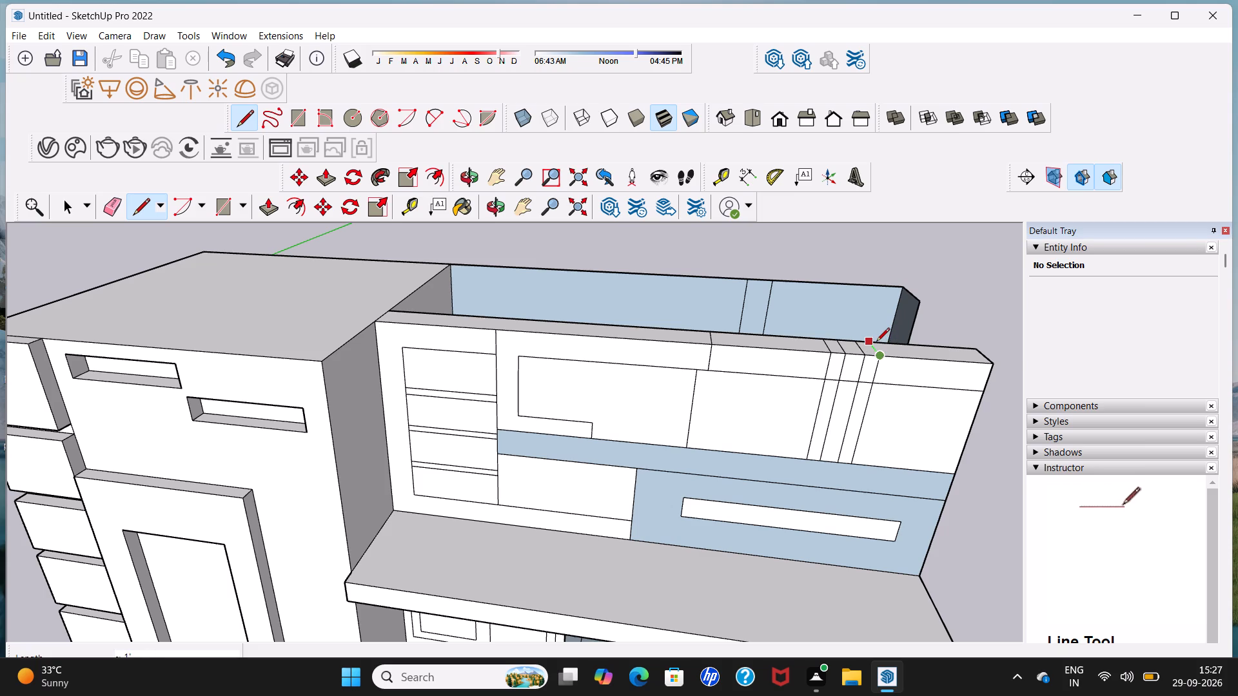
{"action": "left_click", "coordinate": [876, 342]}
Draw three horizontal lines, about 6' 5 5/8" long, below the top strip from the panel's vertical line to the wall's outer edge.
{"action": "middle_click_drag", "start_coordinate": [875, 348], "coordinate": [874, 342]}
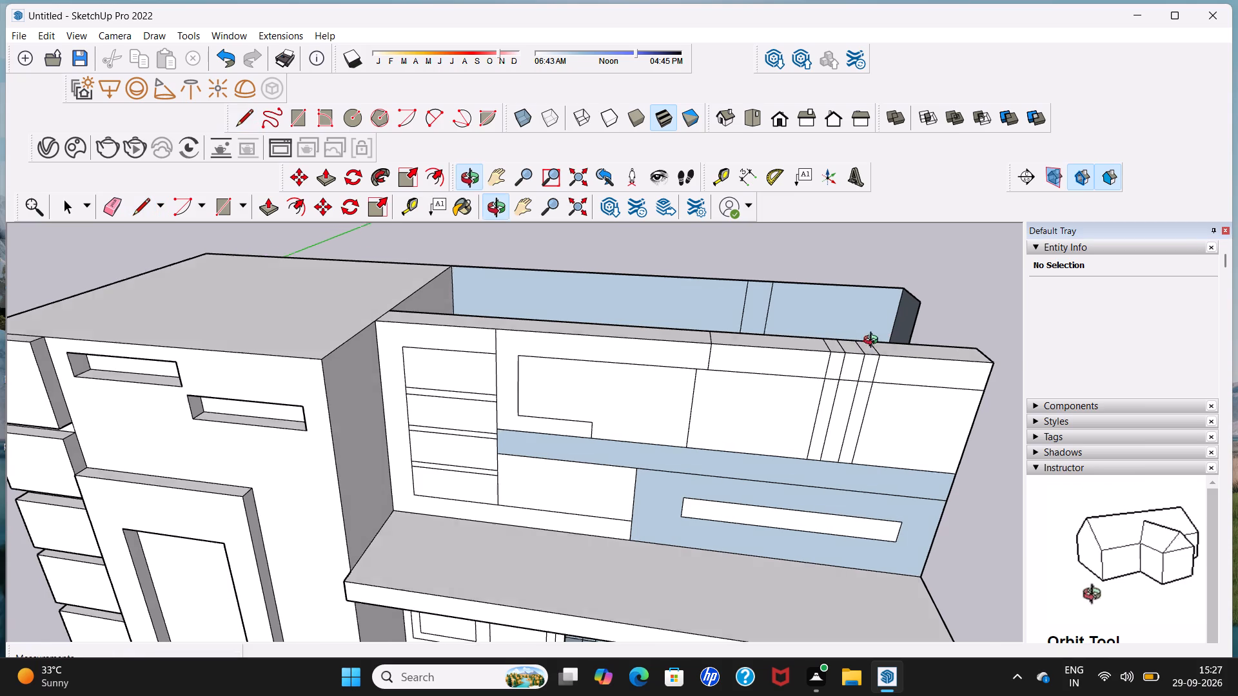
{"action": "middle_click_drag", "start_coordinate": [874, 342], "coordinate": [876, 304]}
{"action": "scroll", "coordinate": [858, 365], "scroll_direction": "up", "scroll_amount": 1}
{"action": "middle_click_drag", "start_coordinate": [857, 360], "coordinate": [860, 324]}
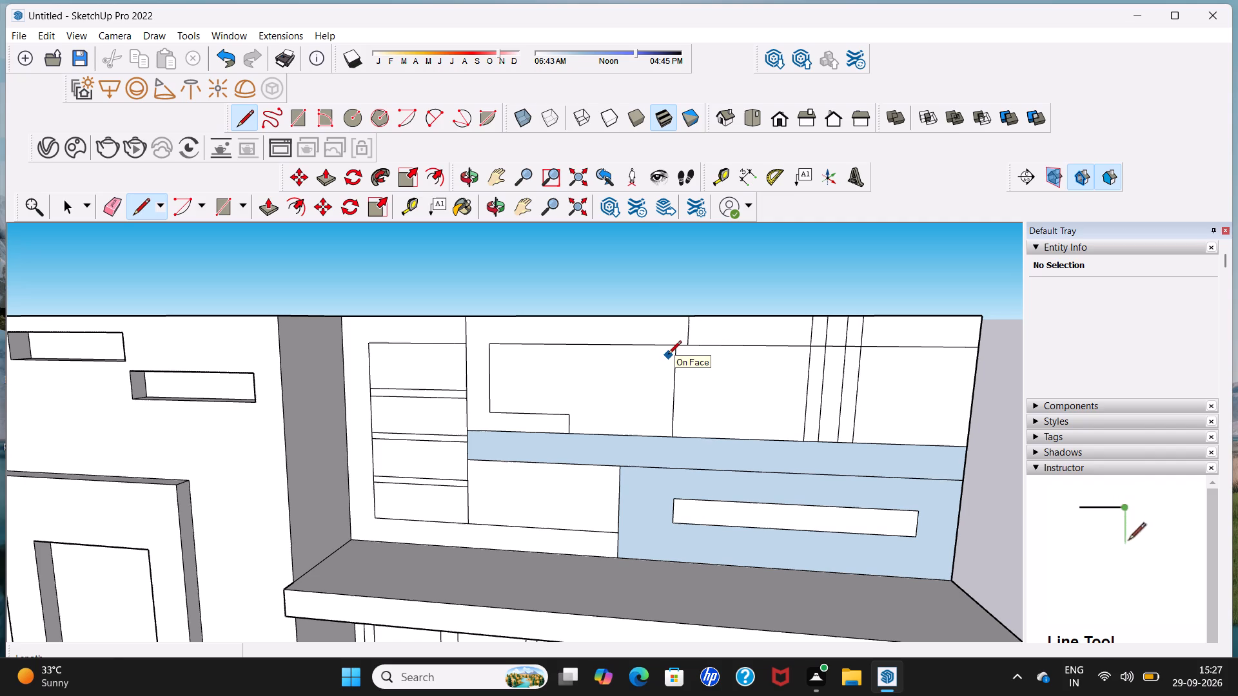
{"action": "left_click", "coordinate": [675, 356]}
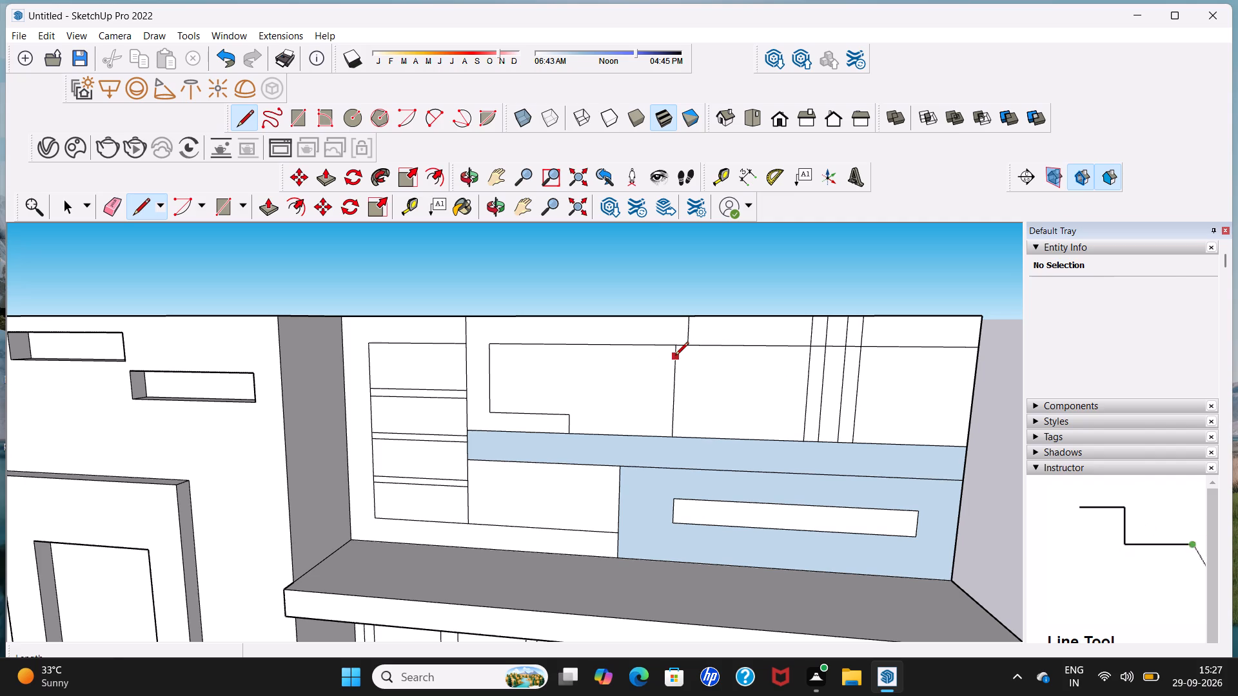
{"action": "left_click", "coordinate": [978, 358]}
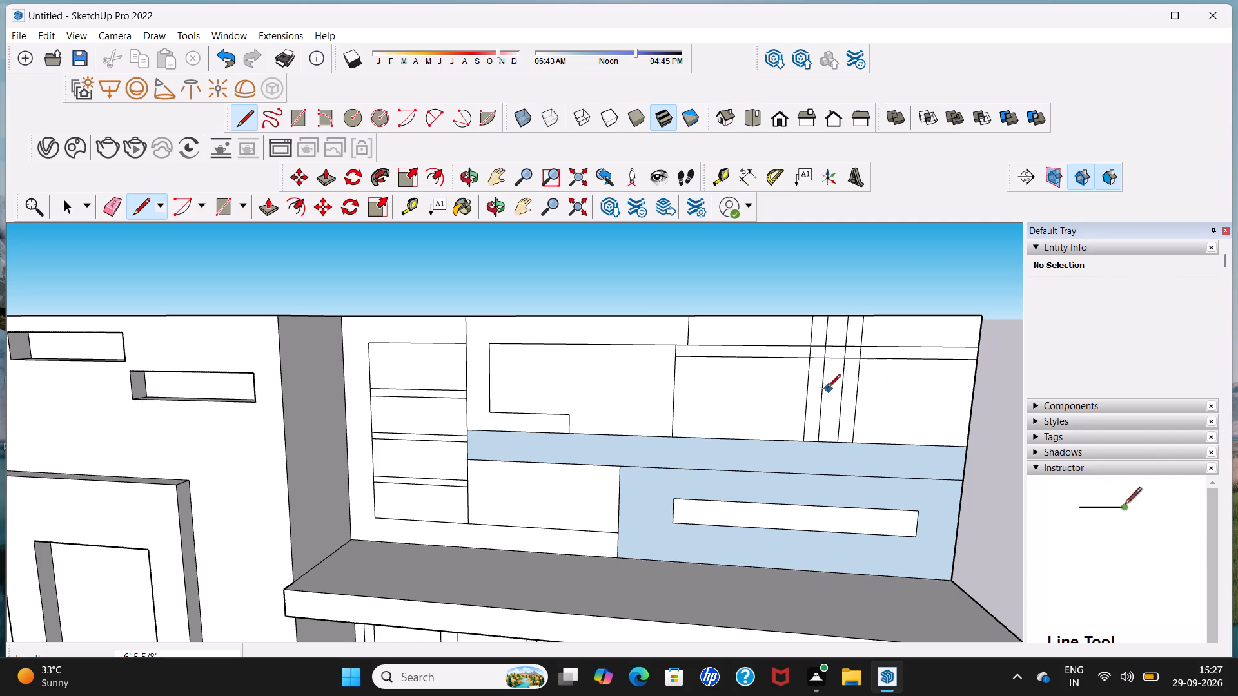
{"action": "left_click", "coordinate": [675, 371]}
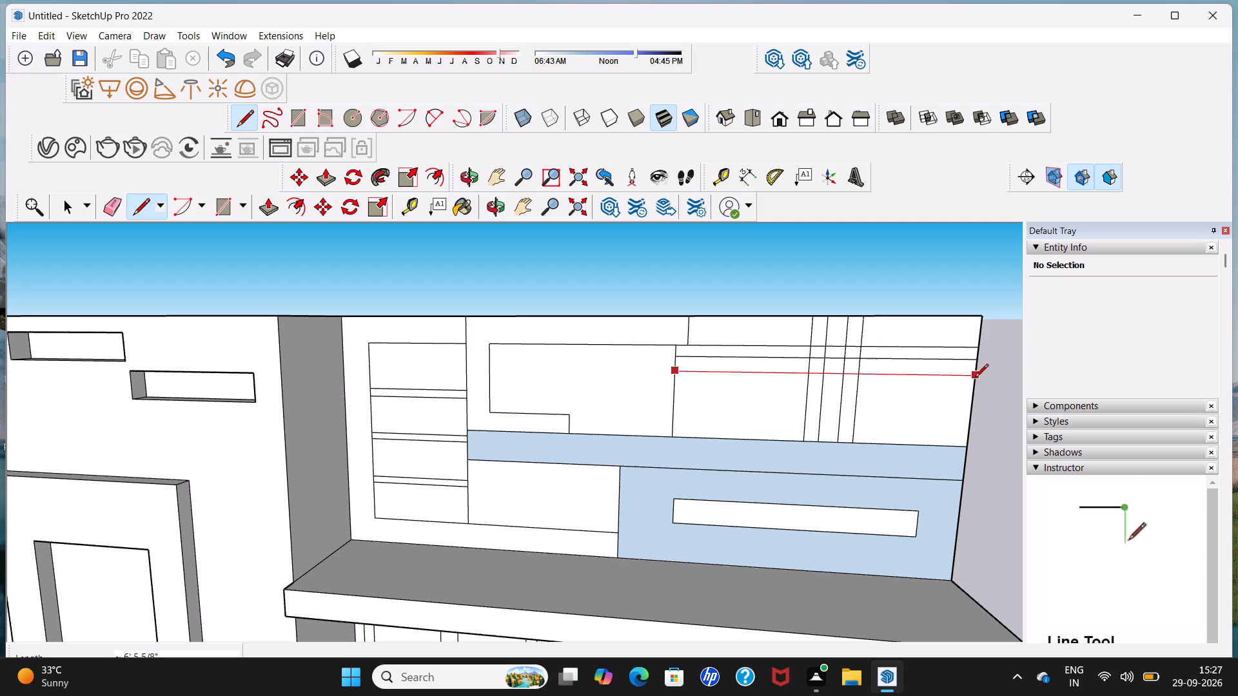
{"action": "left_click", "coordinate": [975, 378]}
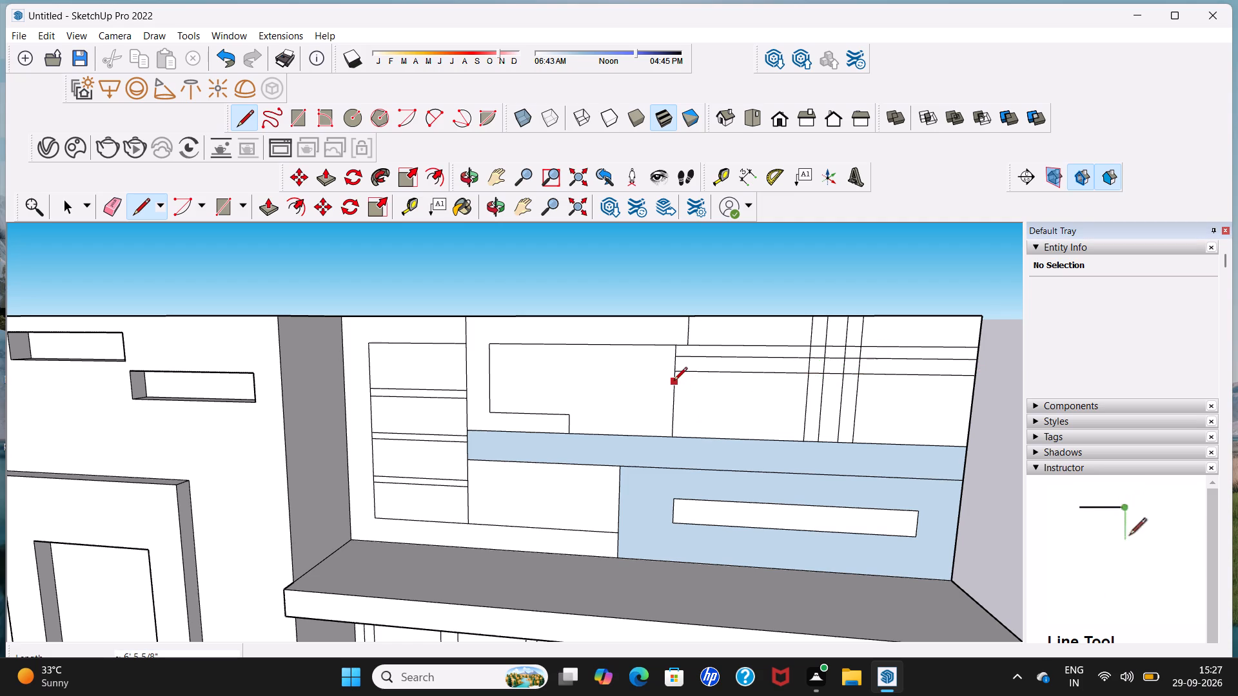
{"action": "left_click", "coordinate": [674, 382]}
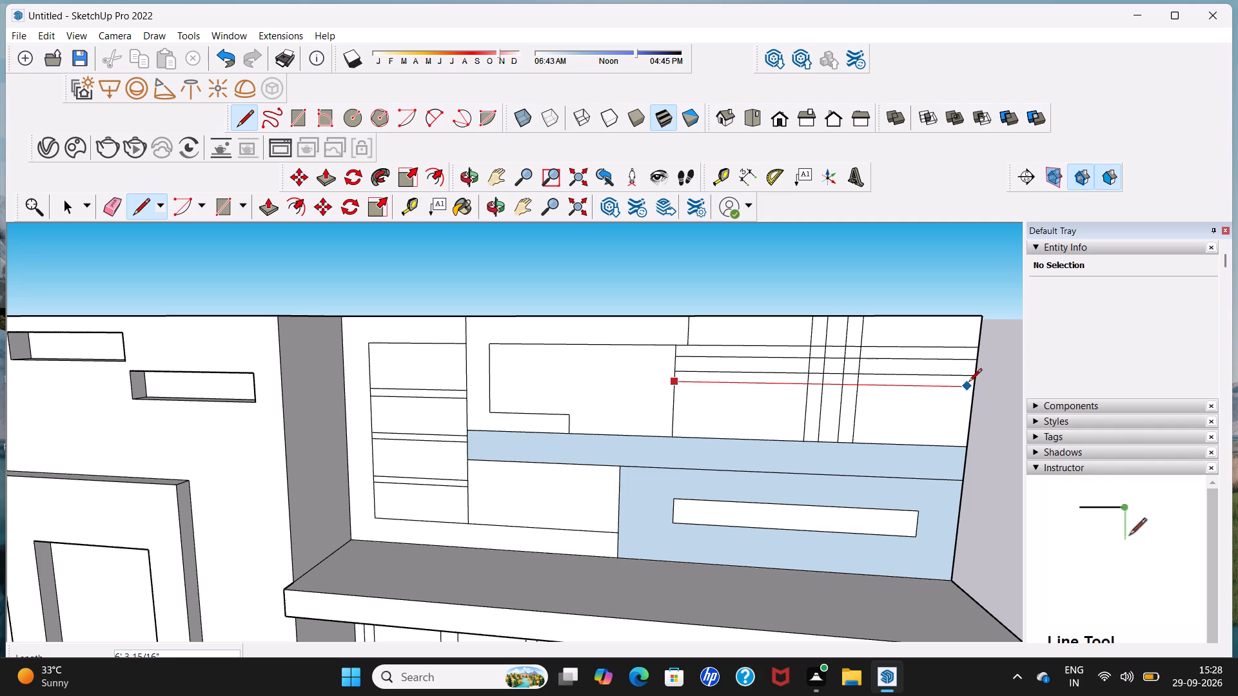
{"action": "left_click", "coordinate": [979, 385]}
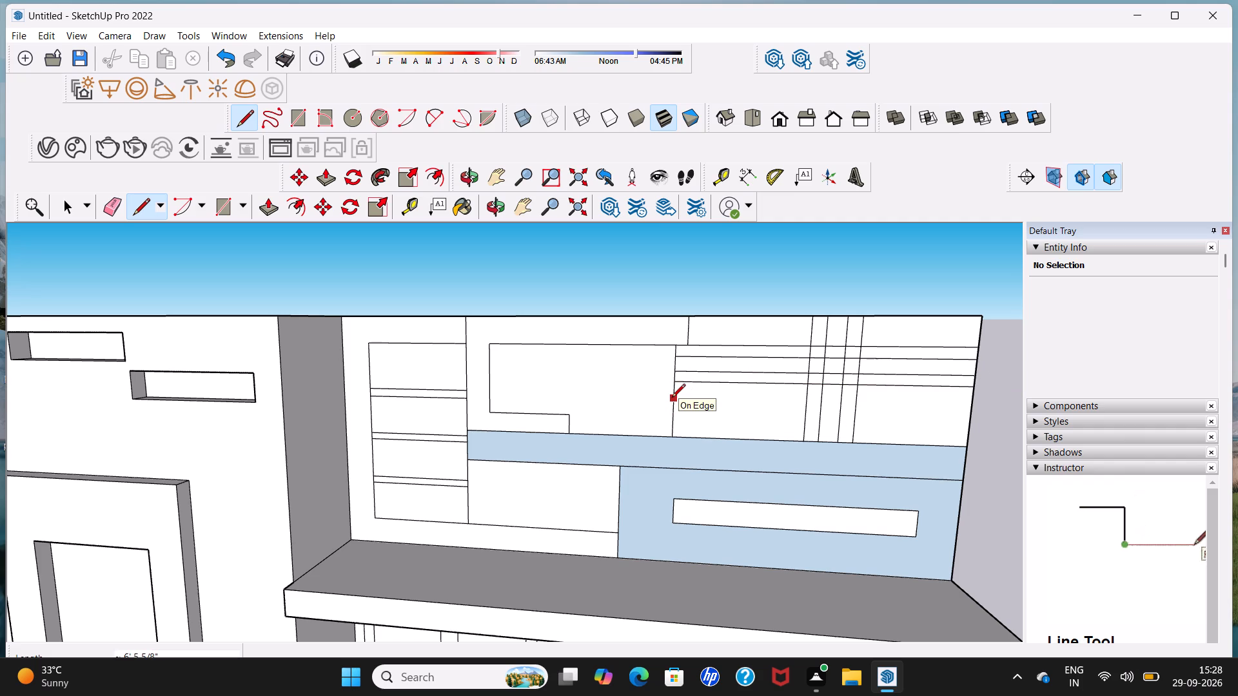
Draw three more horizontal lines, about 6' 5 5/8" long, below the first three, ending with one just above the middle strip.
{"action": "left_click", "coordinate": [672, 398]}
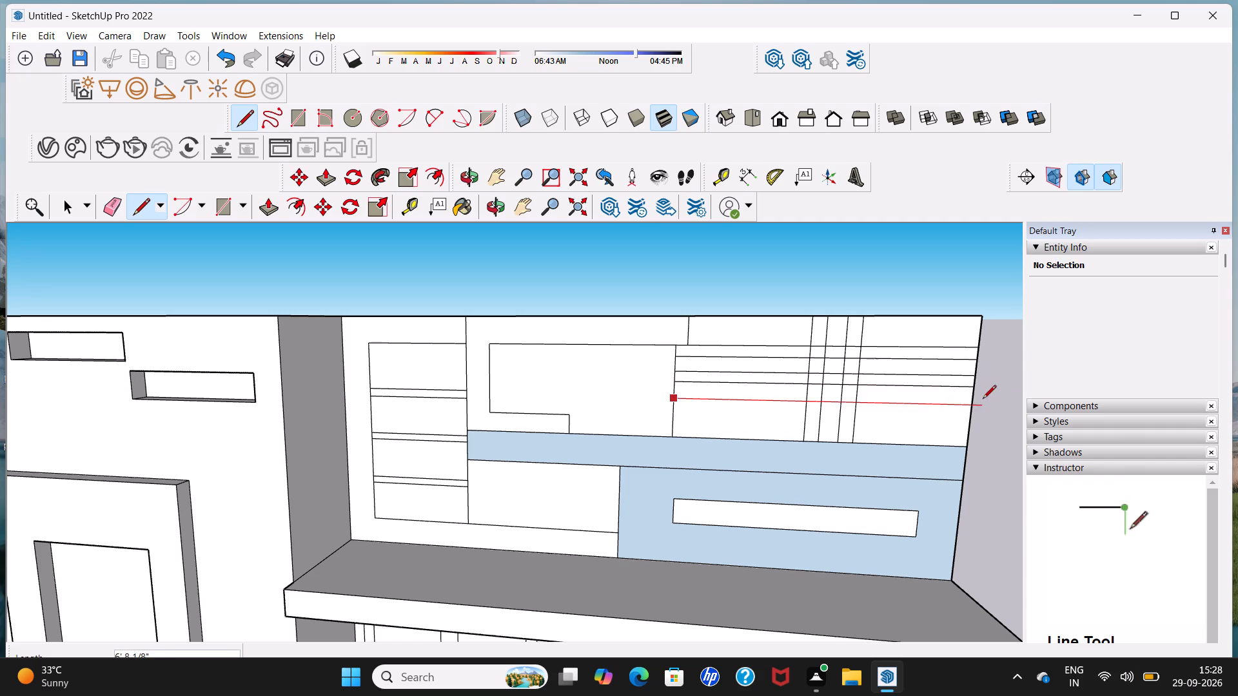
{"action": "left_click", "coordinate": [973, 402]}
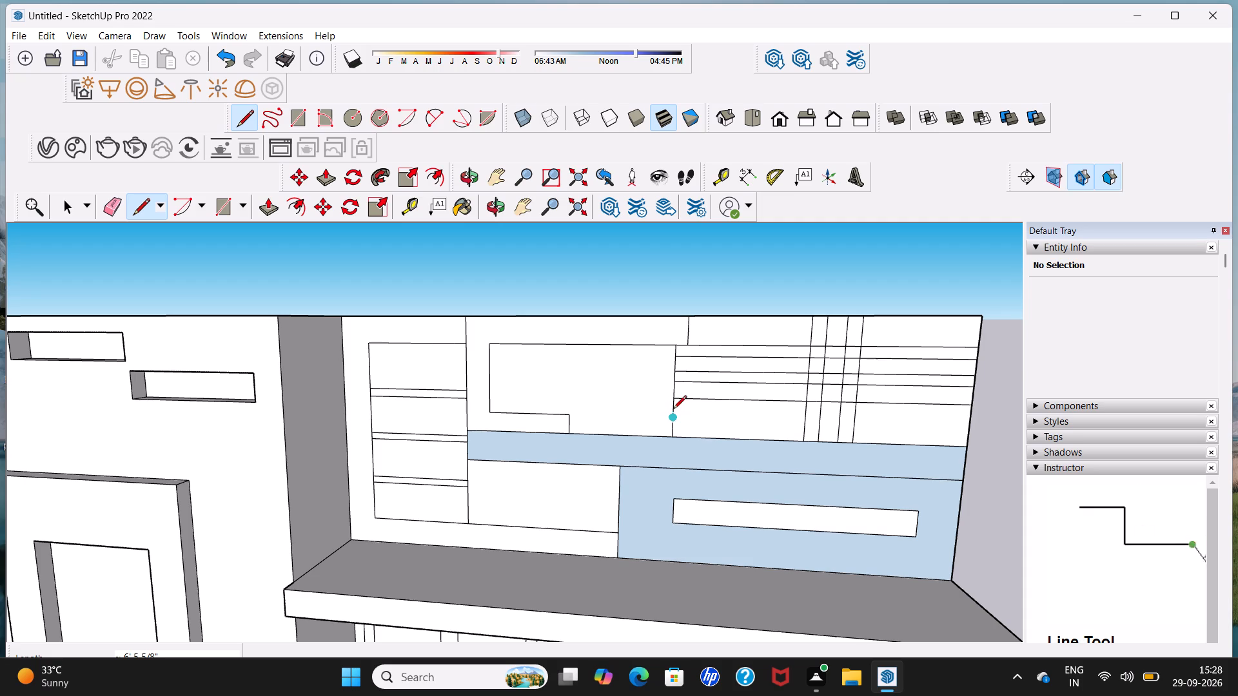
{"action": "left_click", "coordinate": [673, 409]}
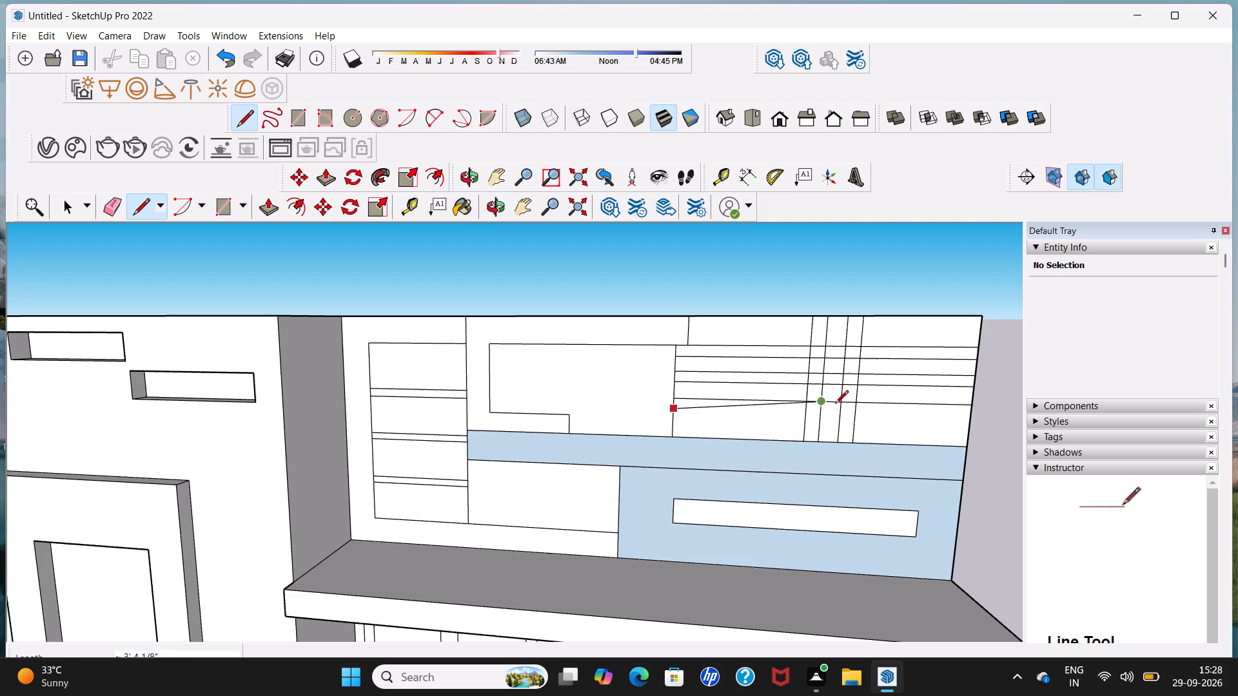
{"action": "left_click", "coordinate": [970, 416]}
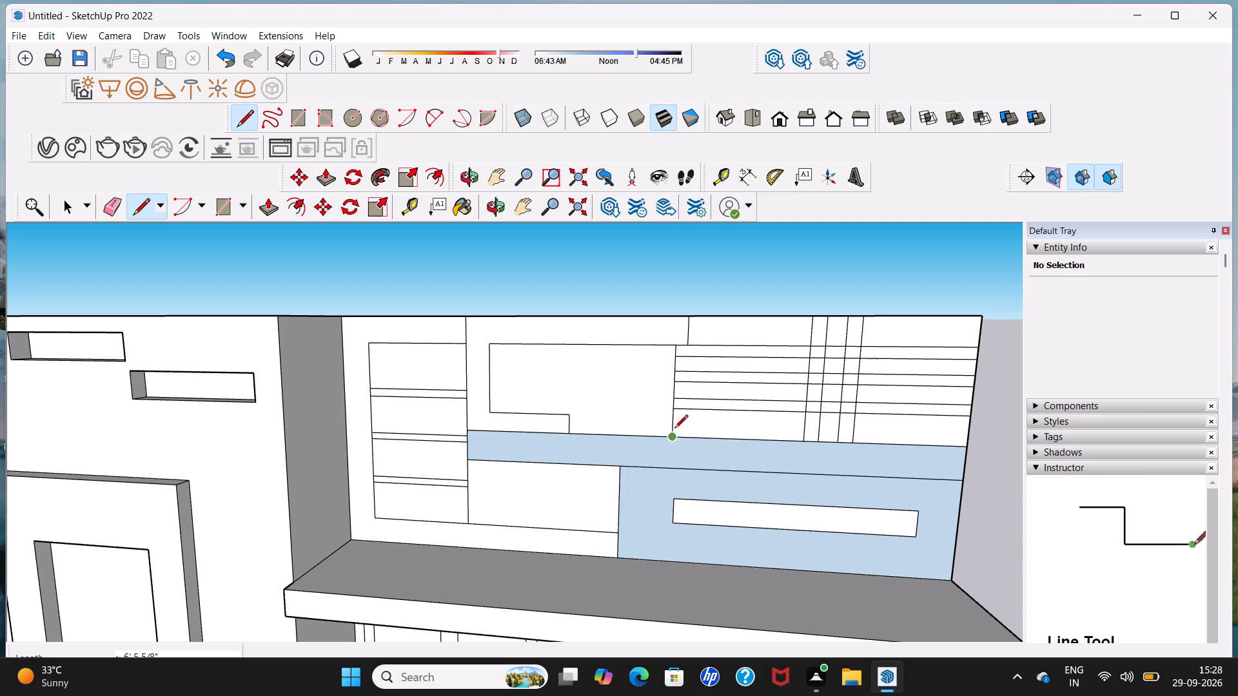
{"action": "scroll", "coordinate": [671, 432], "scroll_direction": "up", "scroll_amount": 4}
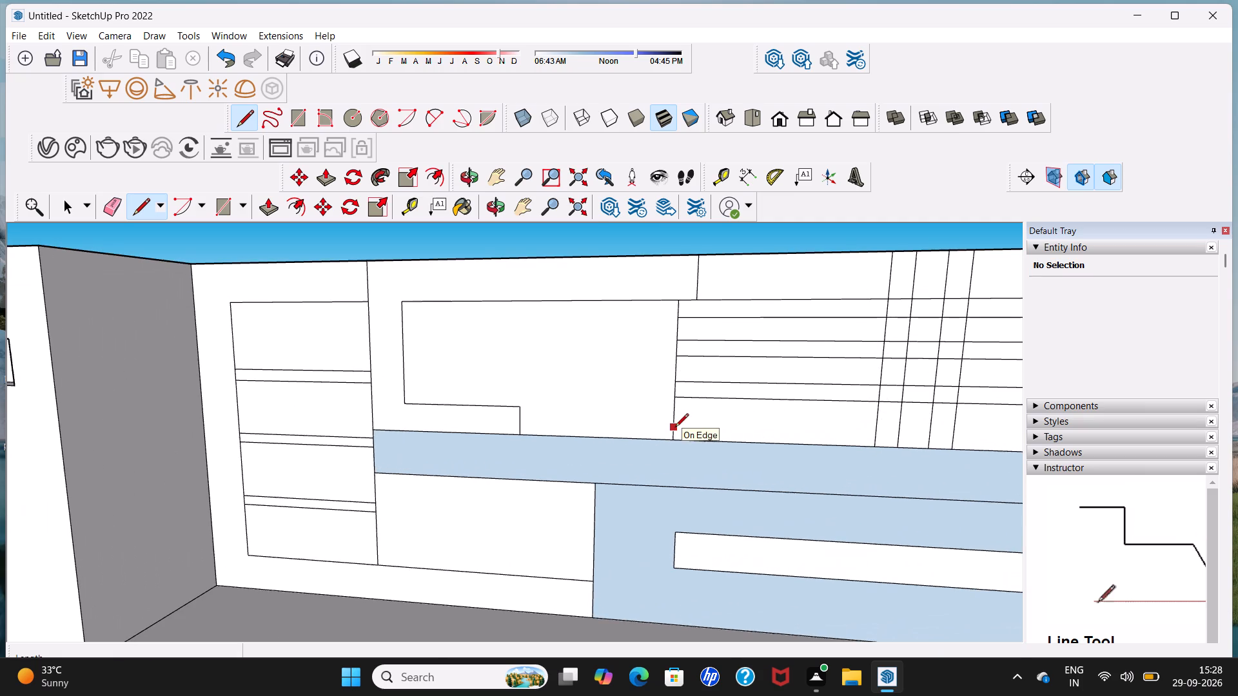
{"action": "left_click", "coordinate": [675, 428]}
{"action": "scroll", "coordinate": [827, 426], "scroll_direction": "down", "scroll_amount": 5}
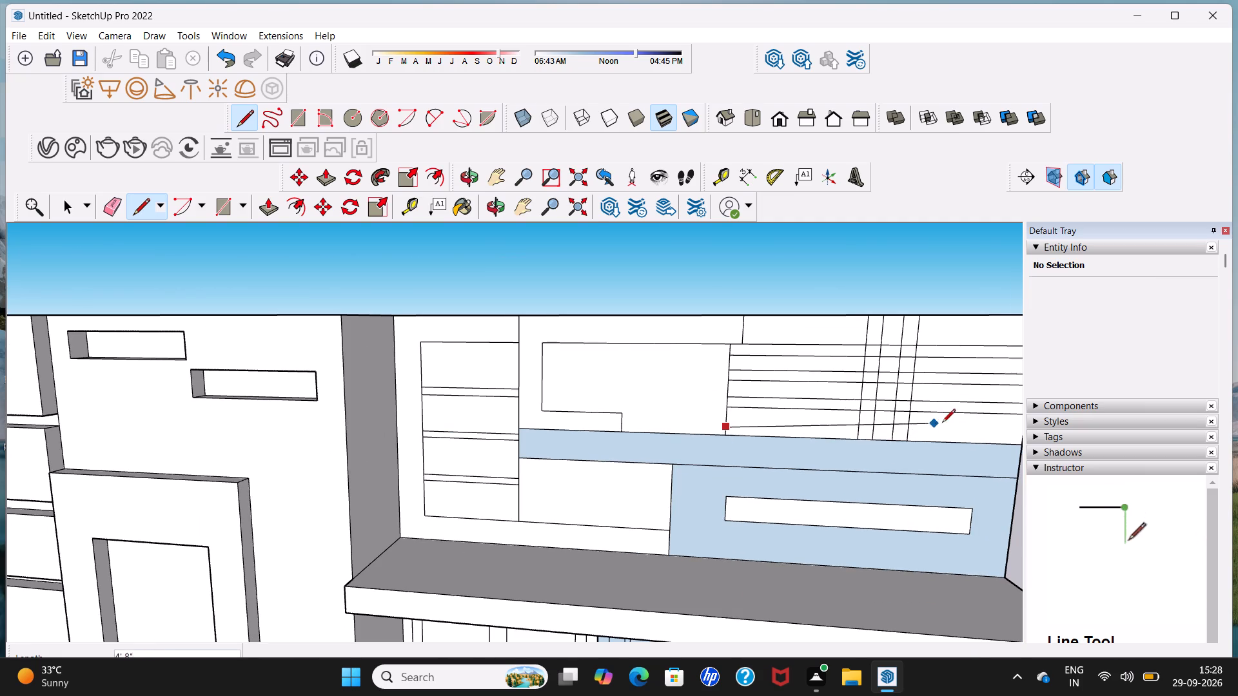
{"action": "scroll", "coordinate": [954, 425], "scroll_direction": "down", "scroll_amount": 4}
{"action": "left_click", "coordinate": [1001, 430]}
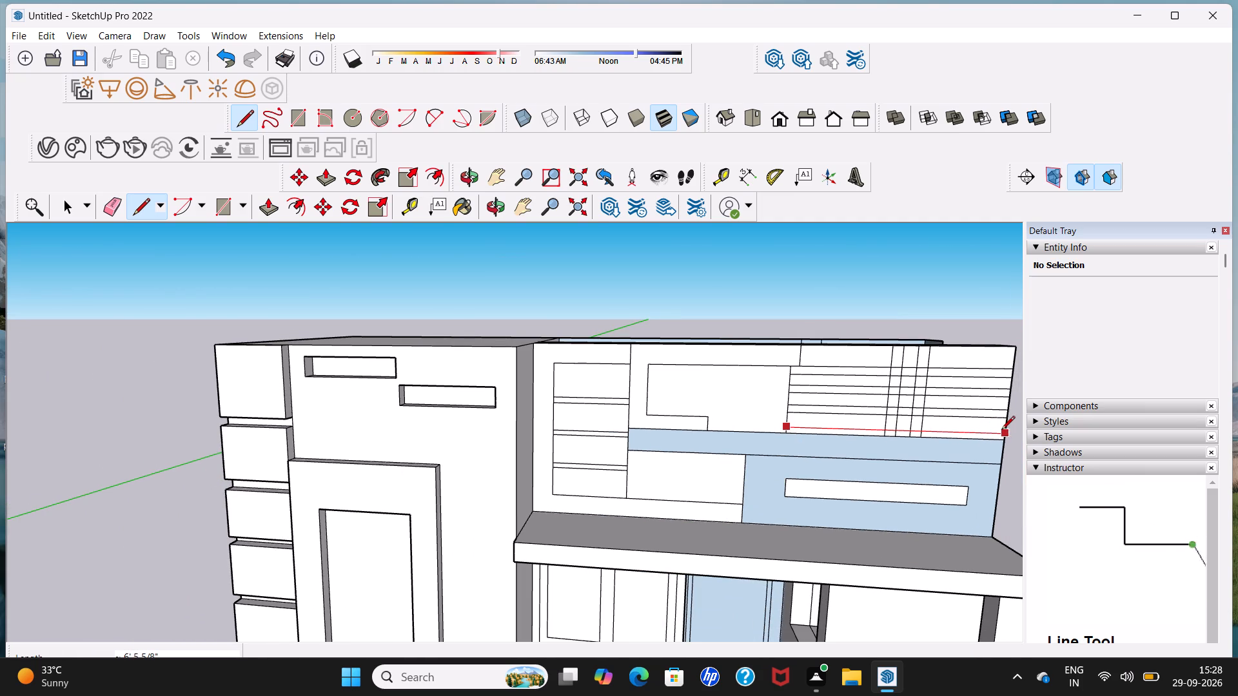
Delete the top strip's front and top faces between the short vertical line and the first groove, plus their two leftover upper edges.
{"action": "key", "text": "space"}
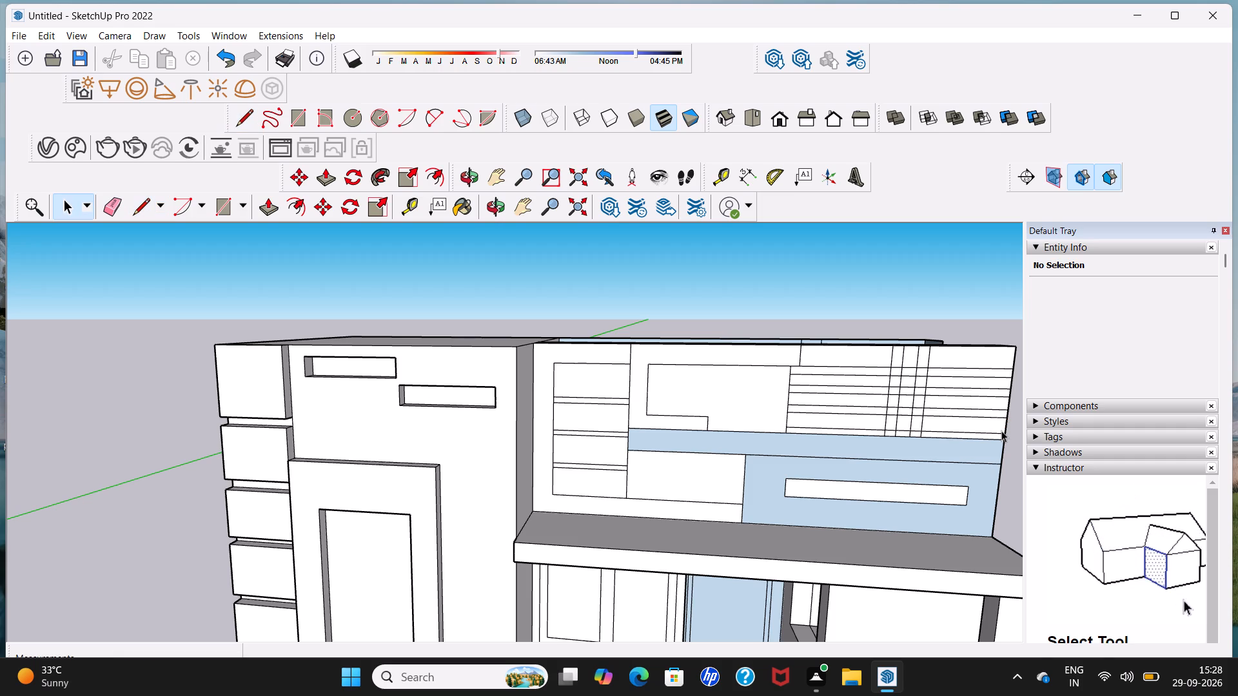
{"action": "left_click", "coordinate": [869, 359]}
{"action": "key", "text": "Delete"}
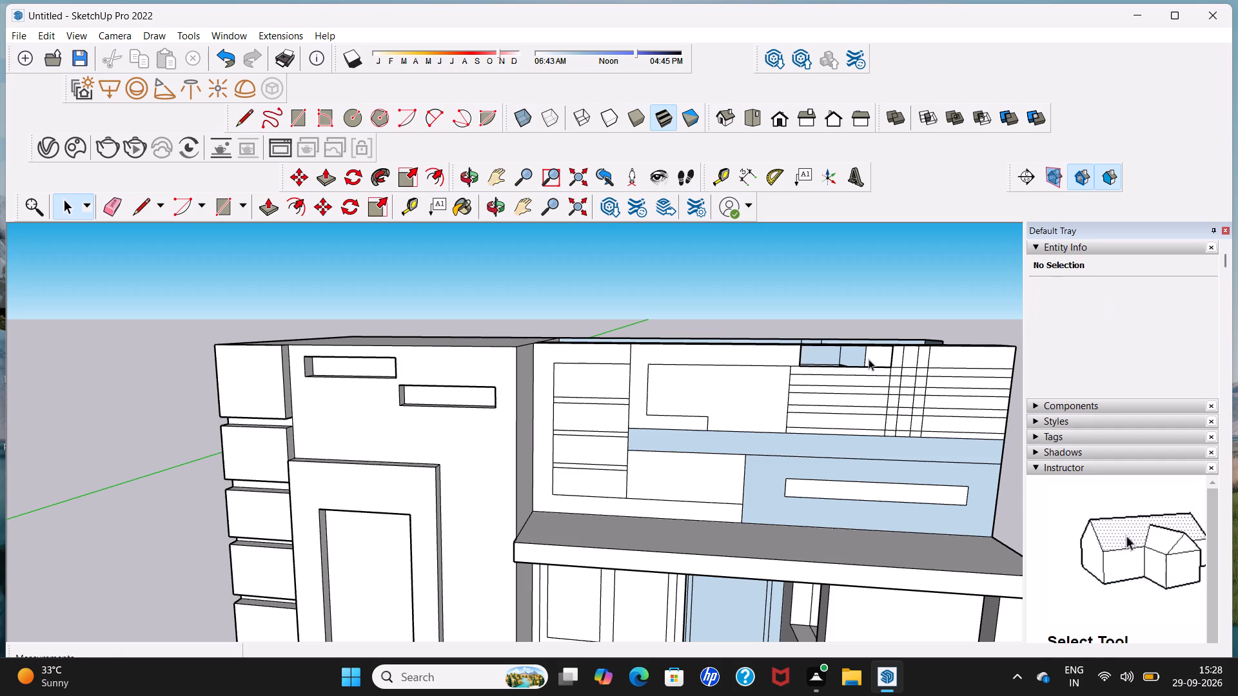
{"action": "middle_click_drag", "start_coordinate": [869, 359], "coordinate": [882, 478]}
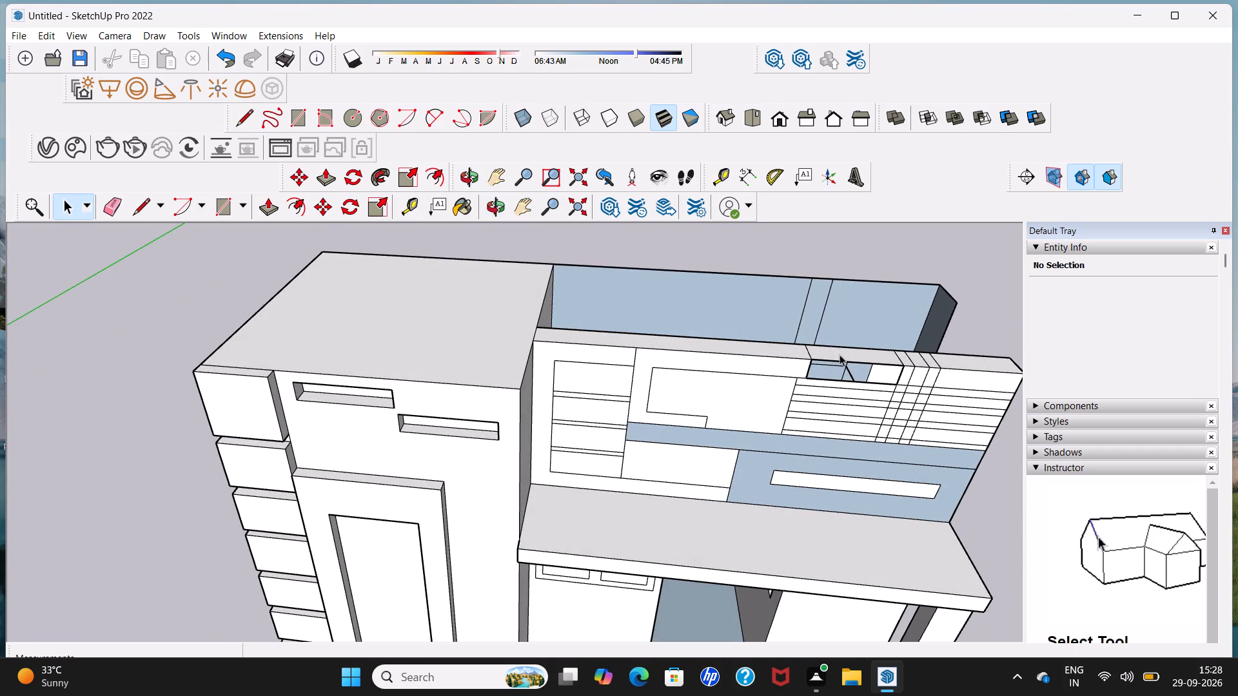
{"action": "left_click", "coordinate": [840, 354]}
{"action": "key", "text": "Delete"}
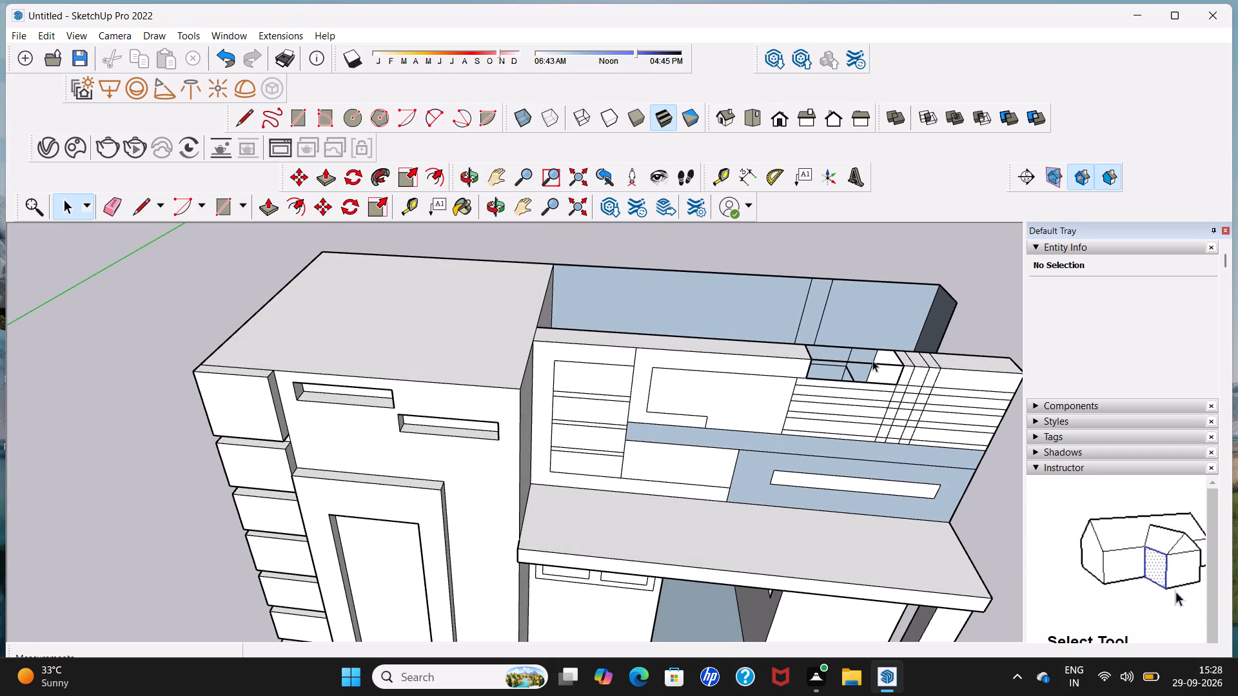
{"action": "left_click", "coordinate": [873, 363]}
{"action": "key", "text": "Delete"}
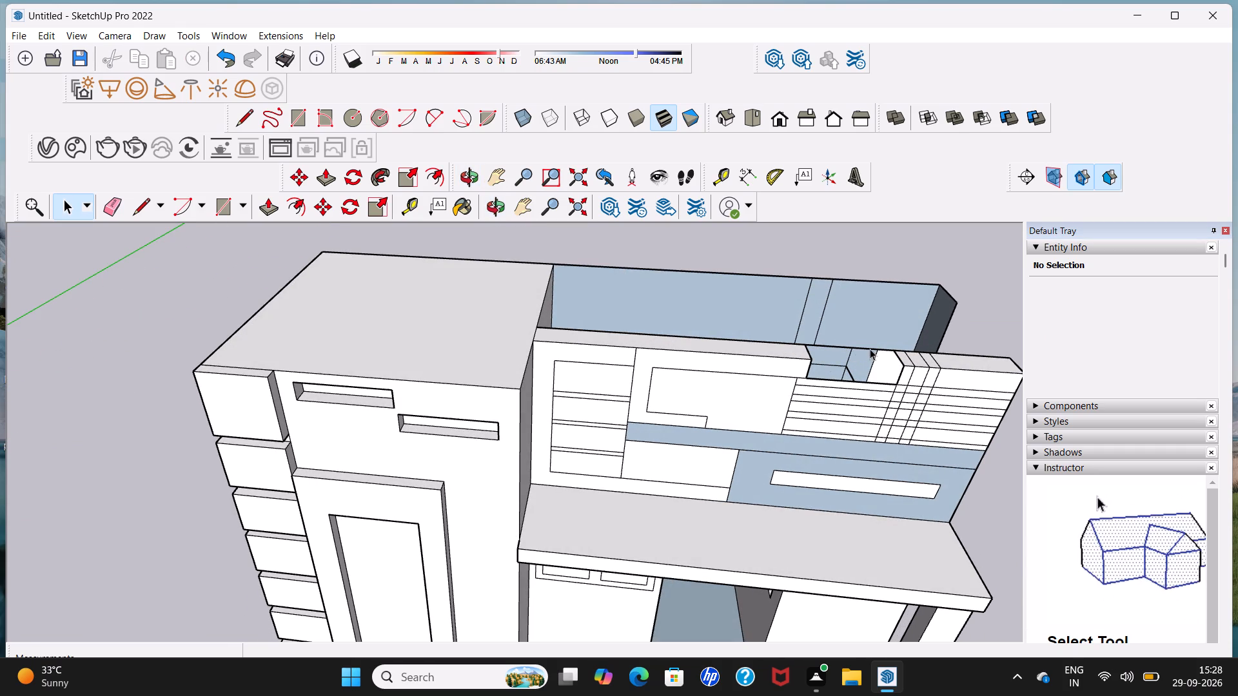
{"action": "left_click", "coordinate": [870, 349]}
{"action": "key", "text": "Delete"}
Delete the top strip's front faces between the two groove pairs and between the last groove and the wall's outer end.
{"action": "middle_click_drag", "start_coordinate": [870, 360], "coordinate": [729, 372]}
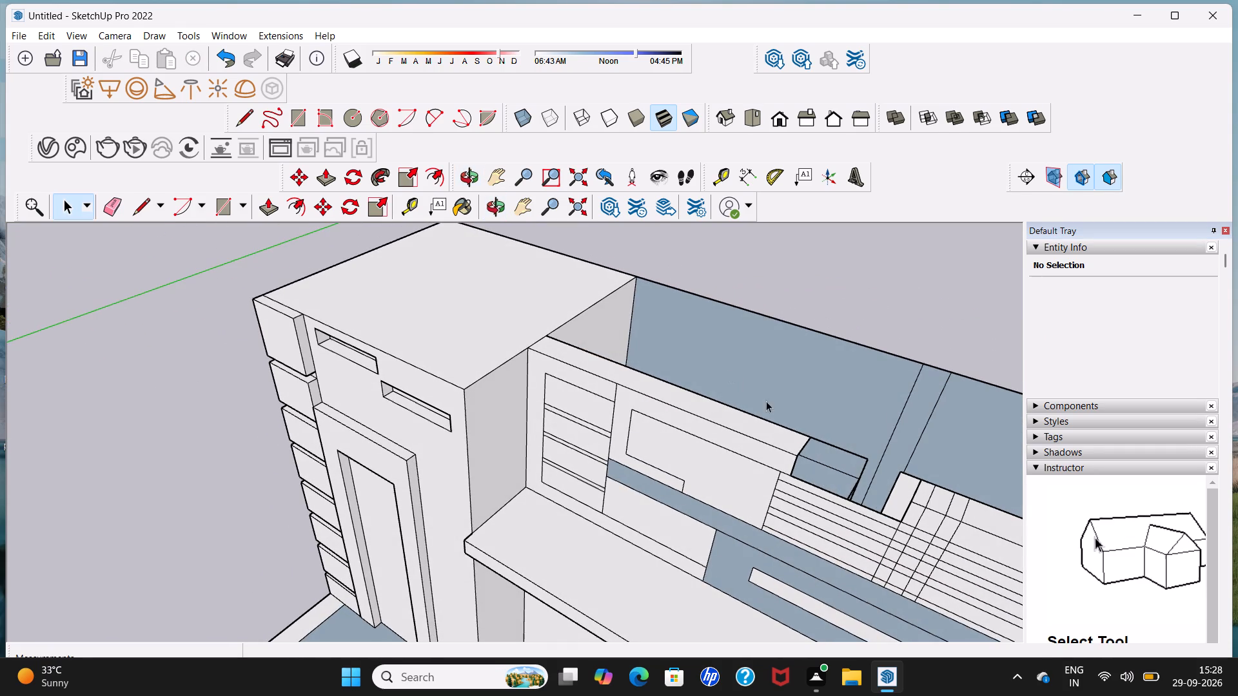
{"action": "middle_click_drag", "start_coordinate": [872, 464], "coordinate": [725, 425]}
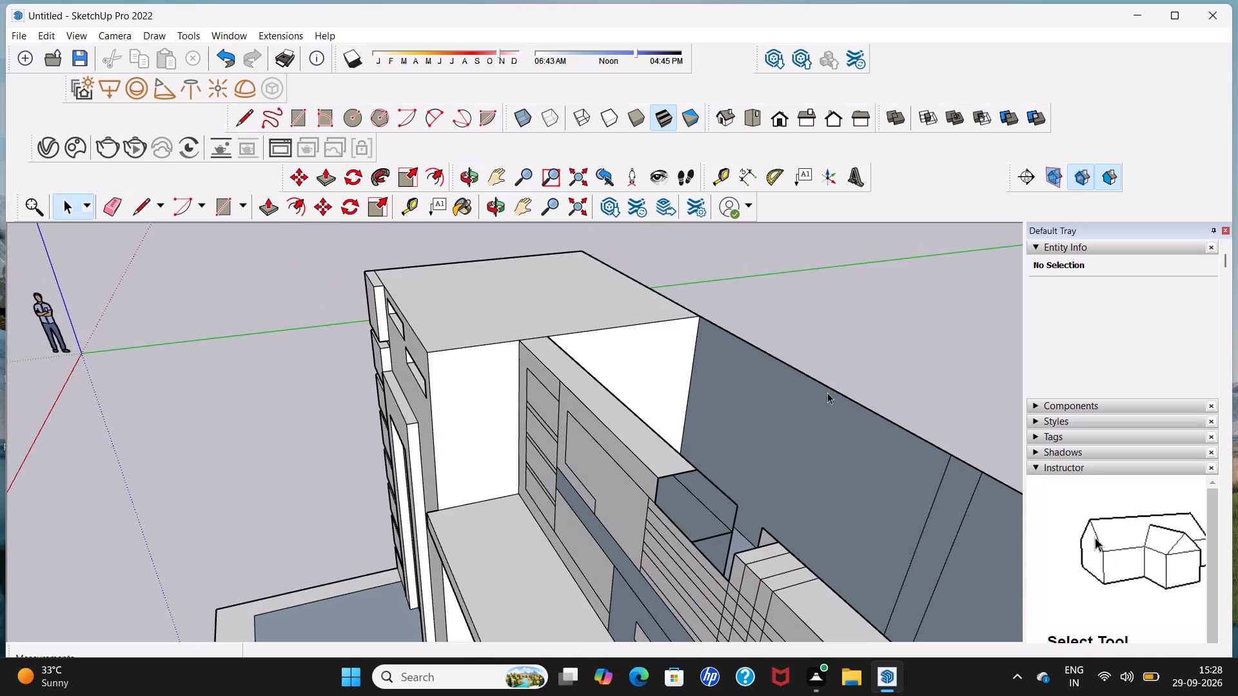
{"action": "middle_click_drag", "start_coordinate": [611, 527], "coordinate": [760, 427]}
{"action": "scroll", "coordinate": [765, 408], "scroll_direction": "down", "scroll_amount": 6}
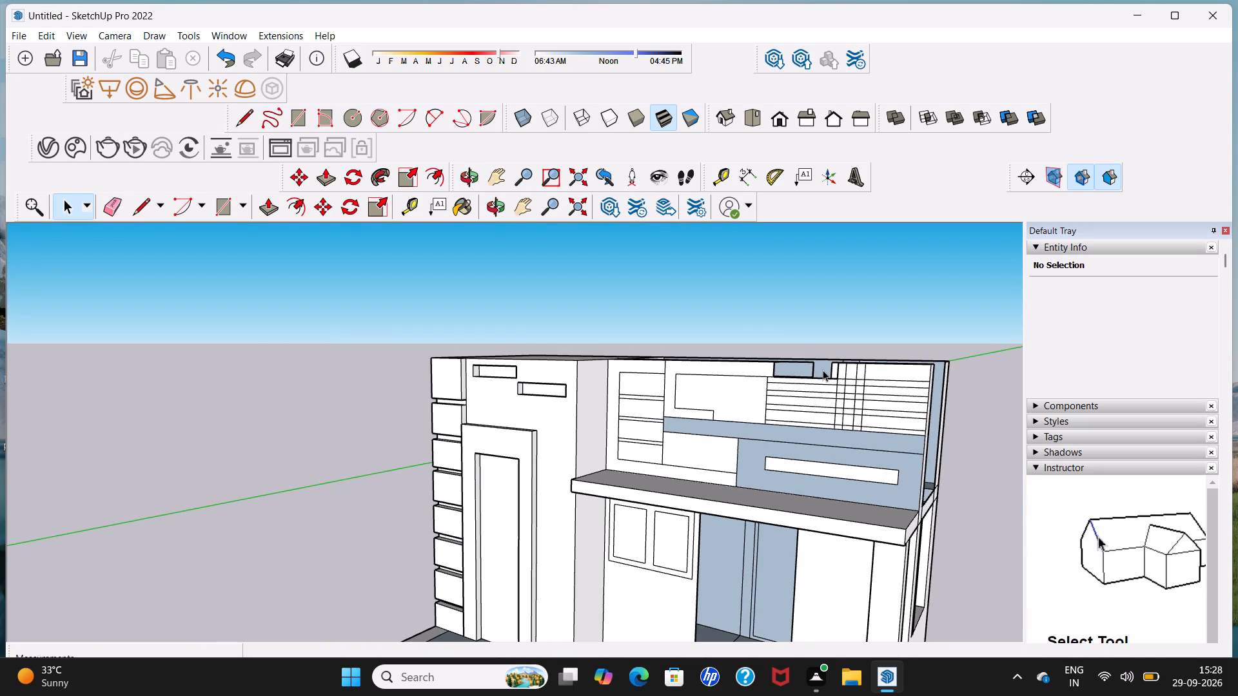
{"action": "left_click", "coordinate": [850, 367]}
{"action": "key", "text": "Delete"}
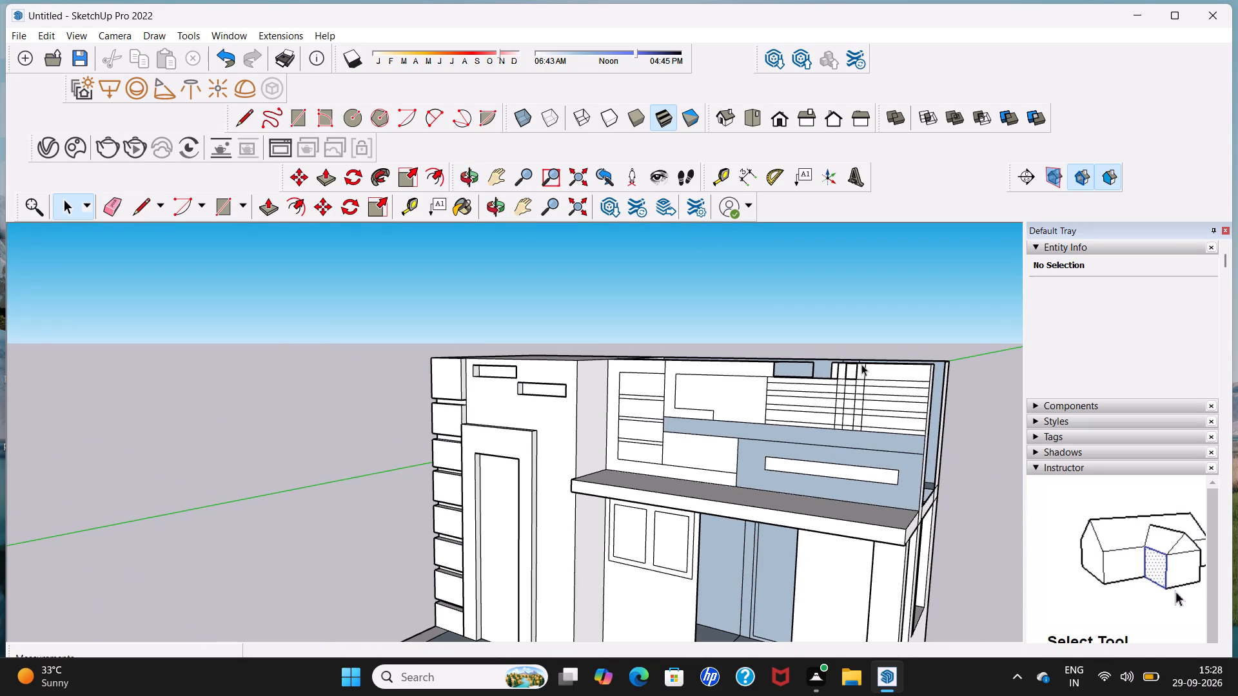
{"action": "left_click", "coordinate": [891, 369]}
{"action": "key", "text": "Delete"}
Draw a line across the wall's end face, starting from the lower outer corner of the top strip.
{"action": "middle_click_drag", "start_coordinate": [869, 377], "coordinate": [948, 408]}
{"action": "scroll", "coordinate": [885, 389], "scroll_direction": "up", "scroll_amount": 3}
{"action": "middle_click_drag", "start_coordinate": [838, 370], "coordinate": [943, 412]}
{"action": "middle_click_drag", "start_coordinate": [776, 374], "coordinate": [279, 454]}
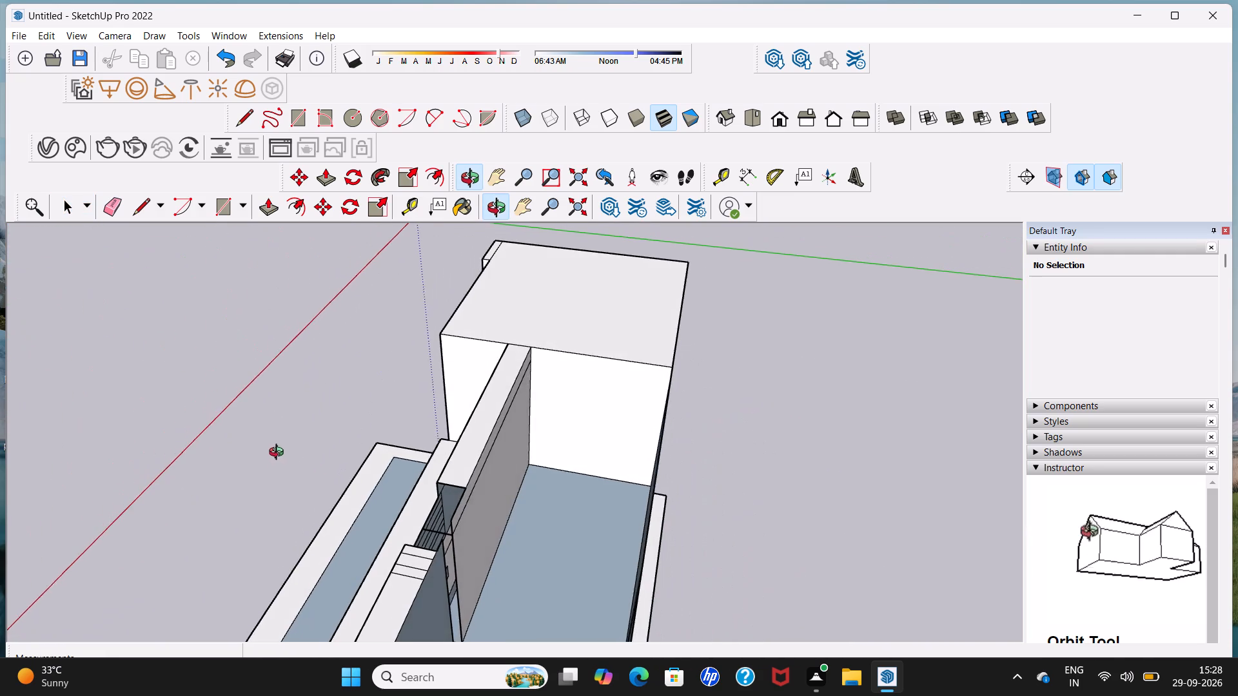
{"action": "middle_click_drag", "start_coordinate": [279, 454], "coordinate": [279, 454]}
{"action": "scroll", "coordinate": [278, 454], "scroll_direction": "down", "scroll_amount": 6}
{"action": "middle_click_drag", "start_coordinate": [317, 599], "coordinate": [524, 508]}
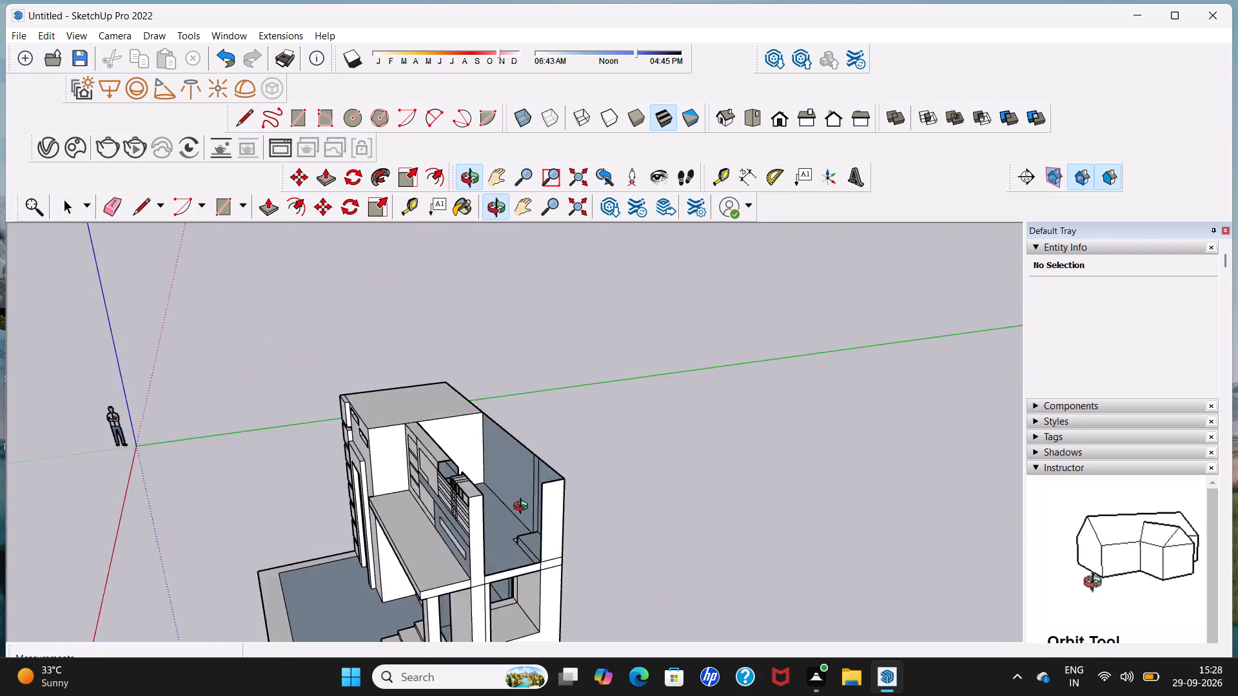
{"action": "middle_click_drag", "start_coordinate": [524, 508], "coordinate": [558, 498]}
{"action": "scroll", "coordinate": [558, 498], "scroll_direction": "up", "scroll_amount": 4}
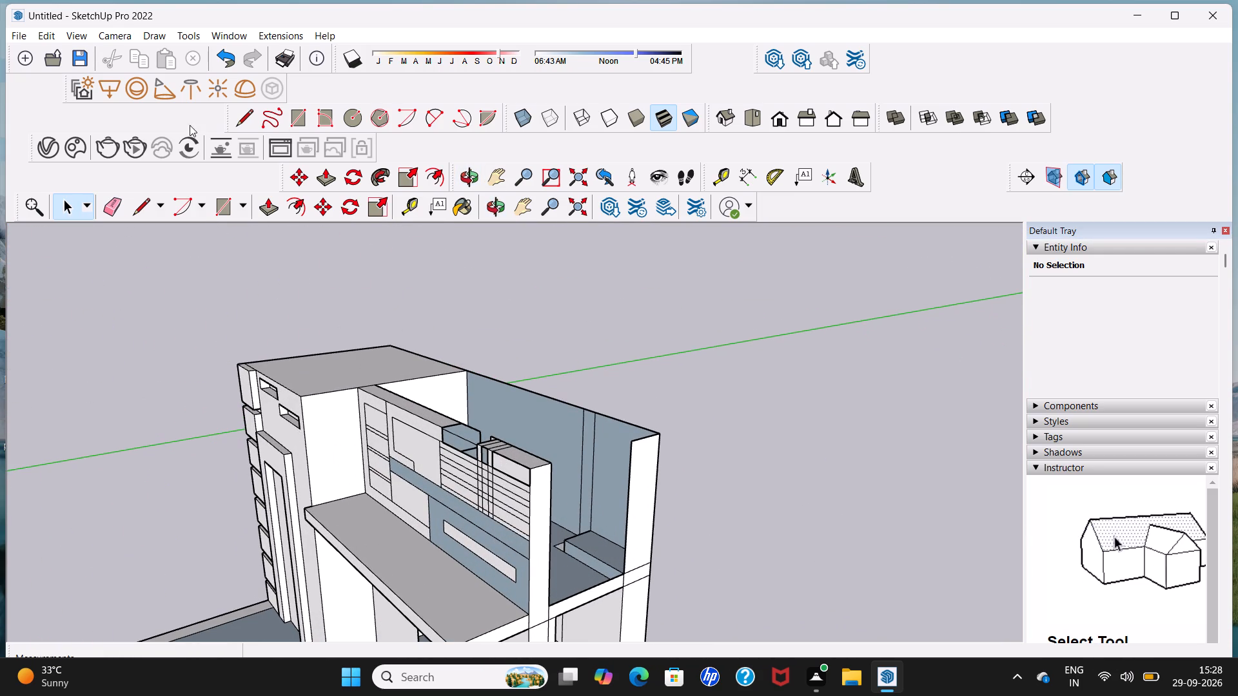
{"action": "left_click", "coordinate": [240, 119]}
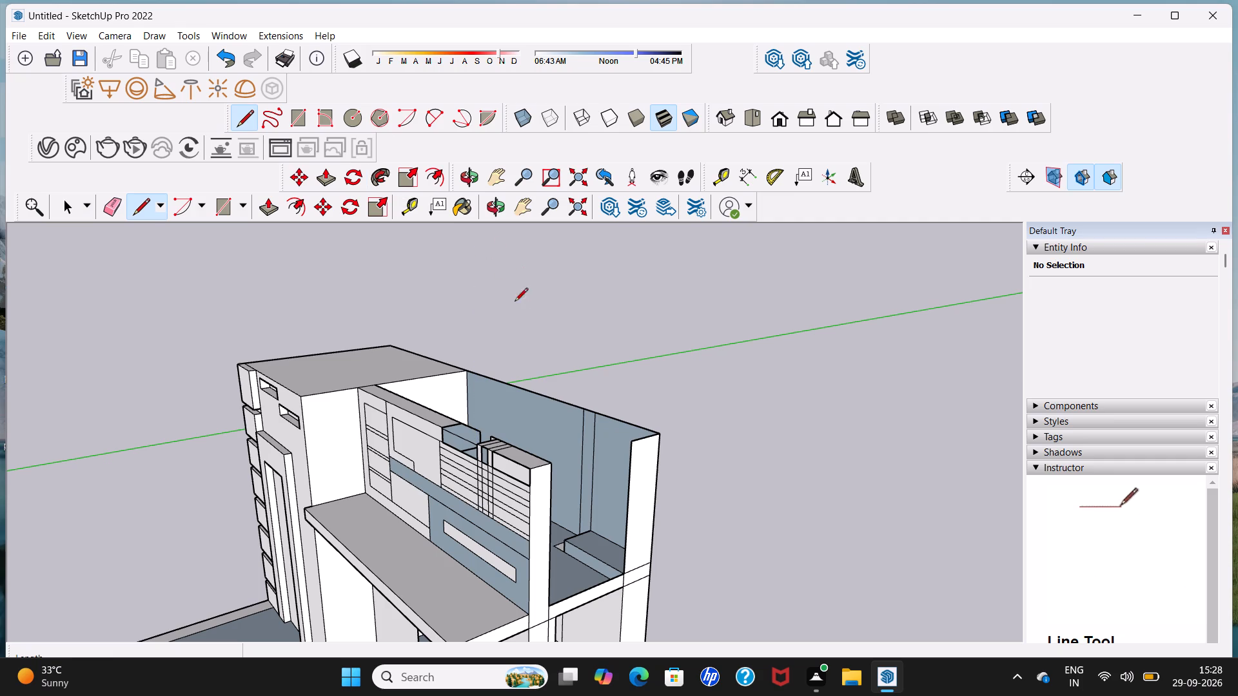
{"action": "left_click", "coordinate": [531, 487]}
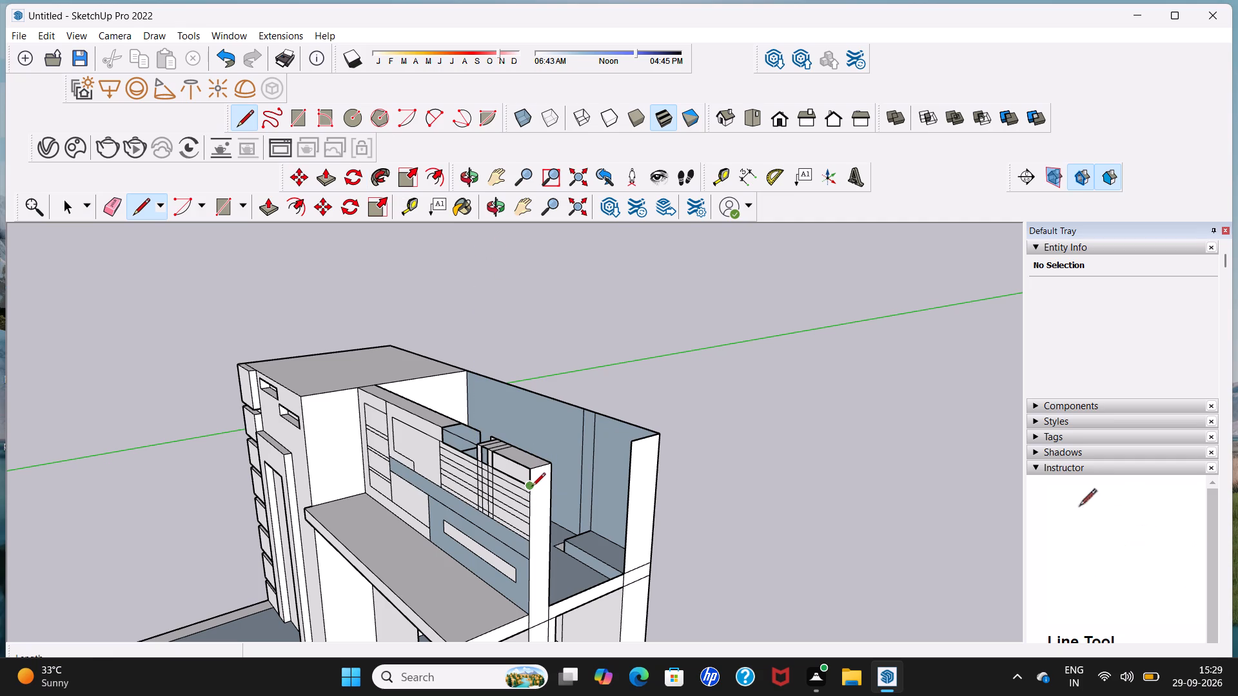
{"action": "left_click", "coordinate": [553, 481]}
{"action": "middle_click_drag", "start_coordinate": [553, 481], "coordinate": [326, 538]}
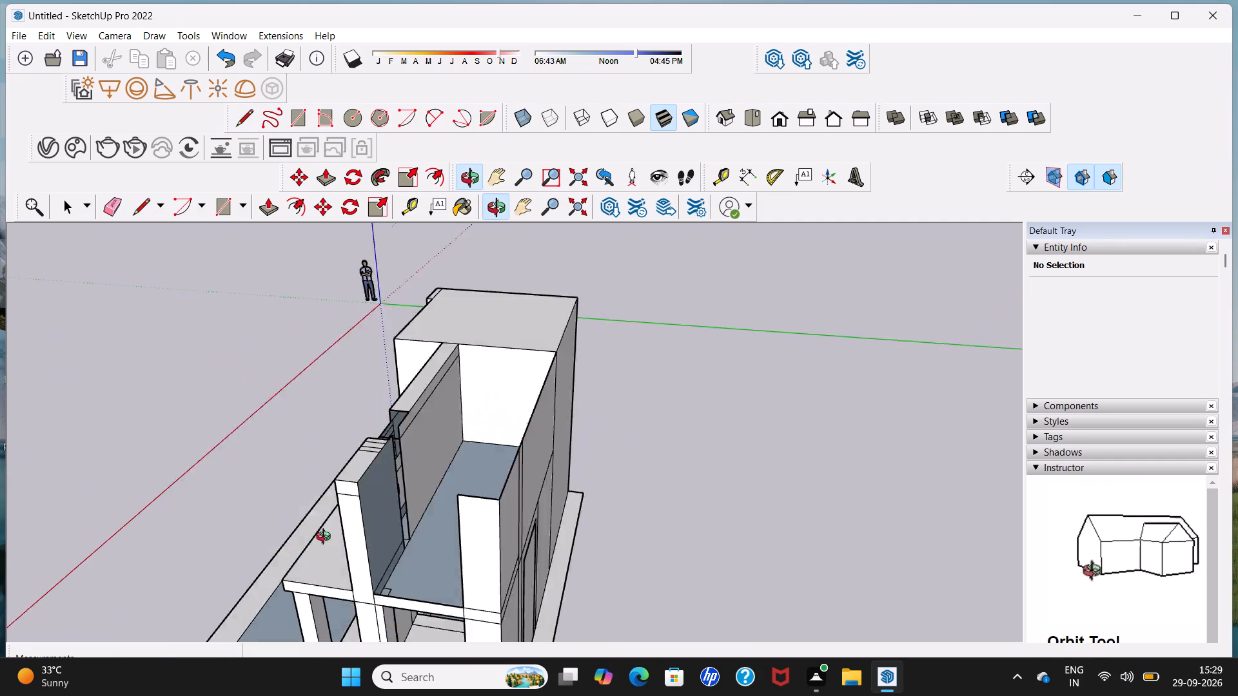
Draw a line along the wall's inner face at the top strip's lower edge, from beside the grooves to the outer end.
{"action": "middle_click_drag", "start_coordinate": [326, 538], "coordinate": [266, 546]}
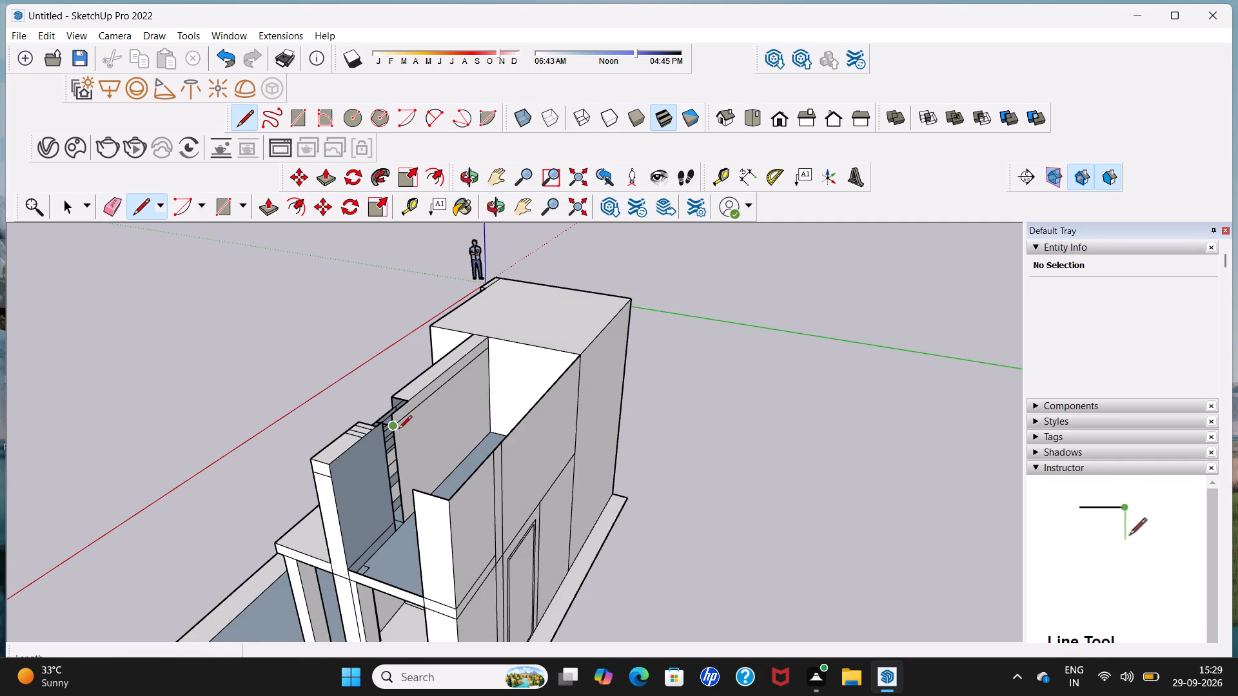
{"action": "left_click", "coordinate": [394, 427]}
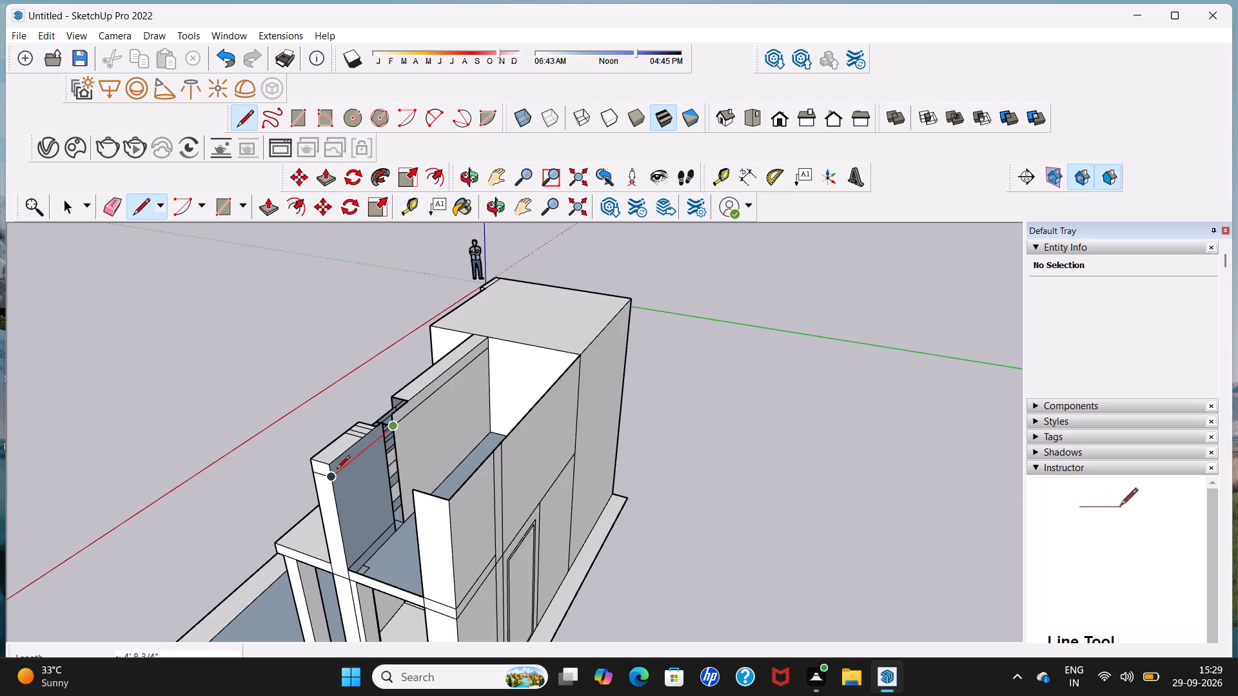
{"action": "left_click", "coordinate": [337, 470]}
Outline the opening's inner end with a vertical line about 8 3/16" down the back and one joining it to the lower front corner.
{"action": "middle_click_drag", "start_coordinate": [337, 470], "coordinate": [425, 473]}
{"action": "middle_click_drag", "start_coordinate": [426, 459], "coordinate": [680, 435]}
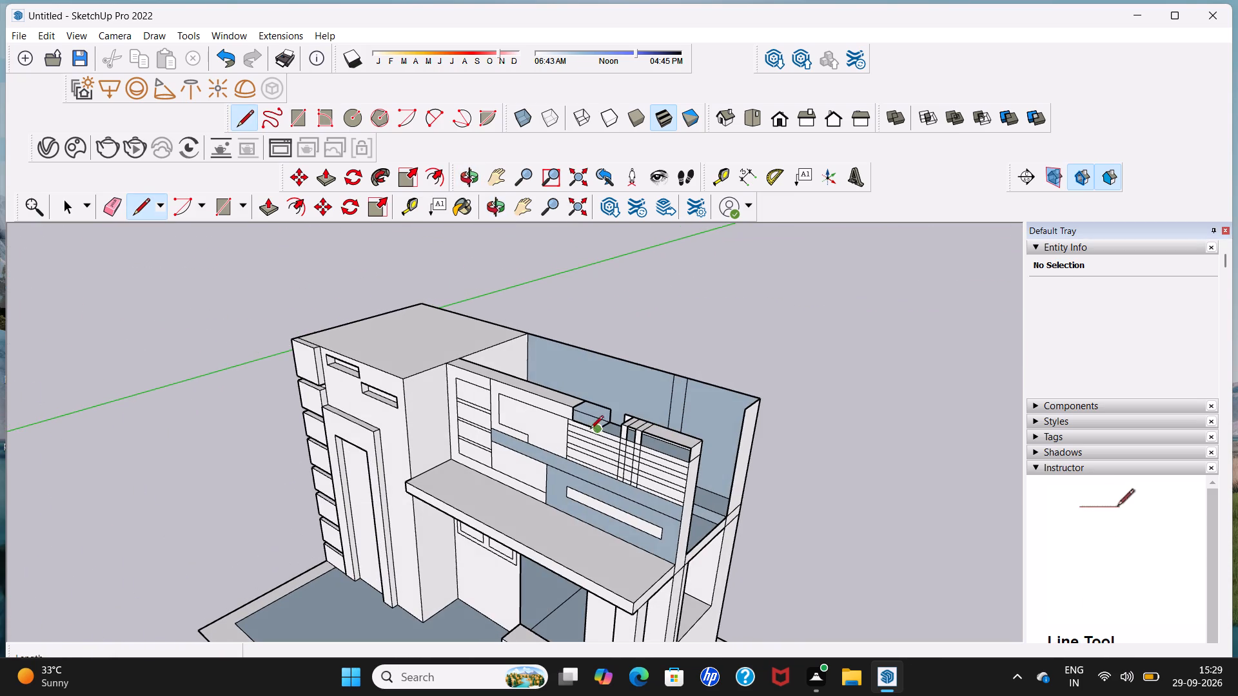
{"action": "middle_click_drag", "start_coordinate": [590, 430], "coordinate": [610, 505]}
{"action": "scroll", "coordinate": [584, 426], "scroll_direction": "up", "scroll_amount": 9}
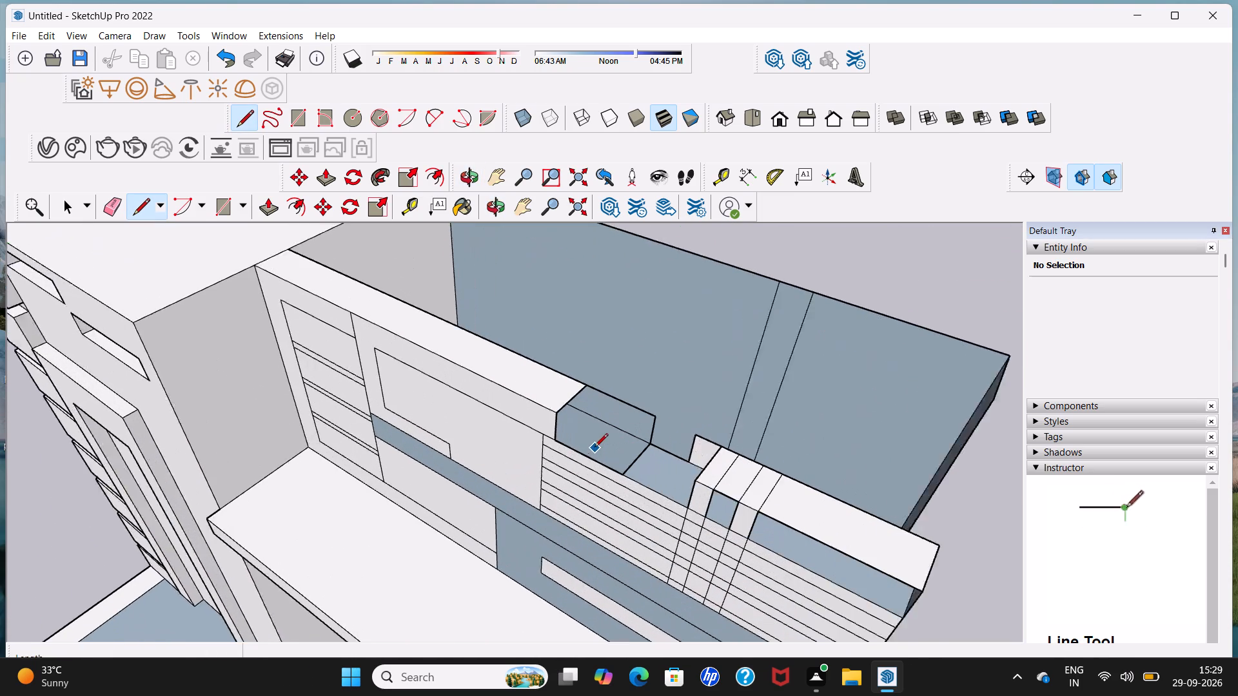
{"action": "scroll", "coordinate": [594, 448], "scroll_direction": "up", "scroll_amount": 3}
{"action": "middle_click_drag", "start_coordinate": [550, 439], "coordinate": [452, 488]}
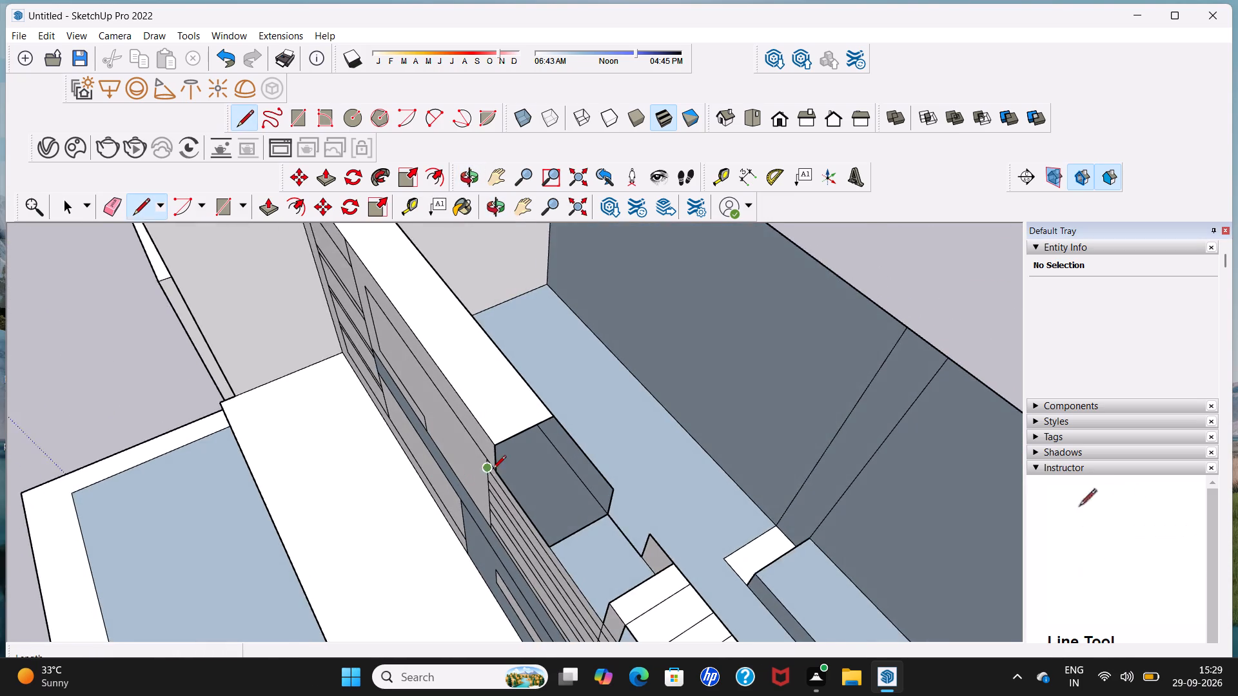
{"action": "scroll", "coordinate": [493, 470], "scroll_direction": "up", "scroll_amount": 2}
{"action": "middle_click_drag", "start_coordinate": [563, 438], "coordinate": [563, 421]}
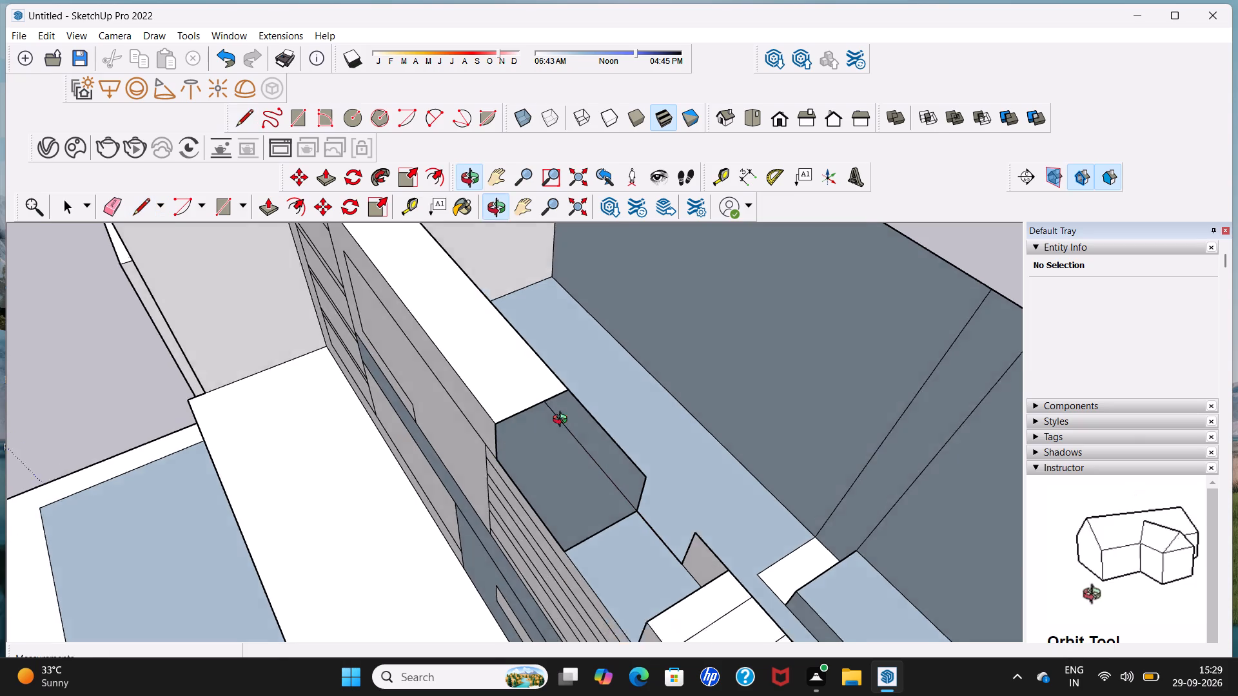
{"action": "middle_click_drag", "start_coordinate": [563, 421], "coordinate": [569, 373]}
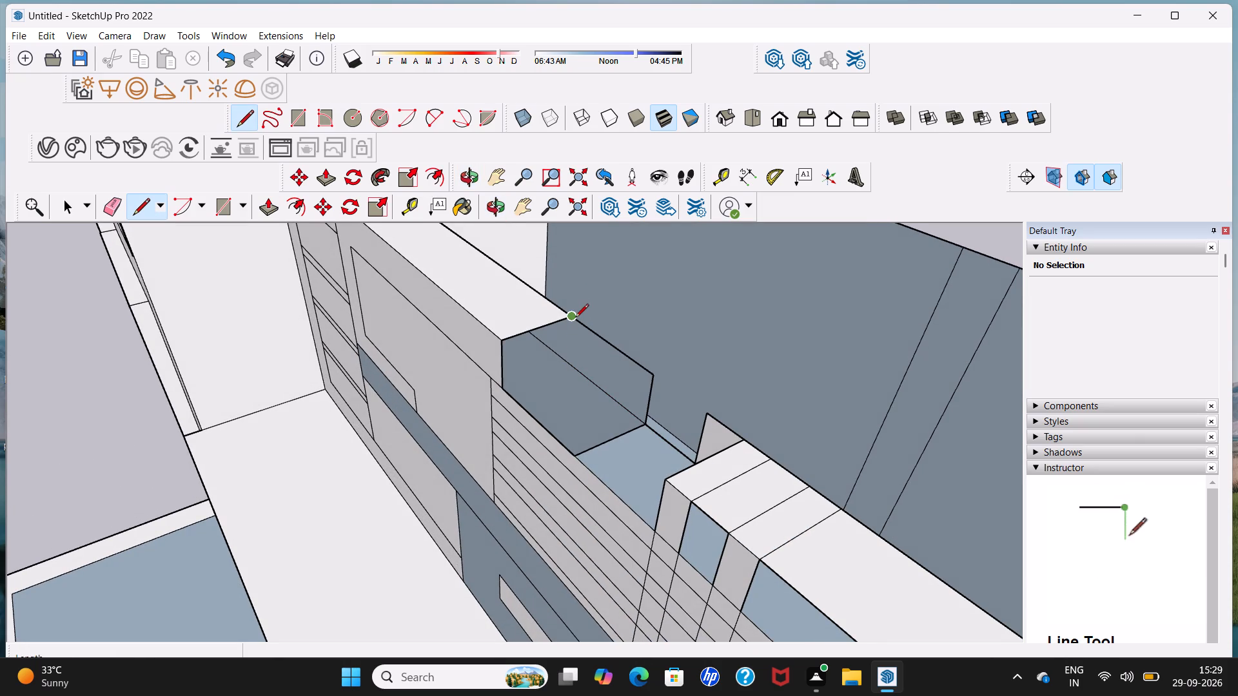
{"action": "left_click", "coordinate": [575, 318]}
{"action": "left_click", "coordinate": [565, 367]}
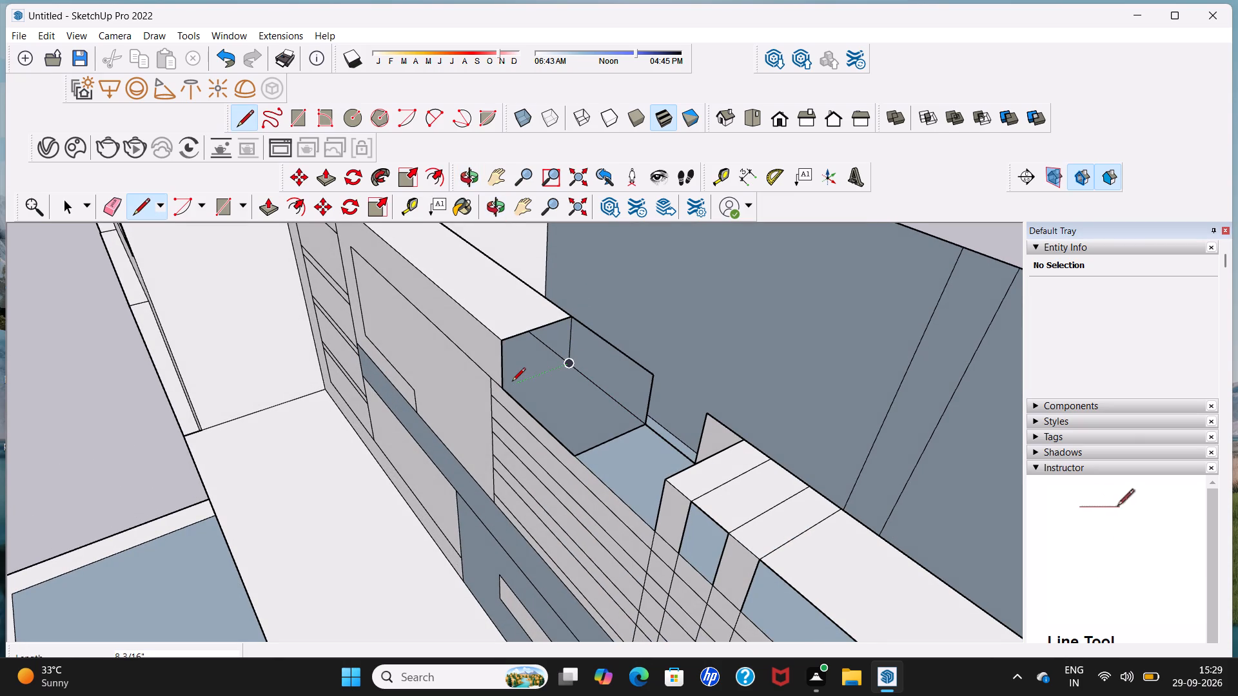
{"action": "middle_click_drag", "start_coordinate": [512, 382], "coordinate": [427, 419]}
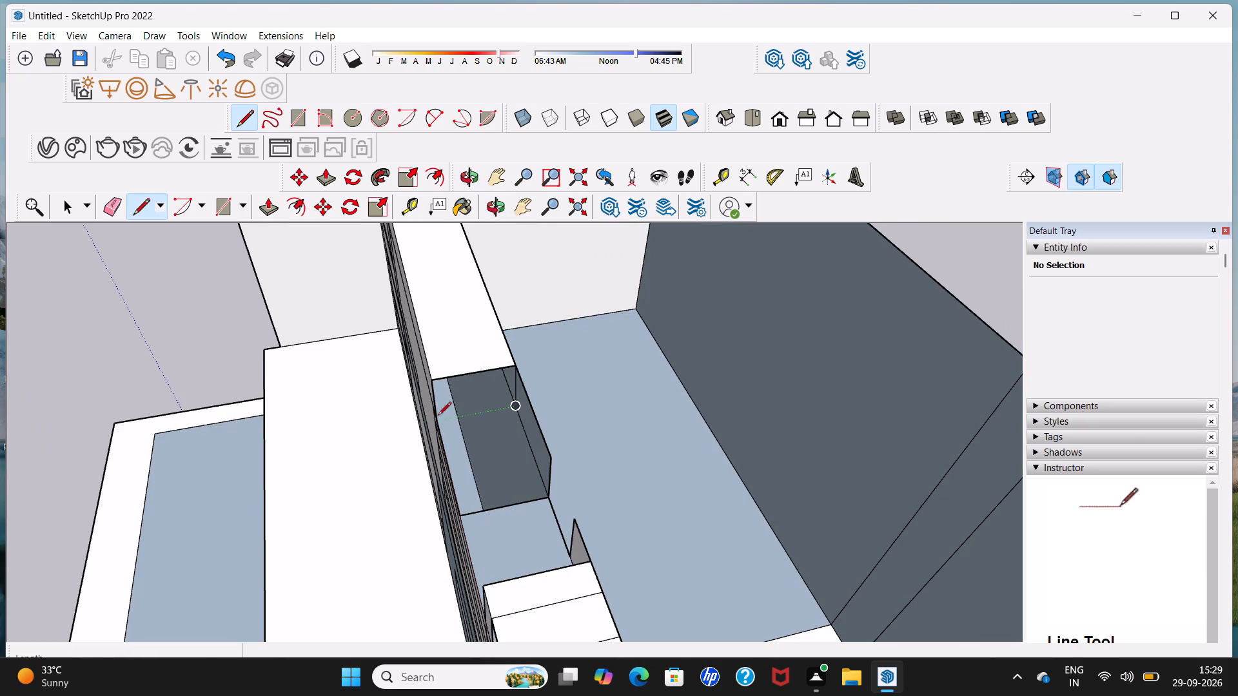
{"action": "middle_click_drag", "start_coordinate": [428, 418], "coordinate": [497, 388]}
{"action": "left_click", "coordinate": [510, 376]}
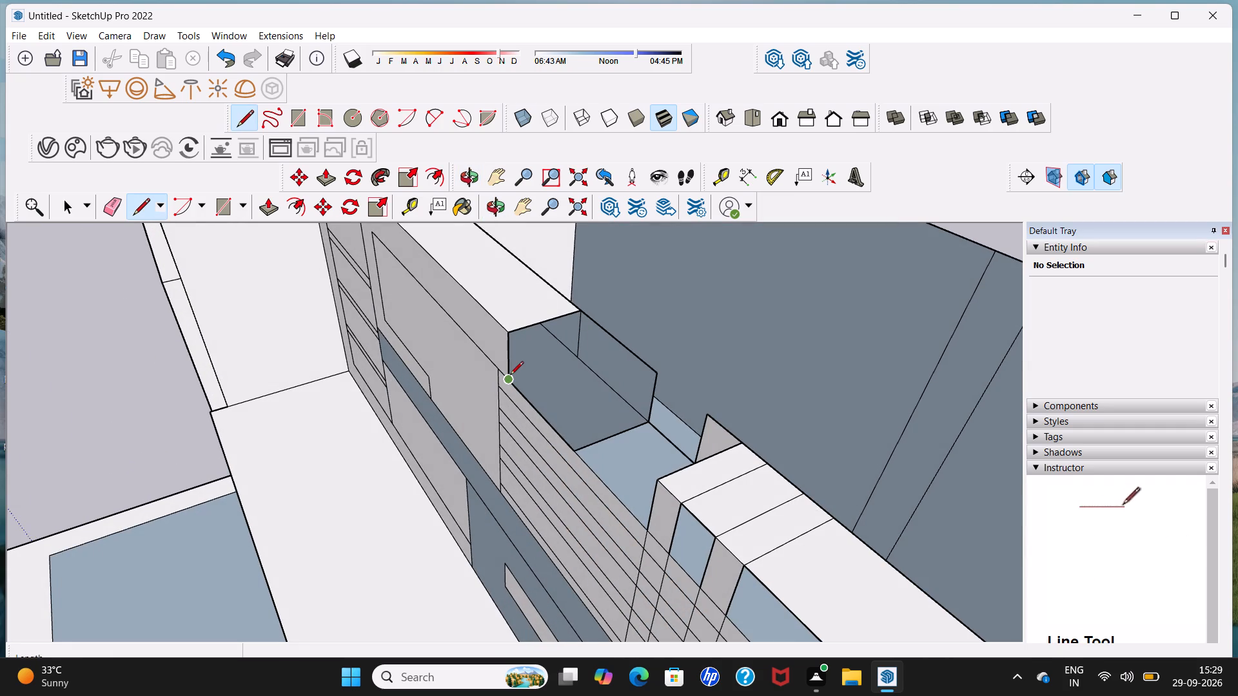
{"action": "left_click", "coordinate": [576, 349]}
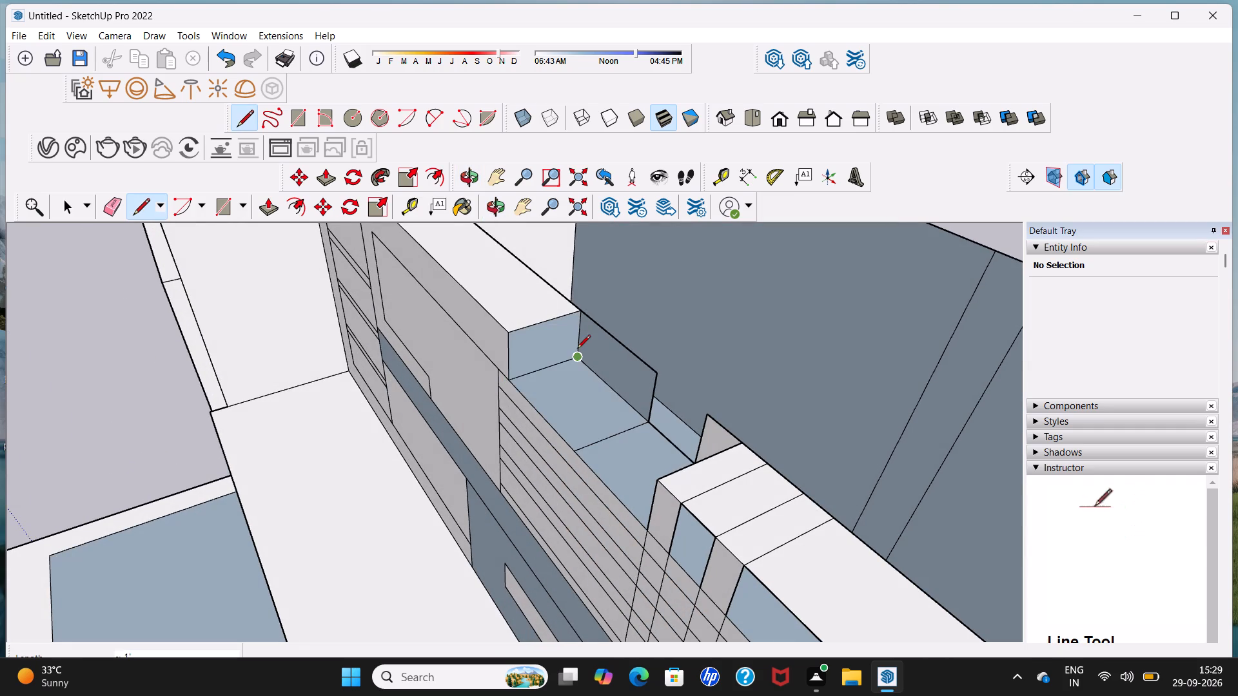
Delete the back face of the top strip's first opening, plus its leftover upper edge and short vertical edge.
{"action": "key", "text": "space"}
{"action": "left_click", "coordinate": [599, 346]}
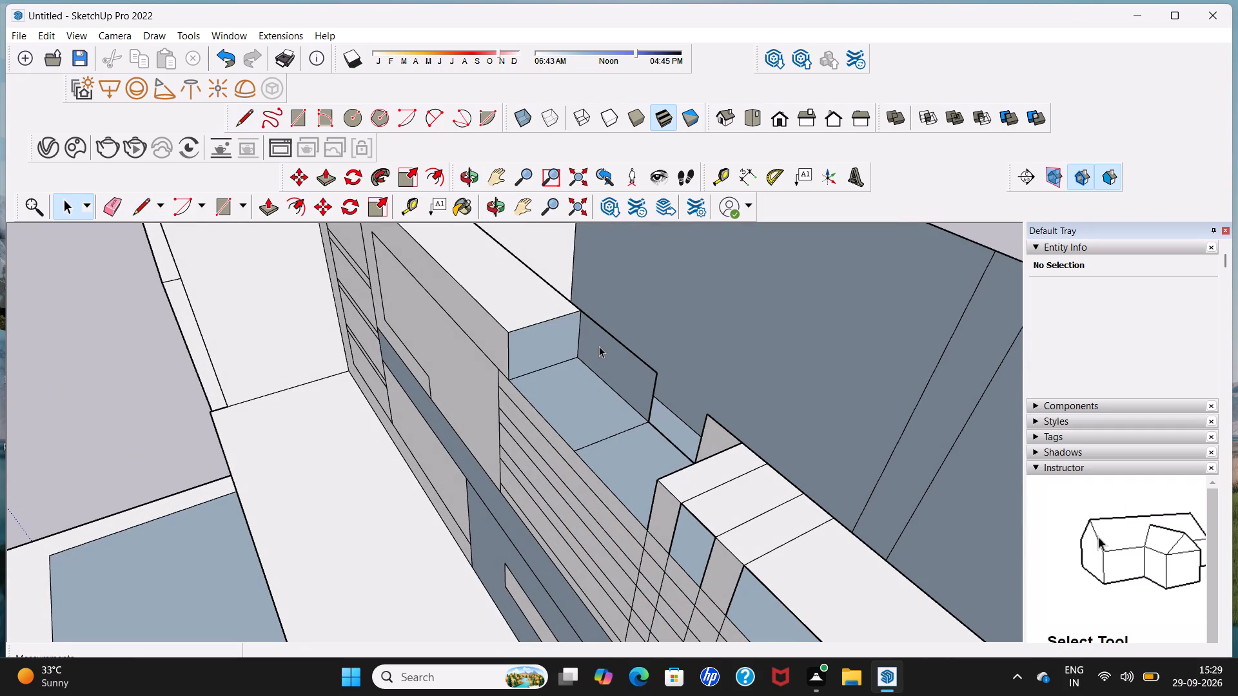
{"action": "key", "text": "Delete"}
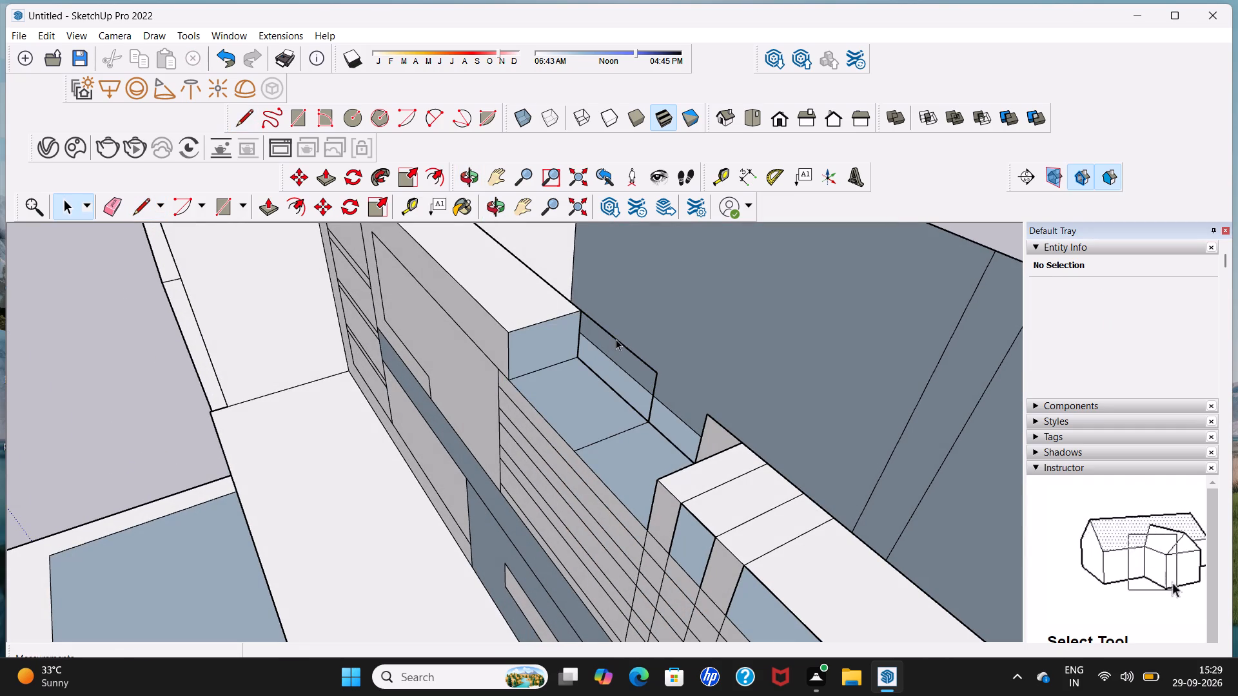
{"action": "left_click", "coordinate": [616, 339]}
{"action": "key", "text": "Delete"}
{"action": "left_click", "coordinate": [655, 387]}
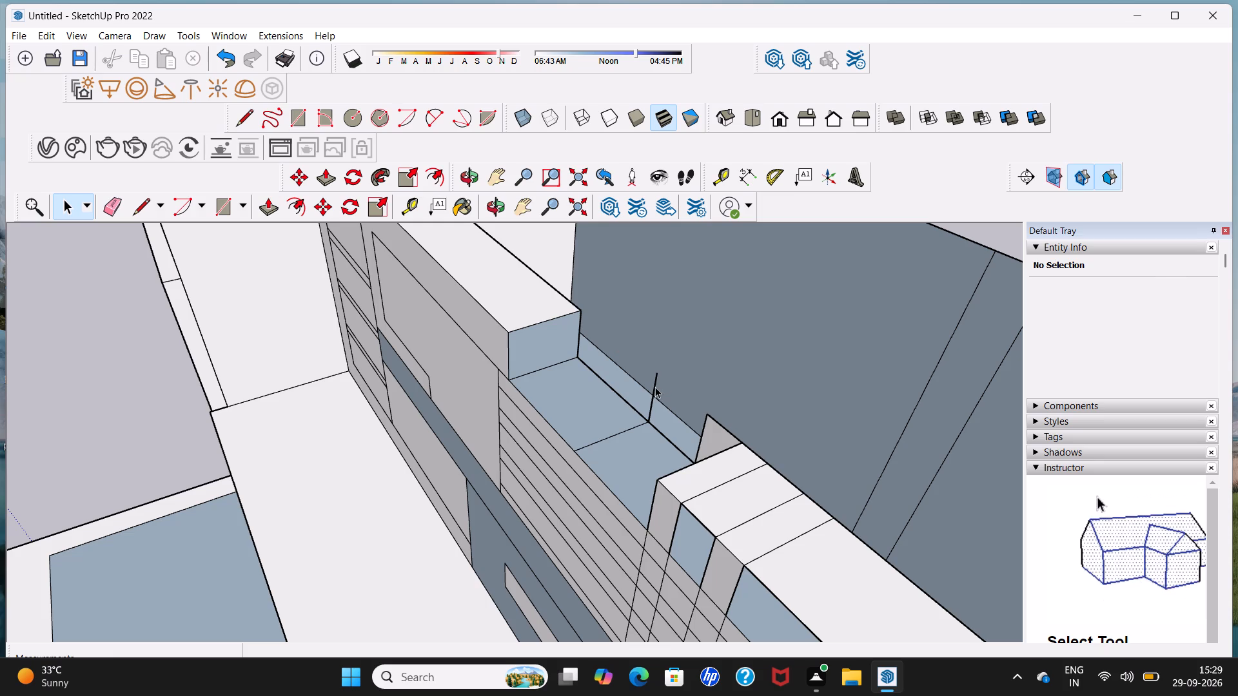
{"action": "key", "text": "Delete"}
Delete the leftover line crossing the floor of the first opening.
{"action": "middle_click_drag", "start_coordinate": [604, 398], "coordinate": [899, 333]}
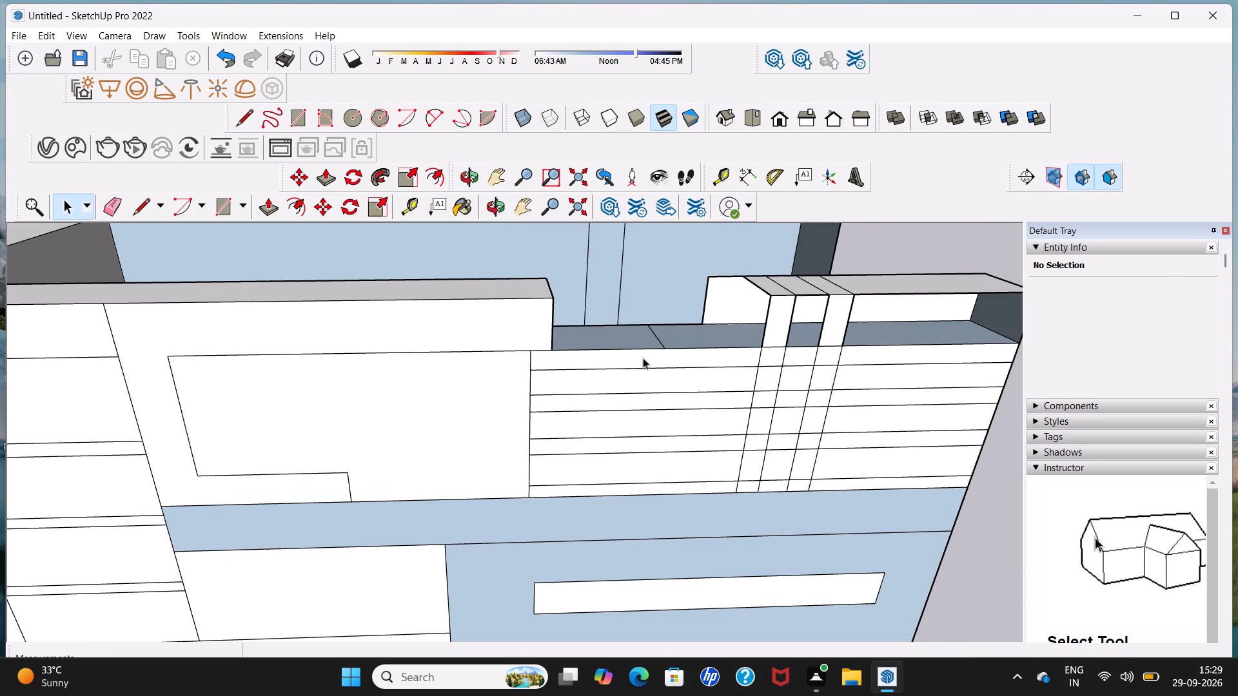
{"action": "left_click_drag", "start_coordinate": [616, 351], "coordinate": [618, 378]}
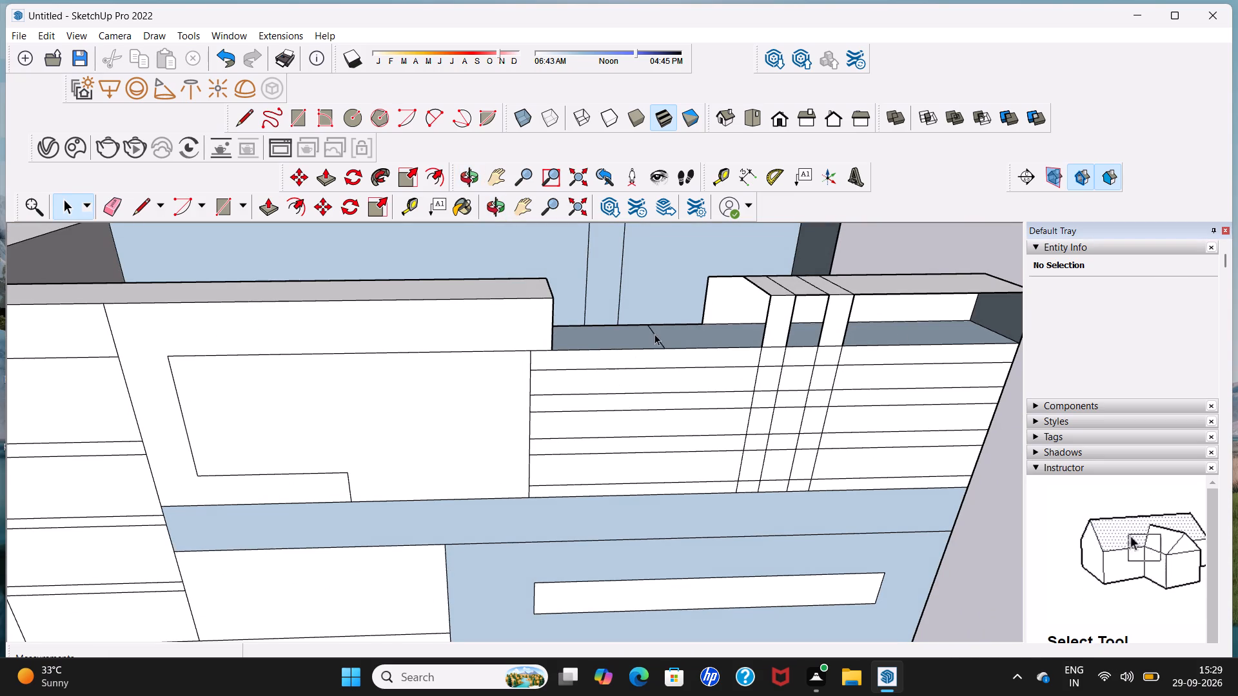
{"action": "middle_click_drag", "start_coordinate": [656, 338], "coordinate": [667, 375]}
{"action": "scroll", "coordinate": [667, 375], "scroll_direction": "up", "scroll_amount": 3}
{"action": "left_click", "coordinate": [665, 353]}
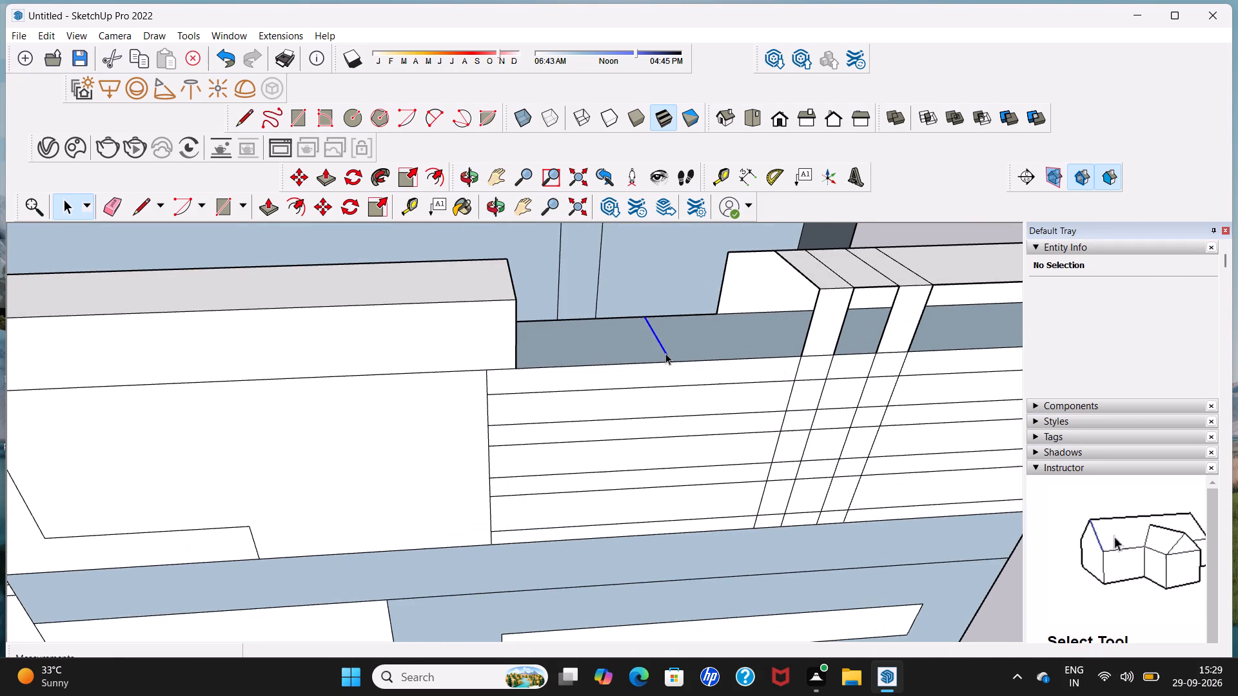
{"action": "key", "text": "Delete"}
Delete the top face between the two groove pairs on the top strip, plus its leftover front edge.
{"action": "middle_click_drag", "start_coordinate": [747, 284], "coordinate": [772, 286]}
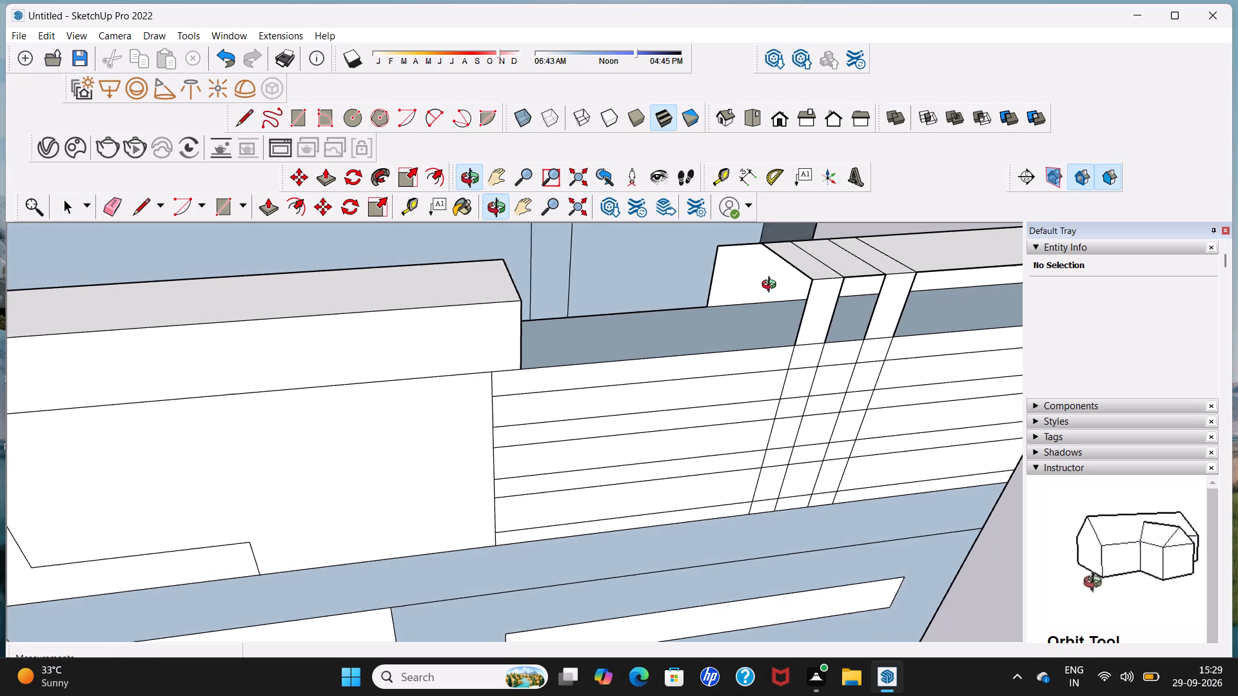
{"action": "middle_click_drag", "start_coordinate": [772, 286], "coordinate": [836, 274]}
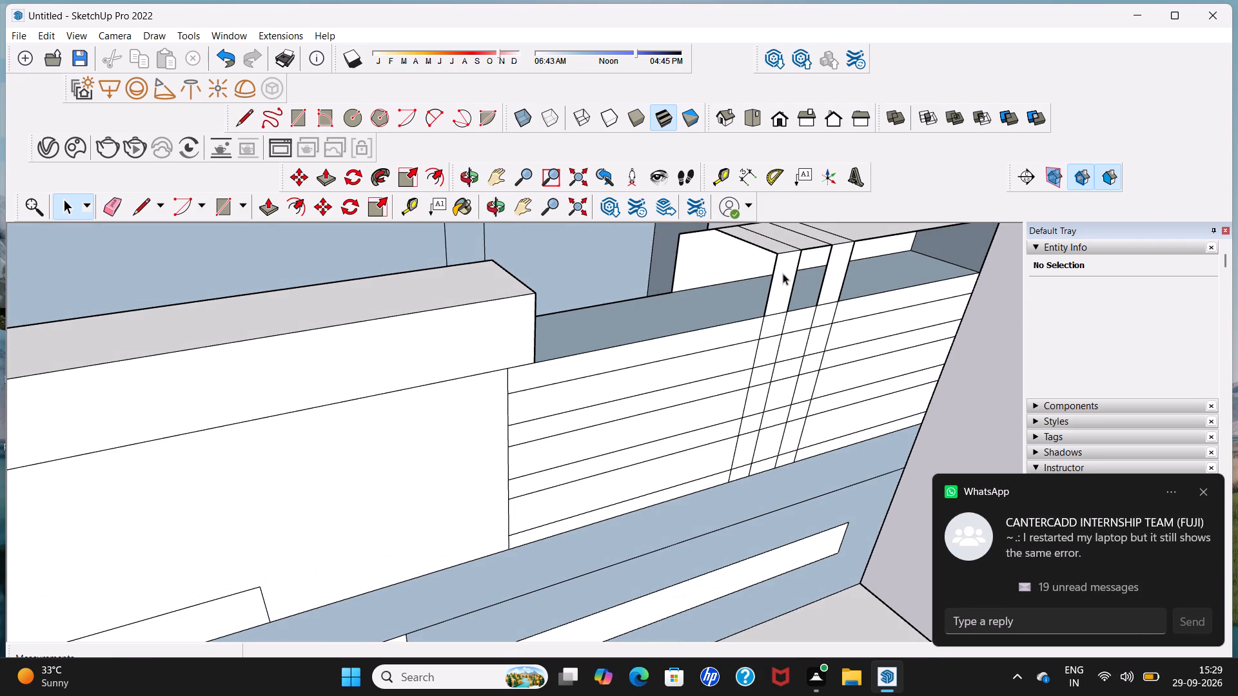
{"action": "scroll", "coordinate": [783, 273], "scroll_direction": "down", "scroll_amount": 2}
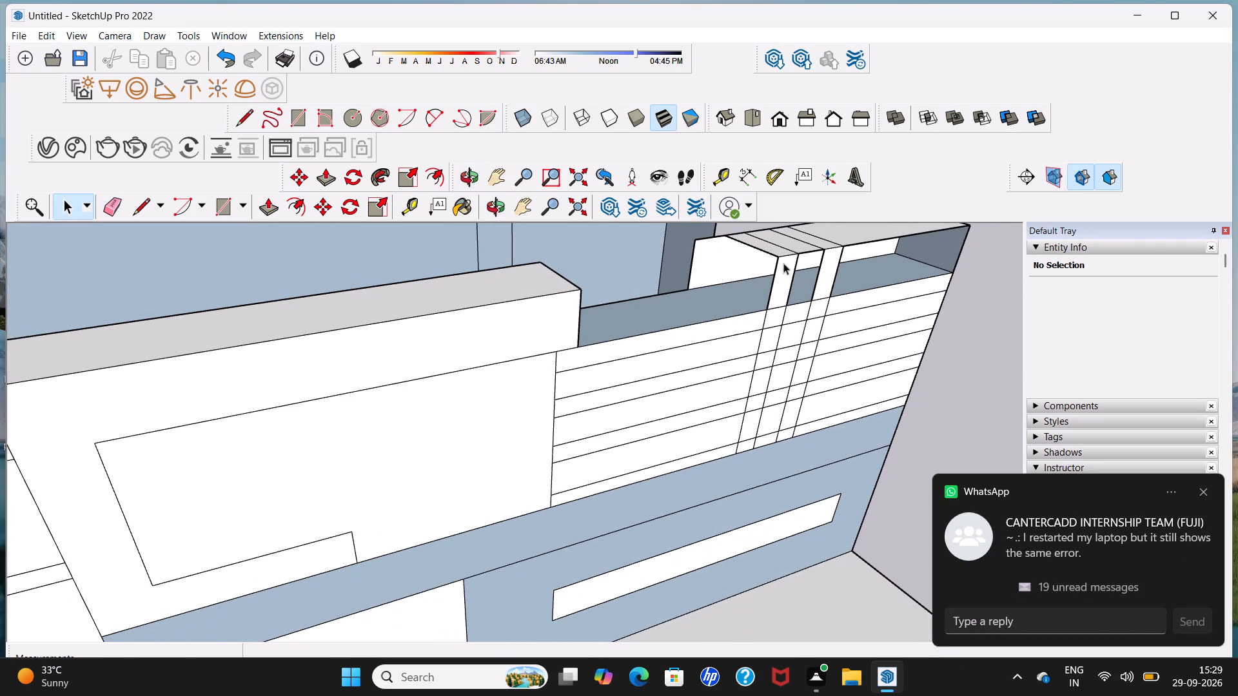
{"action": "left_click", "coordinate": [800, 246]}
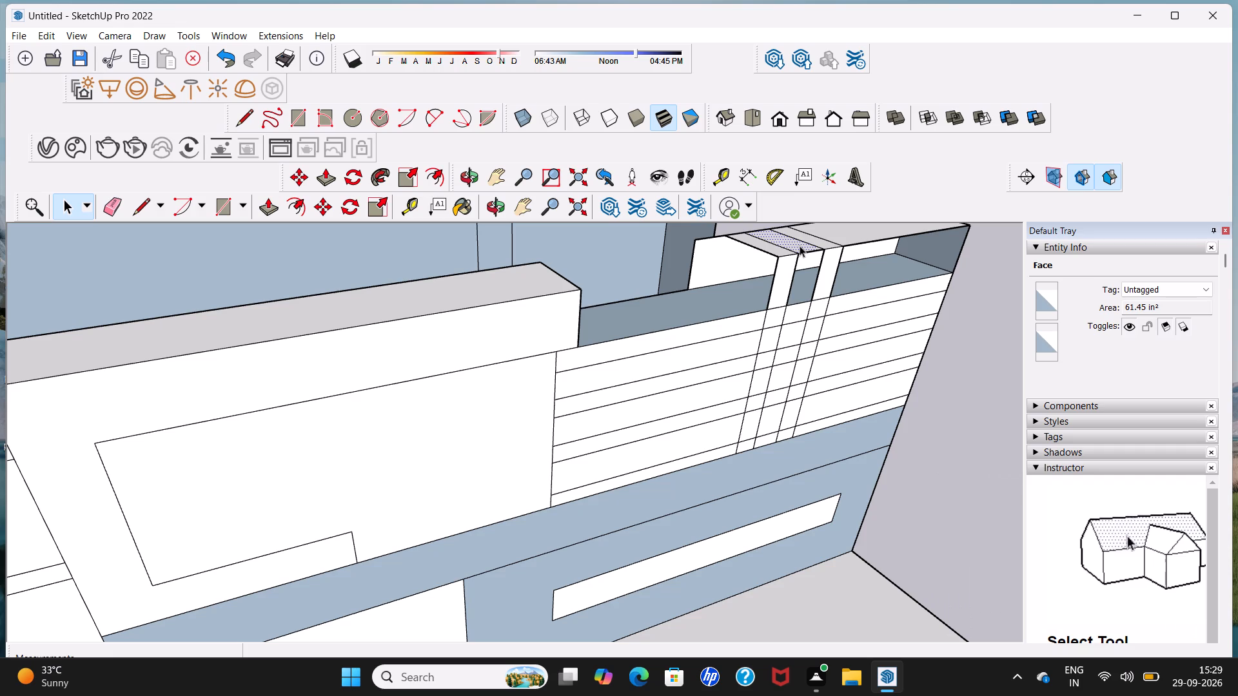
{"action": "key", "text": "Delete"}
{"action": "left_click", "coordinate": [805, 251]}
{"action": "key", "text": "Delete"}
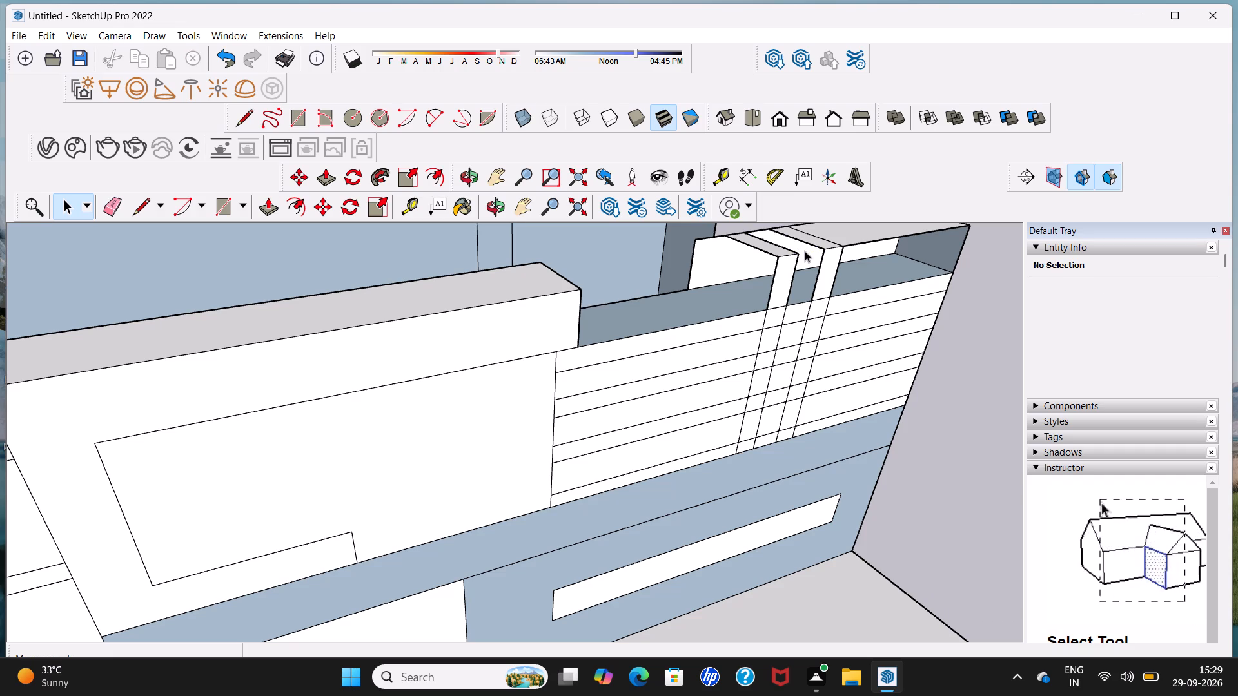
Delete the top strip's back face behind the groove pairs and outer end, plus the leftover edges beside the first opening.
{"action": "scroll", "coordinate": [805, 251], "scroll_direction": "down", "scroll_amount": 2}
{"action": "middle_click_drag", "start_coordinate": [805, 251], "coordinate": [698, 262]}
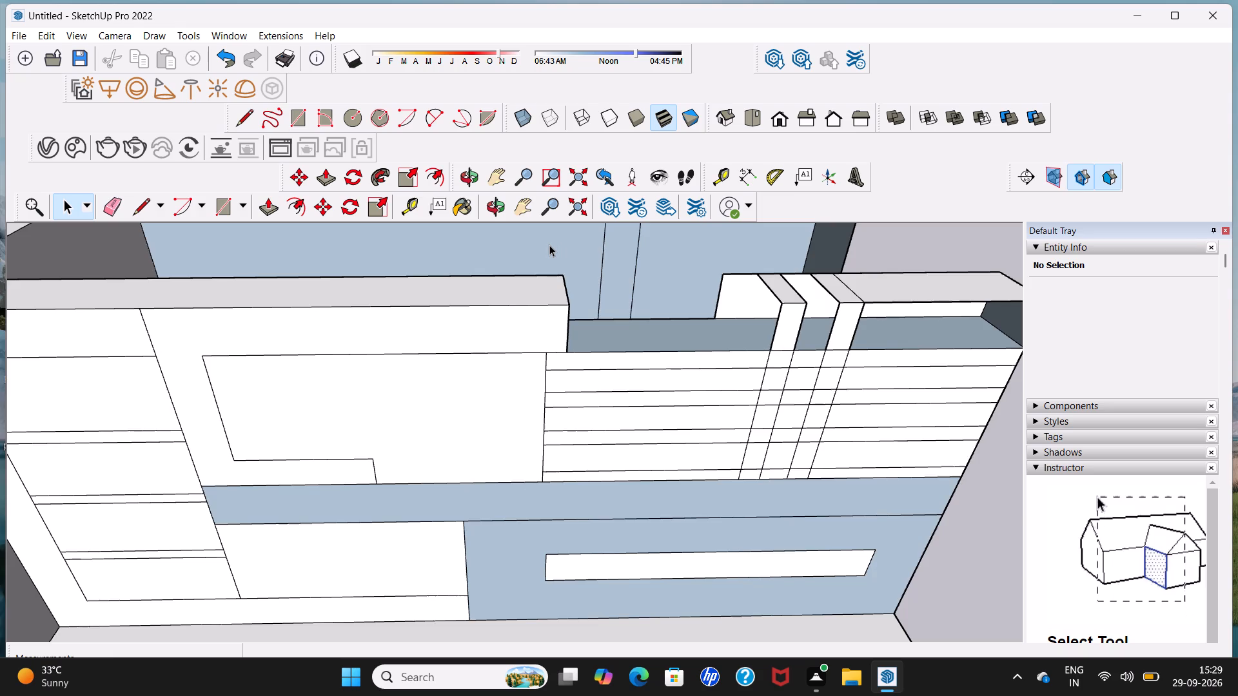
{"action": "scroll", "coordinate": [549, 245], "scroll_direction": "down", "scroll_amount": 5}
{"action": "middle_click_drag", "start_coordinate": [714, 253], "coordinate": [173, 299]}
{"action": "left_click", "coordinate": [433, 421]}
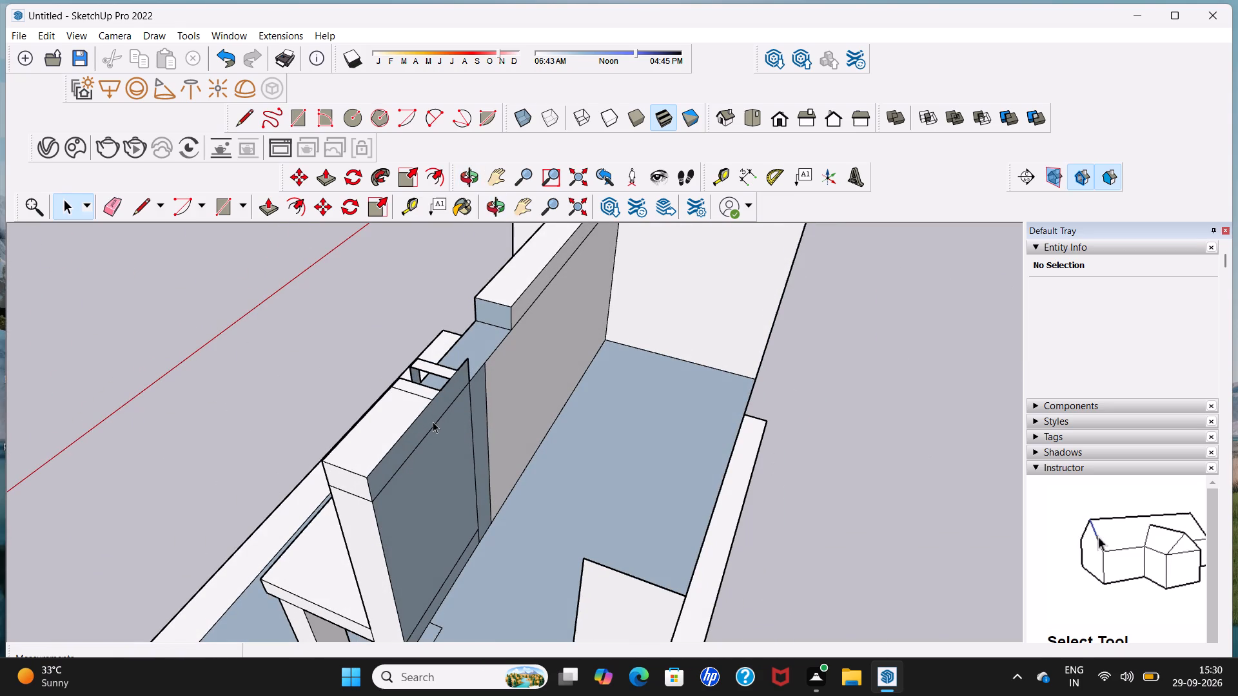
{"action": "key", "text": "Delete"}
{"action": "left_click", "coordinate": [466, 362]}
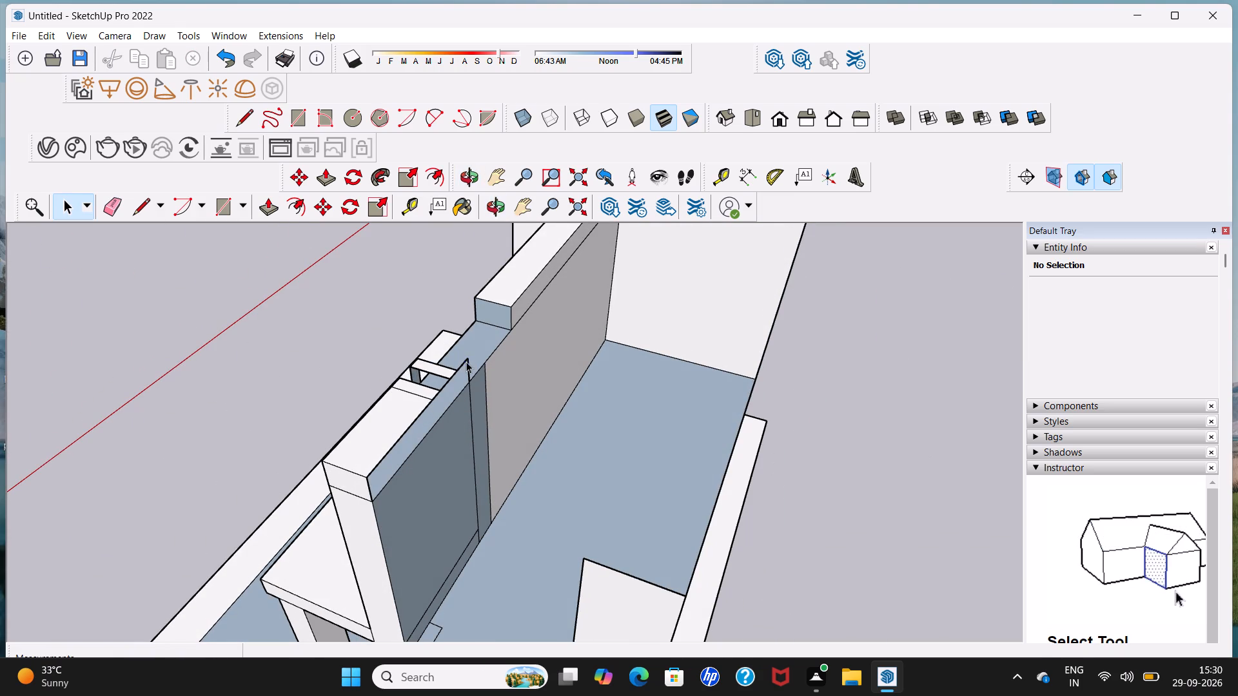
{"action": "key", "text": "Delete"}
{"action": "left_click", "coordinate": [469, 371]}
{"action": "key", "text": "Delete"}
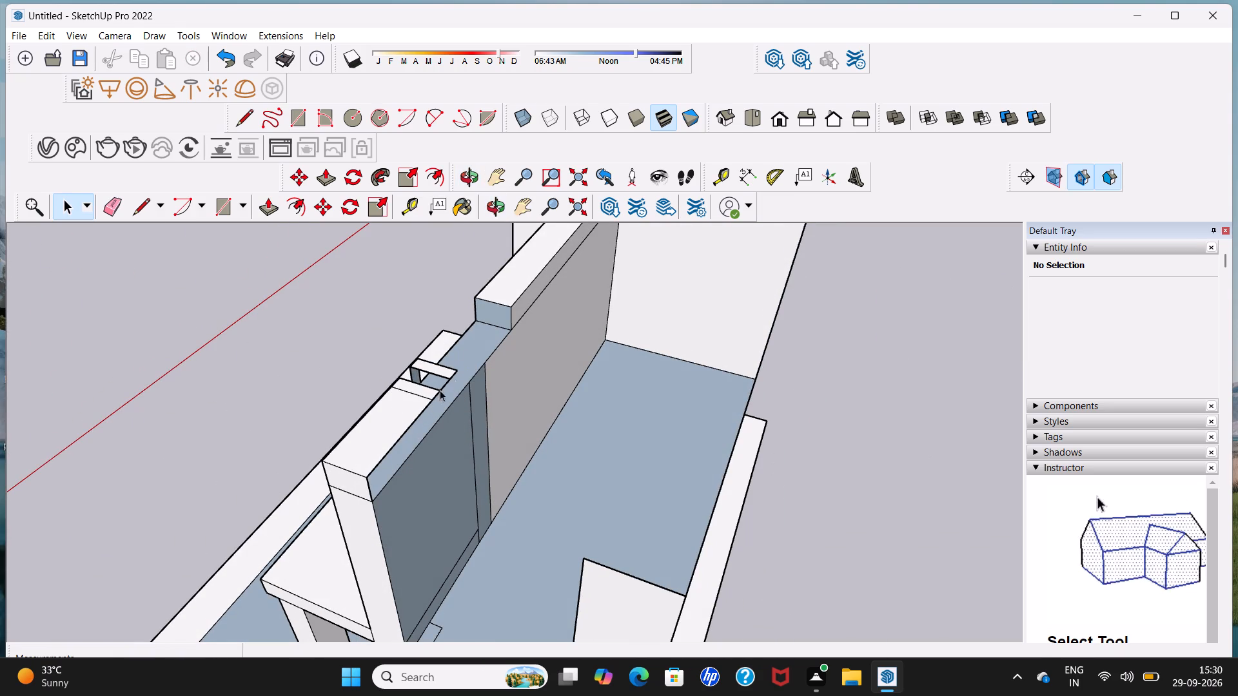
Draw a vertical line about 8 3/16" down the wall's back from the first groove strip's top corner, closing the top strip's back face.
{"action": "middle_click_drag", "start_coordinate": [339, 429], "coordinate": [653, 358]}
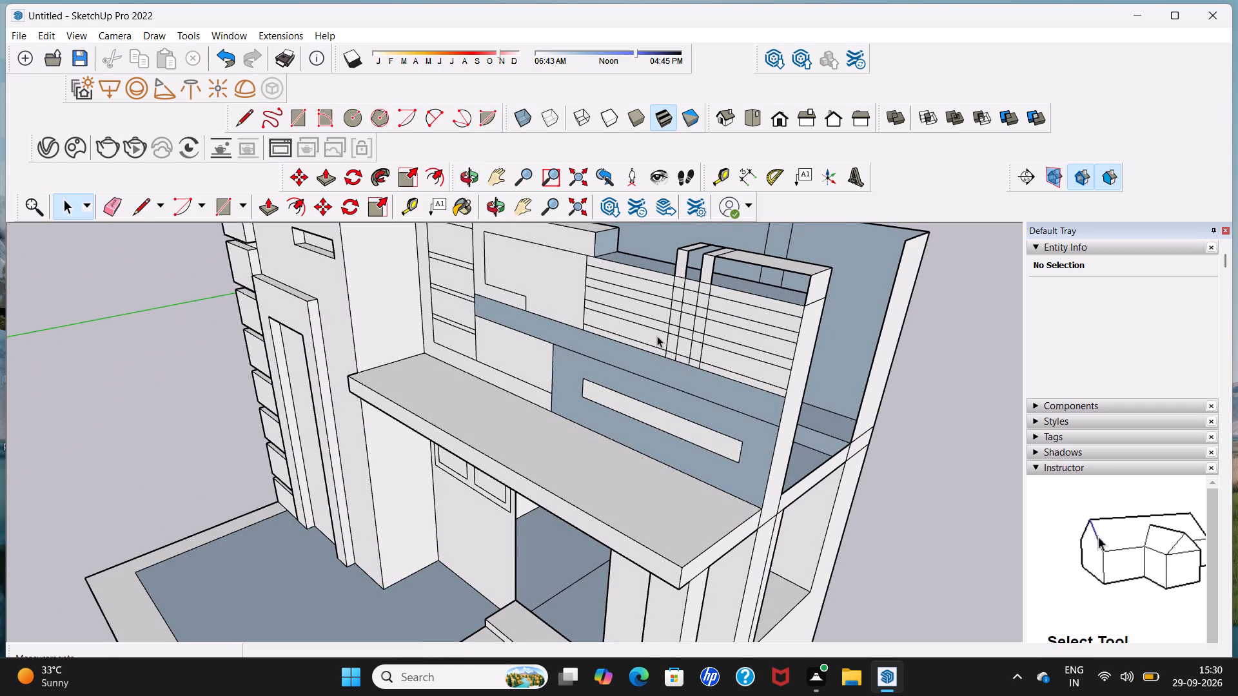
{"action": "middle_click_drag", "start_coordinate": [658, 336], "coordinate": [290, 371]}
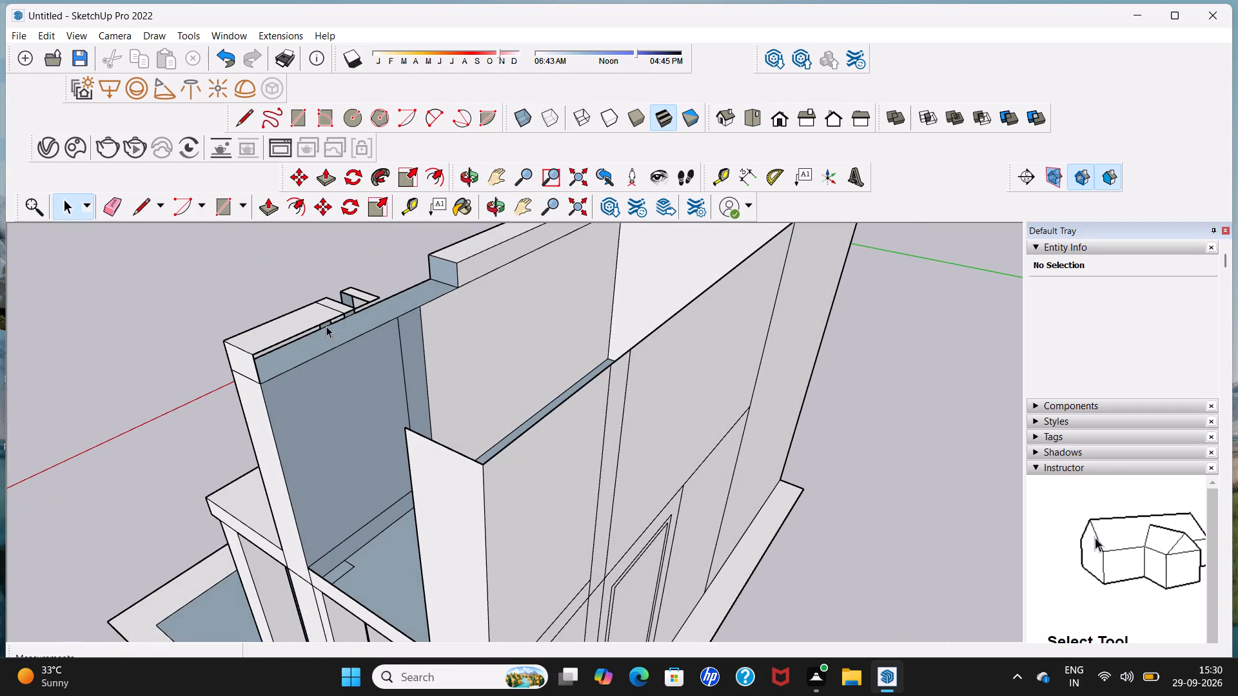
{"action": "left_click", "coordinate": [242, 124]}
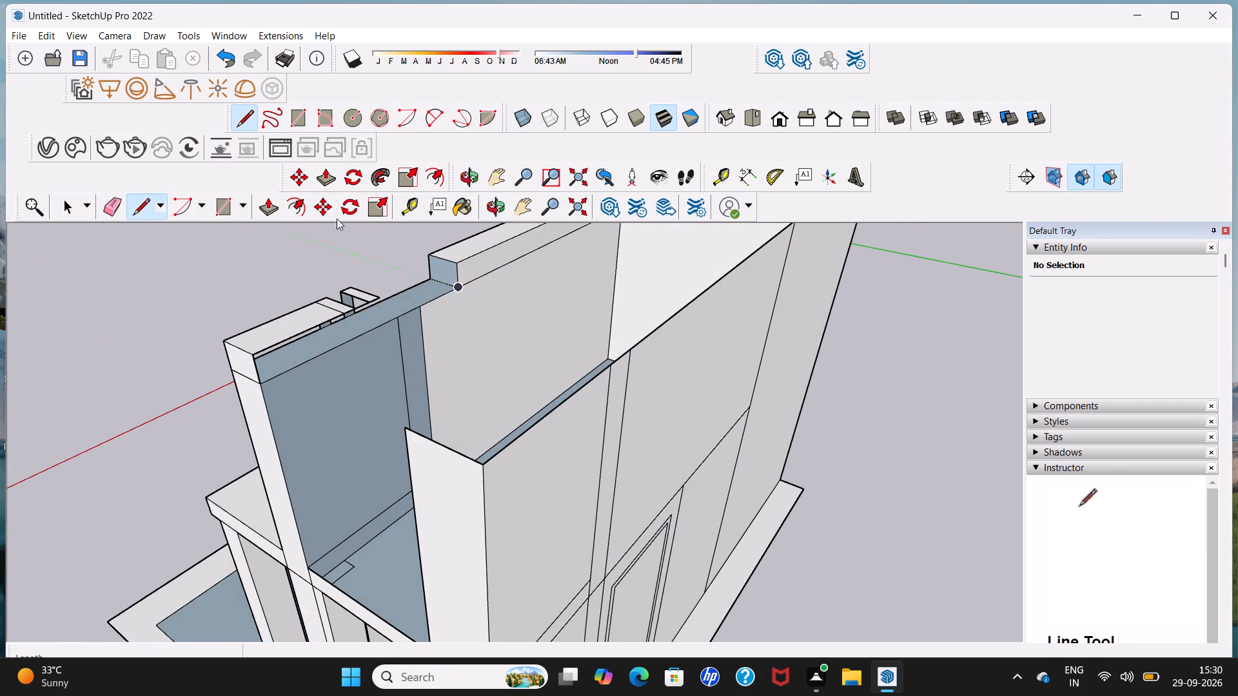
{"action": "middle_click_drag", "start_coordinate": [396, 307], "coordinate": [371, 234]}
{"action": "scroll", "coordinate": [377, 240], "scroll_direction": "up", "scroll_amount": 3}
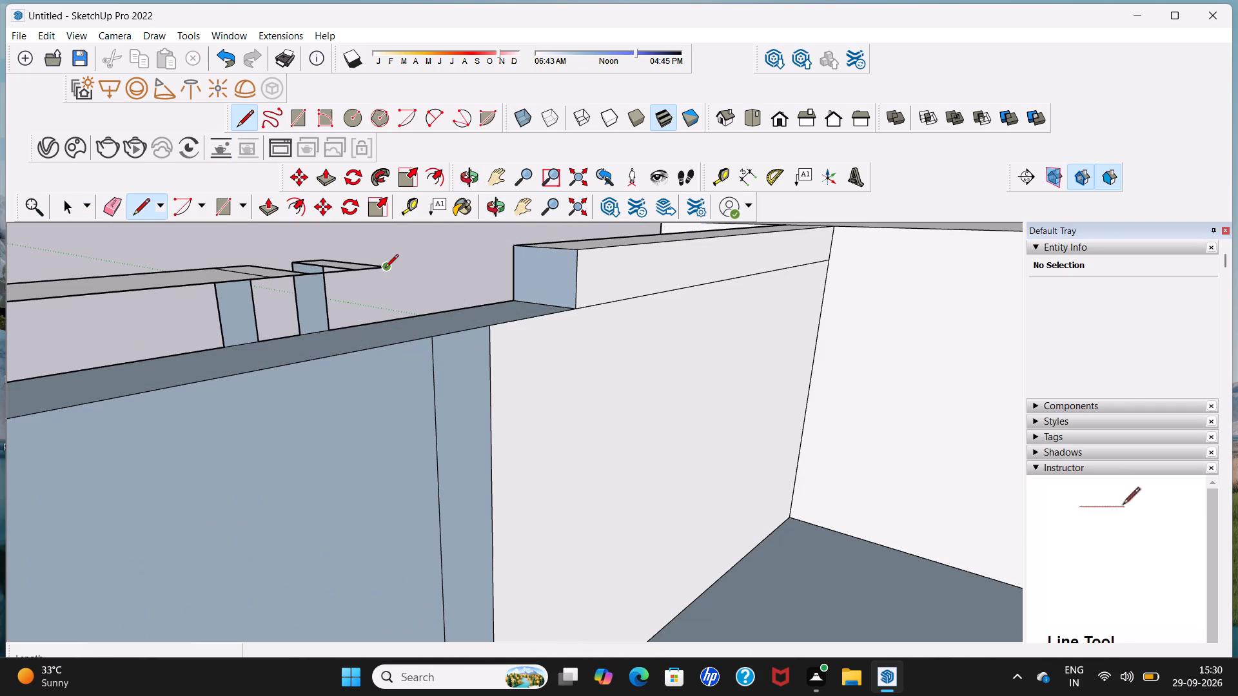
{"action": "left_click", "coordinate": [385, 267]}
{"action": "left_click", "coordinate": [392, 343]}
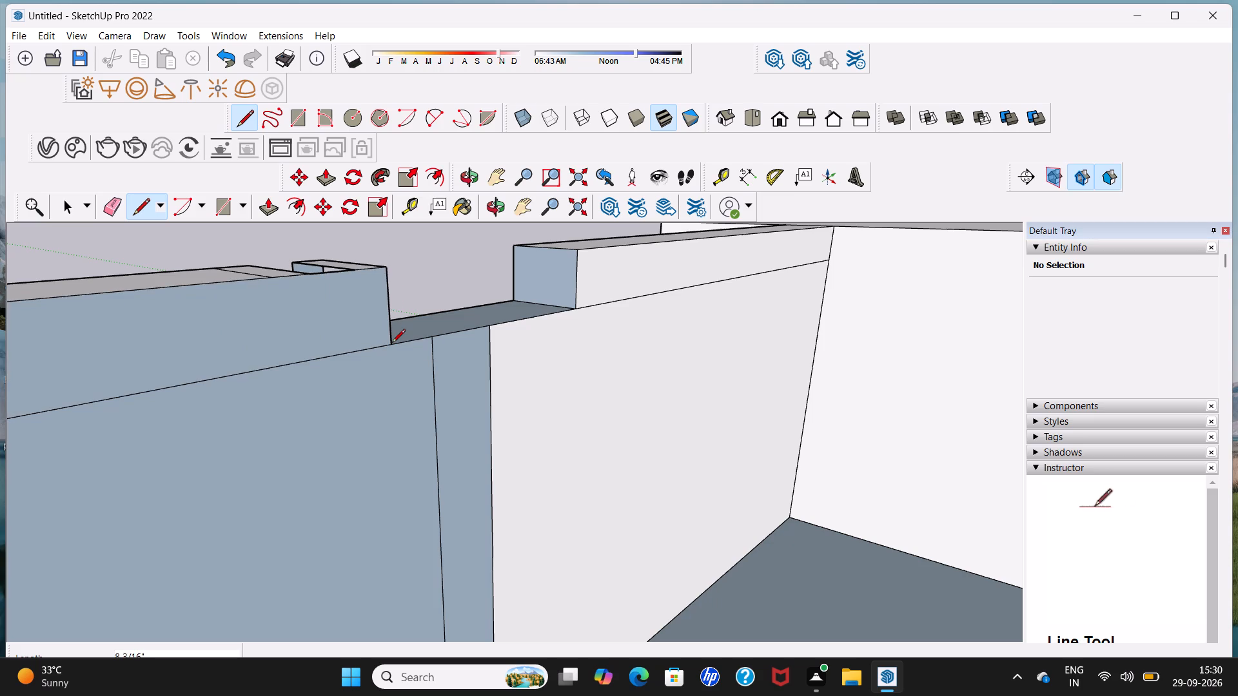
Draw three vertical lines about 8 3/16" long down the top strip's back face from the remaining top corners of the two groove strips.
{"action": "scroll", "coordinate": [392, 343], "scroll_direction": "down", "scroll_amount": 4}
{"action": "middle_click_drag", "start_coordinate": [392, 343], "coordinate": [422, 345]}
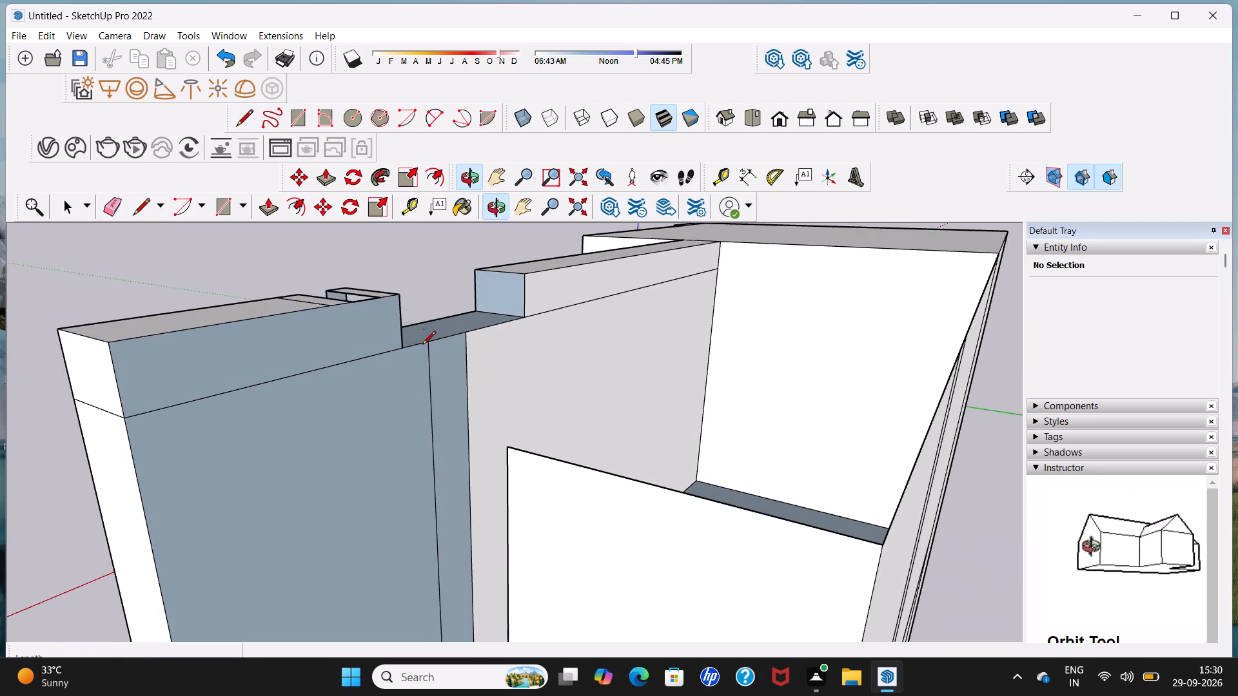
{"action": "scroll", "coordinate": [408, 341], "scroll_direction": "up", "scroll_amount": 2}
{"action": "left_click", "coordinate": [338, 290]}
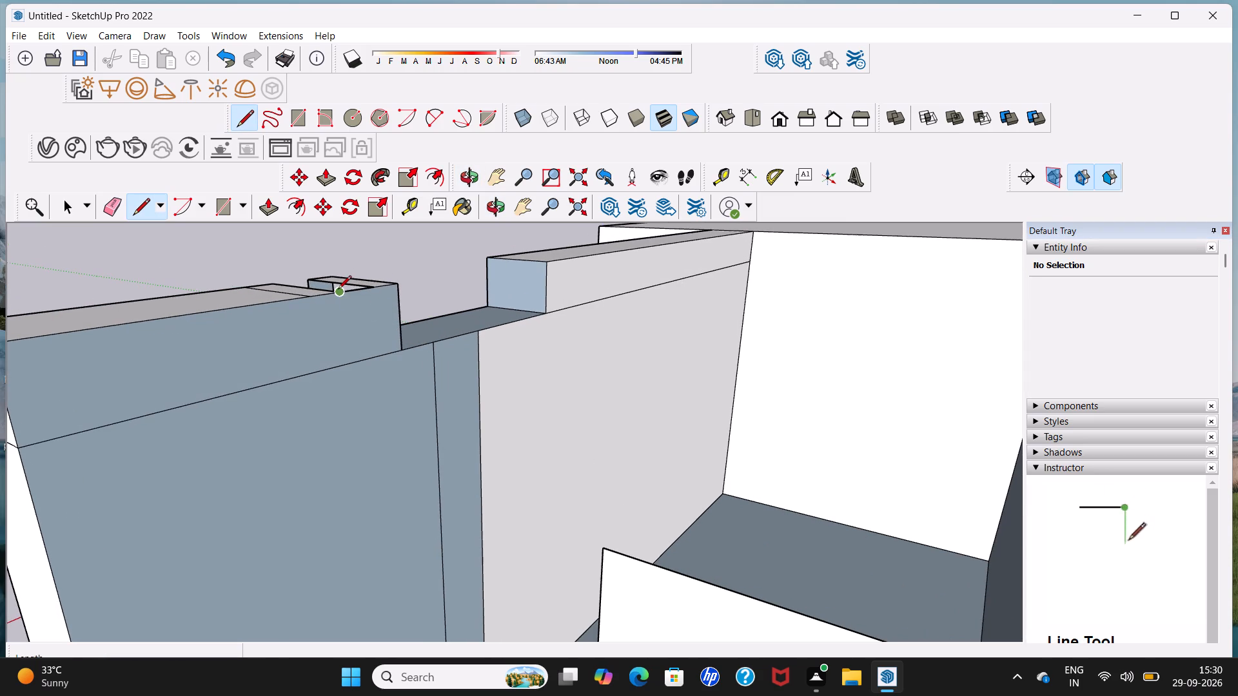
{"action": "left_click", "coordinate": [348, 361]}
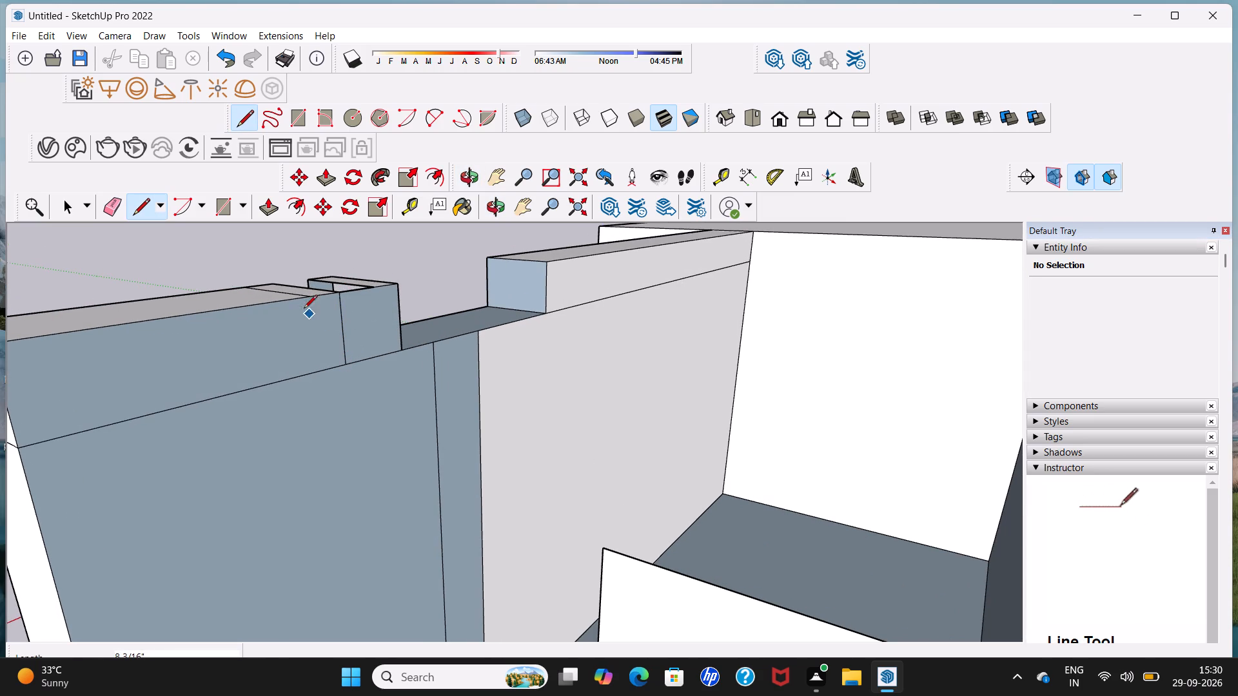
{"action": "left_click", "coordinate": [308, 298]}
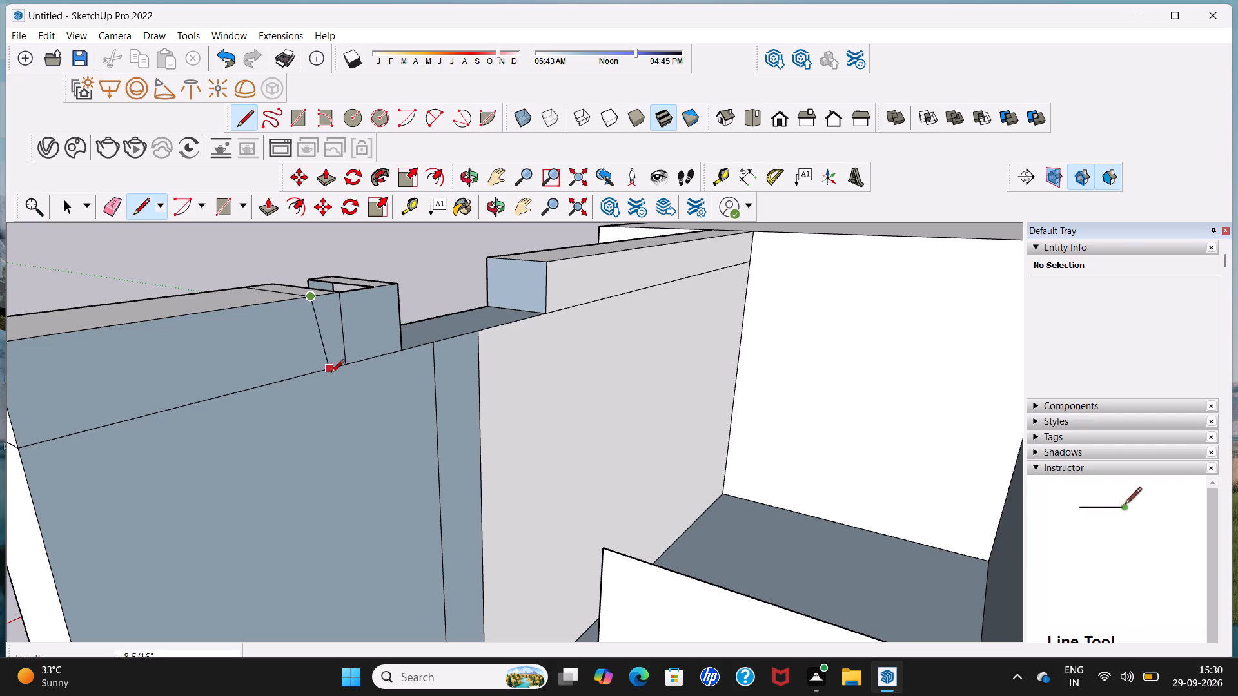
{"action": "left_click", "coordinate": [318, 378]}
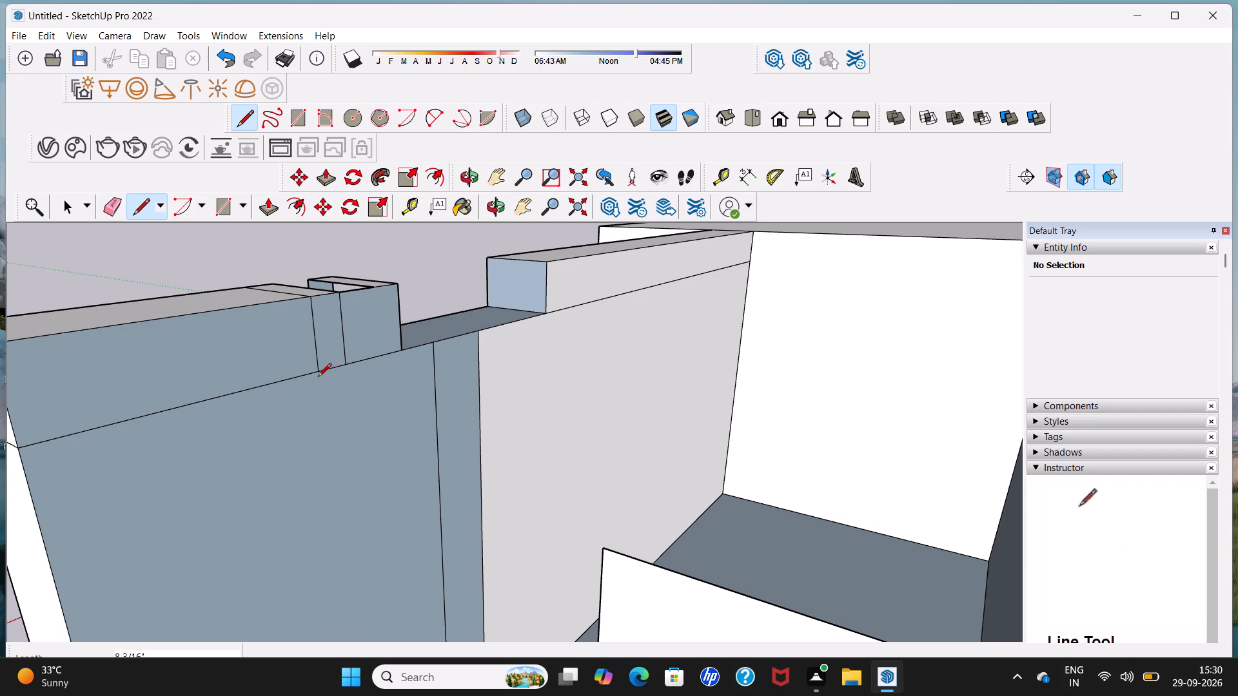
{"action": "left_click", "coordinate": [374, 287]}
{"action": "left_click", "coordinate": [382, 356]}
Delete the top strip's back face between the two groove uprights, plus the leftover piece between their tops.
{"action": "key", "text": "space"}
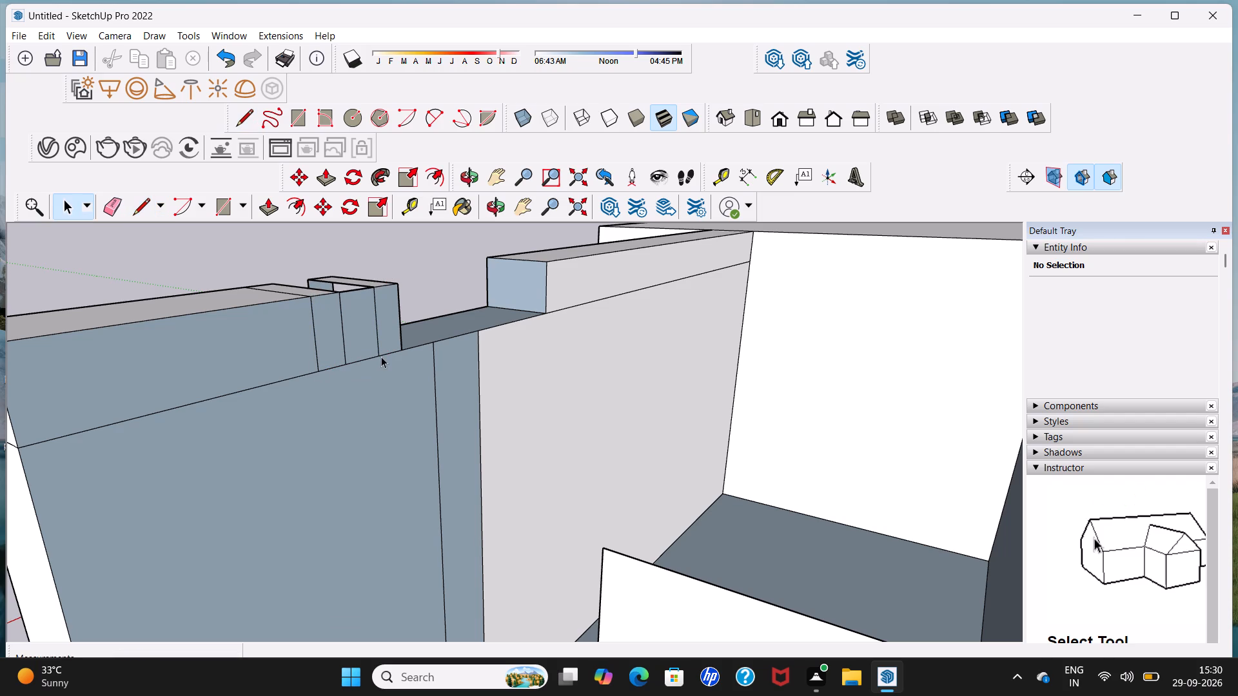
{"action": "left_click", "coordinate": [354, 315]}
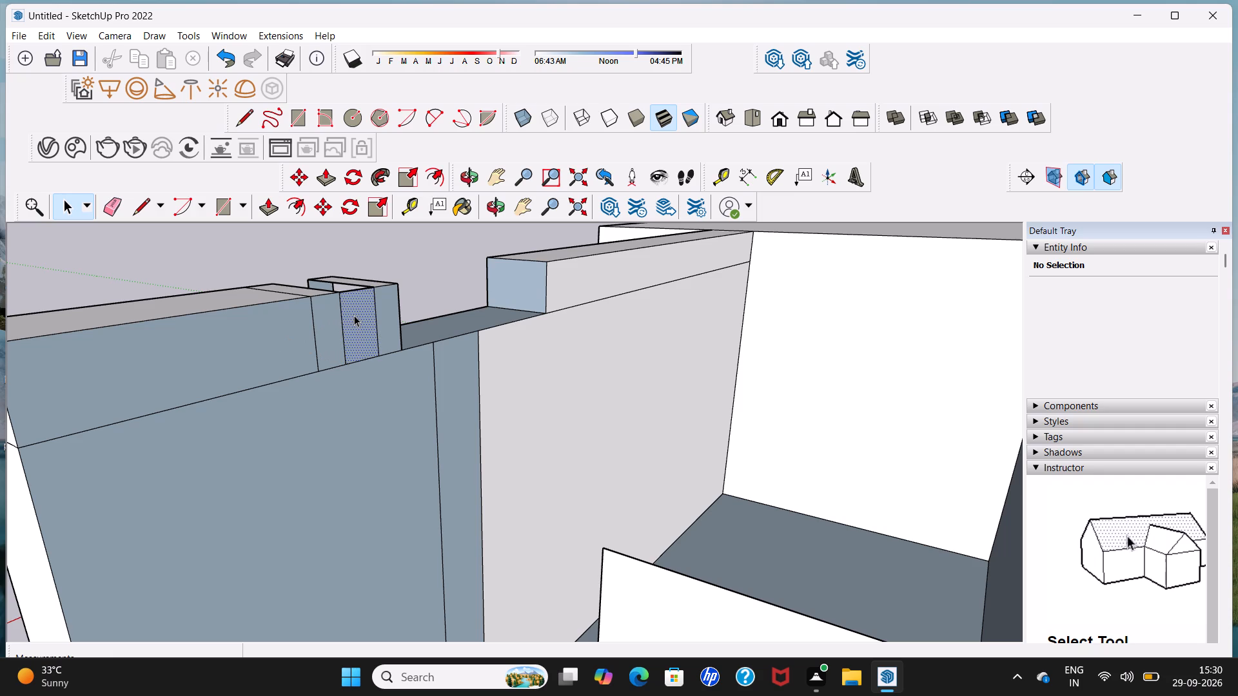
{"action": "key", "text": "Delete"}
{"action": "middle_click_drag", "start_coordinate": [346, 321], "coordinate": [397, 370]}
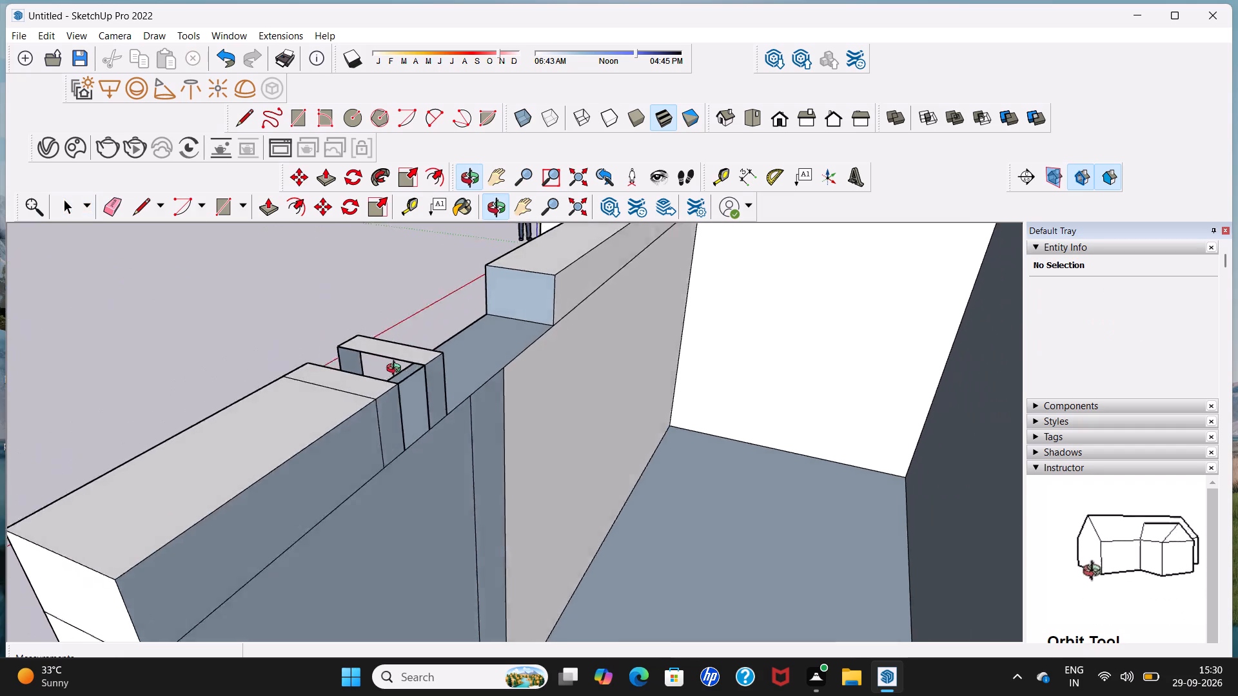
{"action": "middle_click_drag", "start_coordinate": [397, 370], "coordinate": [636, 329]}
{"action": "scroll", "coordinate": [638, 325], "scroll_direction": "down", "scroll_amount": 4}
{"action": "middle_click_drag", "start_coordinate": [638, 325], "coordinate": [778, 307]}
{"action": "middle_click_drag", "start_coordinate": [771, 284], "coordinate": [793, 338]}
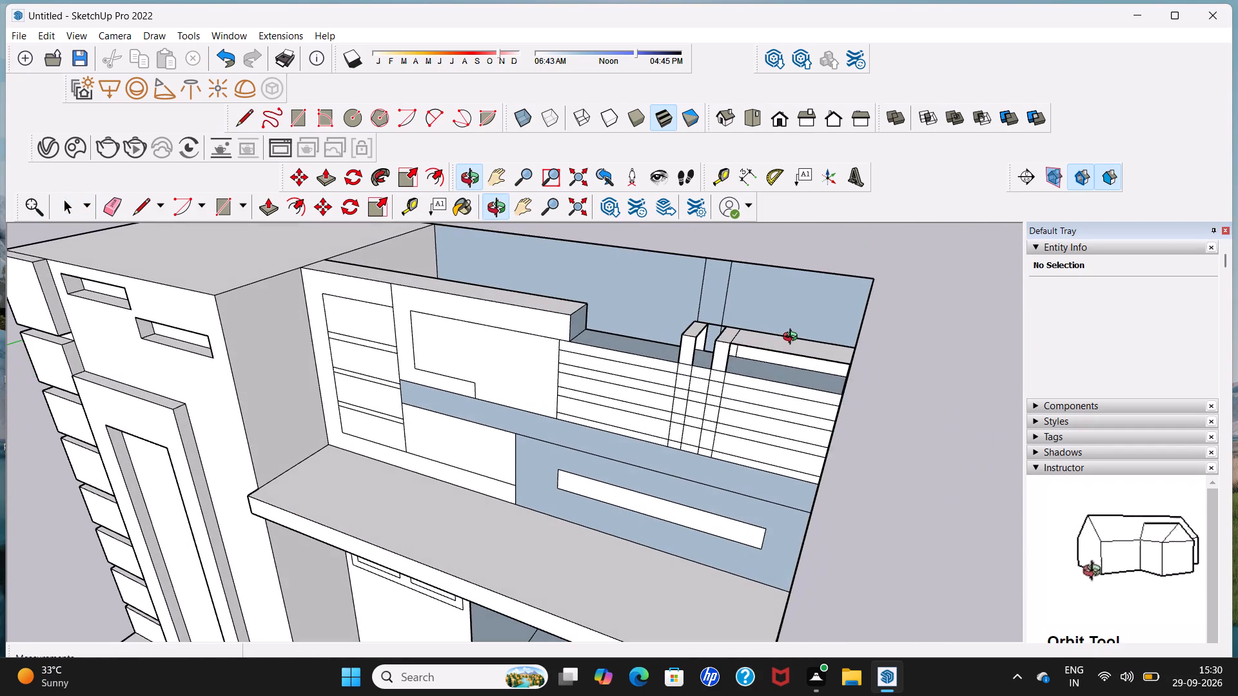
{"action": "middle_click_drag", "start_coordinate": [793, 338], "coordinate": [795, 339]}
{"action": "left_click", "coordinate": [711, 323]}
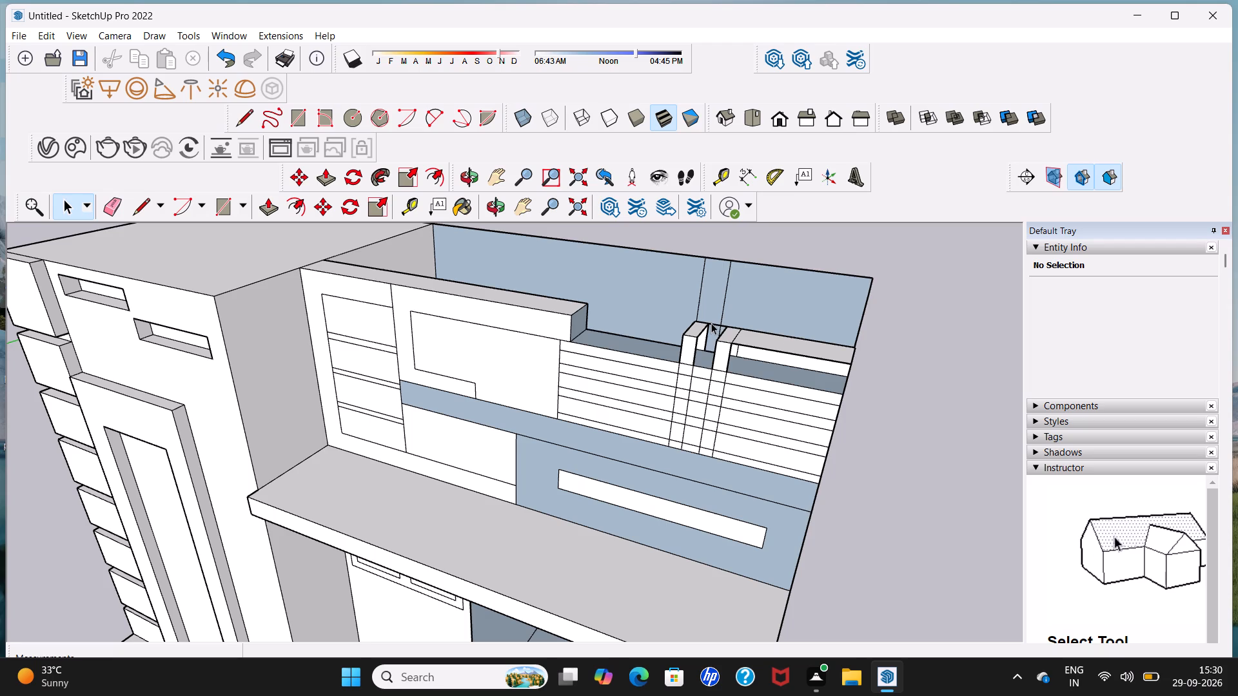
{"action": "key", "text": "Delete"}
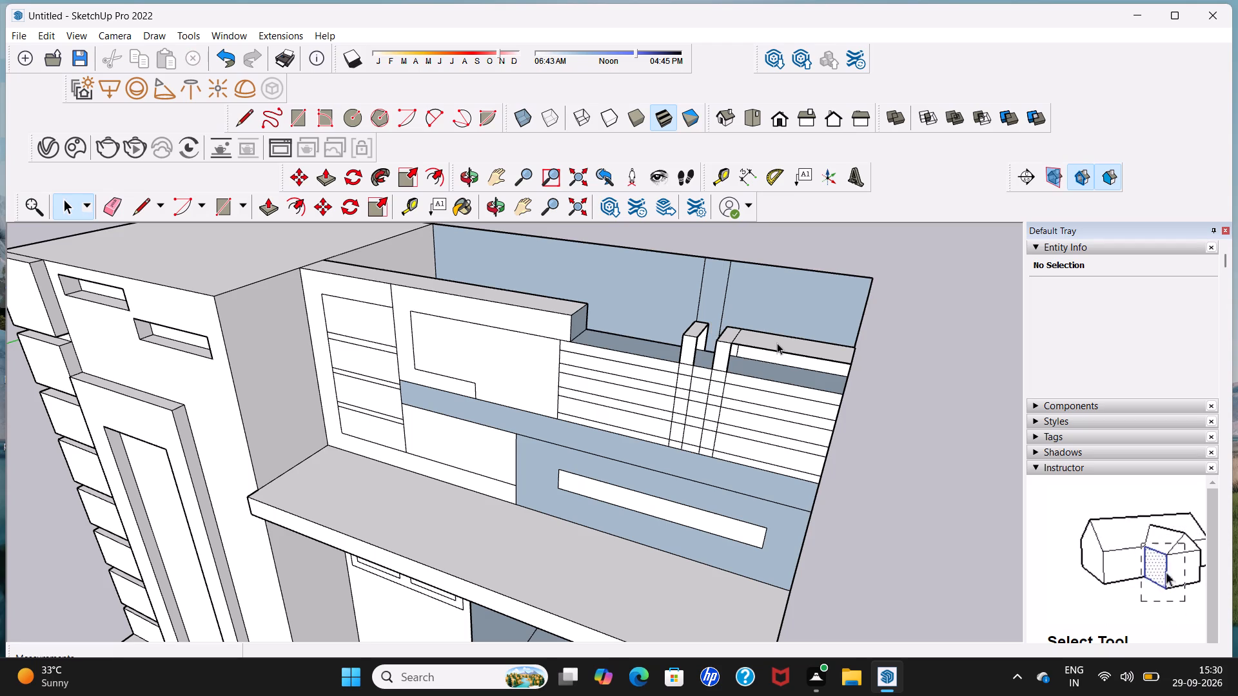
Delete the top face and back face of the top strip's outer section beyond the second upright, plus their leftover edges.
{"action": "left_click", "coordinate": [777, 343]}
{"action": "key", "text": "Delete"}
{"action": "left_click", "coordinate": [784, 352]}
{"action": "key", "text": "Delete"}
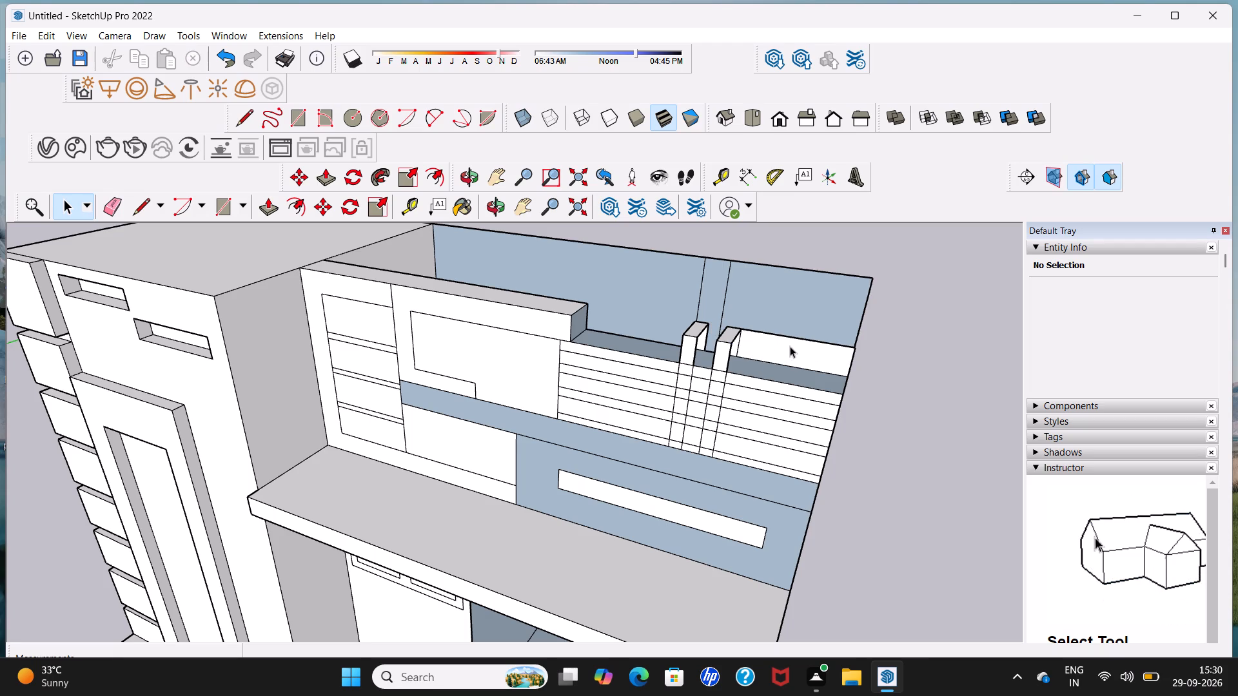
{"action": "left_click", "coordinate": [791, 345]}
{"action": "key", "text": "Delete"}
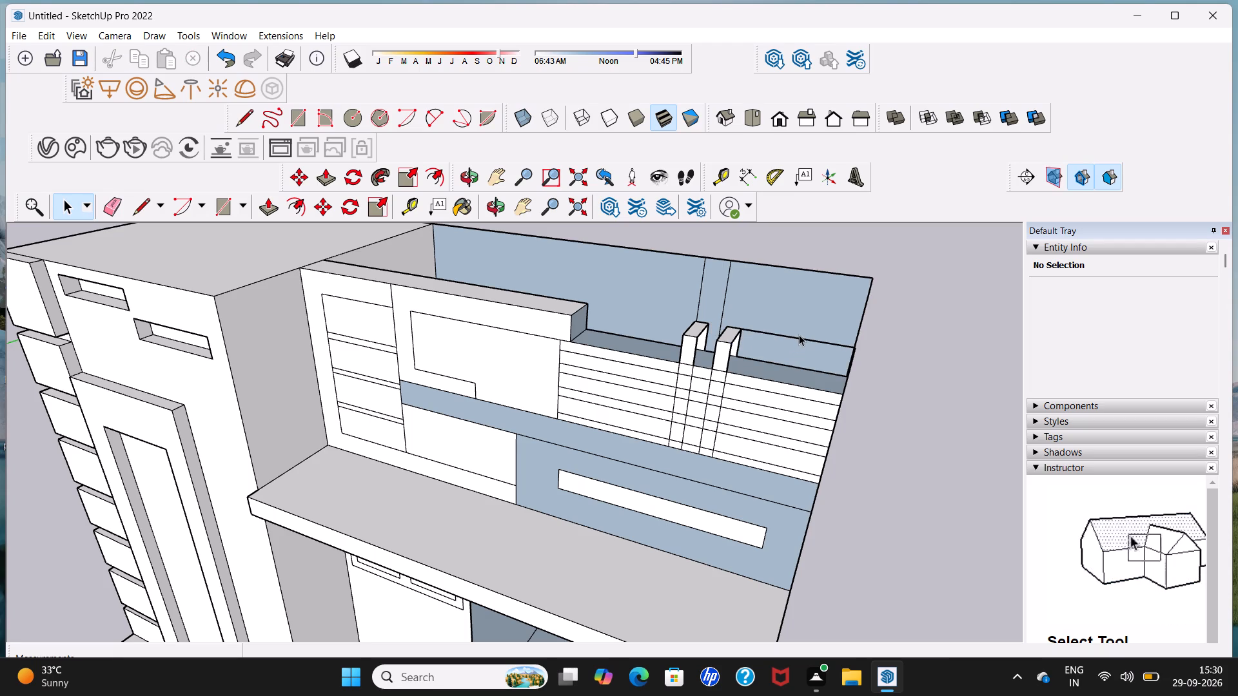
{"action": "left_click", "coordinate": [799, 337]}
{"action": "key", "text": "Delete"}
Draw a line about 1' long across the wall thickness at the second upright's base to close its outer side face.
{"action": "middle_click_drag", "start_coordinate": [781, 349], "coordinate": [707, 369]}
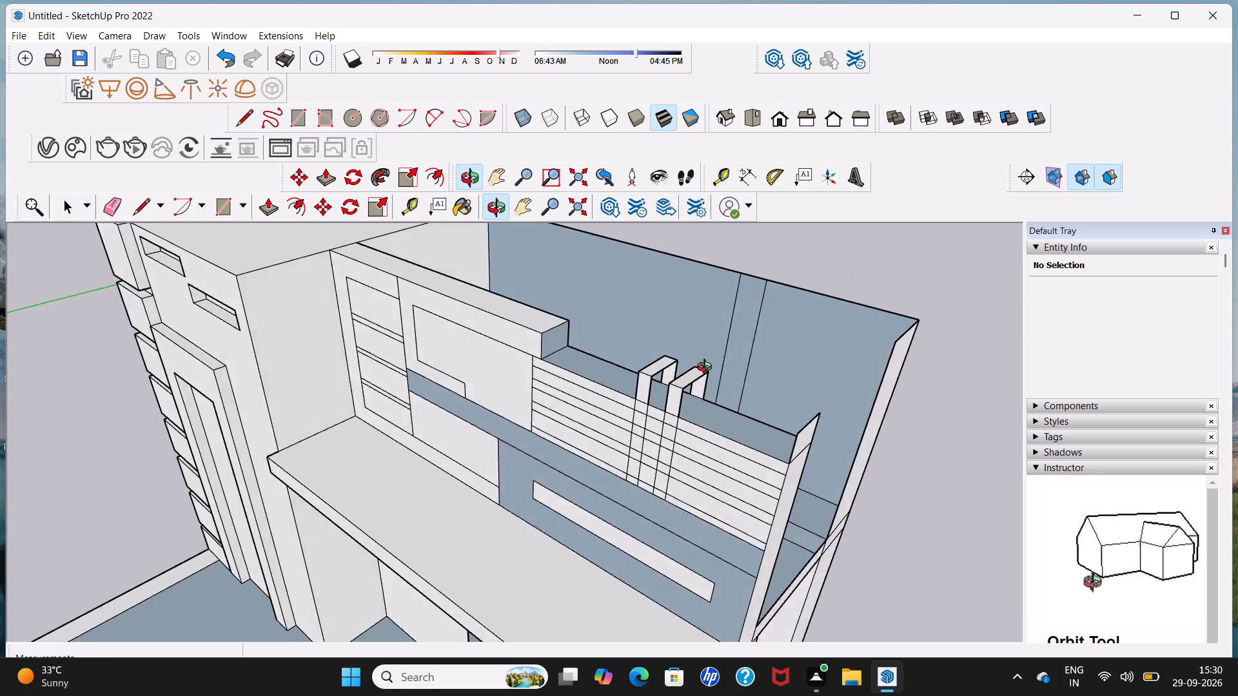
{"action": "middle_click_drag", "start_coordinate": [707, 369], "coordinate": [678, 356]}
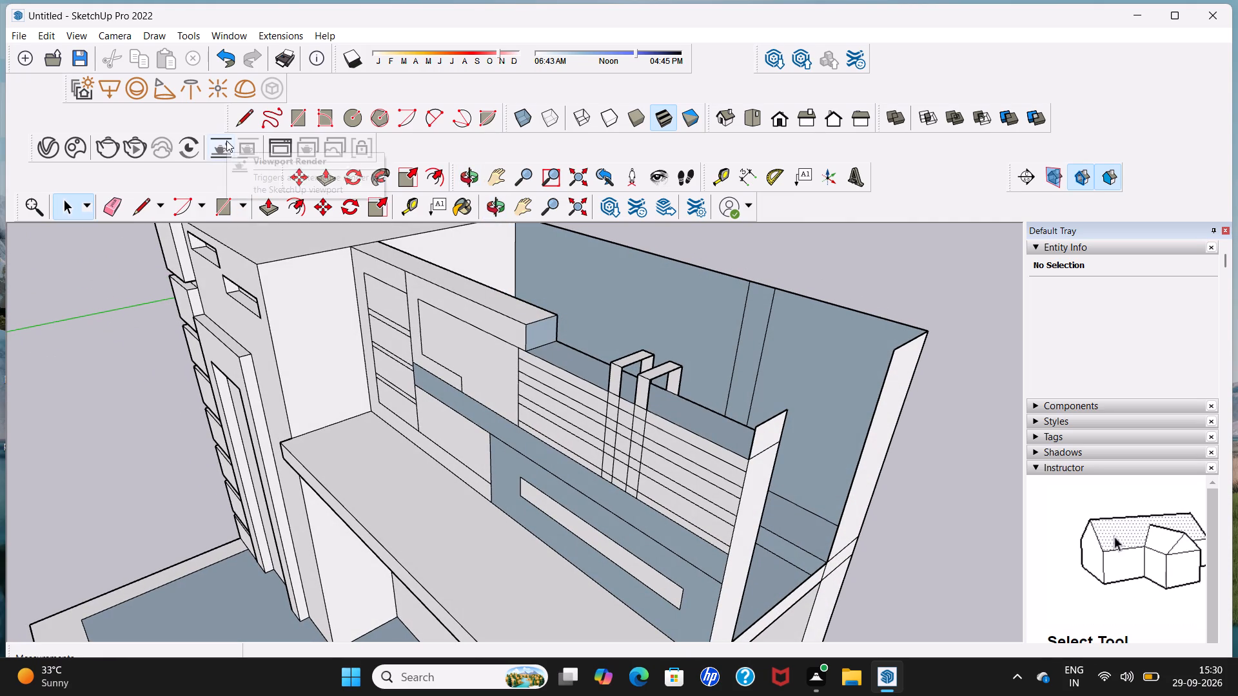
{"action": "left_click", "coordinate": [251, 124]}
{"action": "middle_click_drag", "start_coordinate": [441, 347], "coordinate": [403, 330]}
{"action": "scroll", "coordinate": [475, 390], "scroll_direction": "up", "scroll_amount": 3}
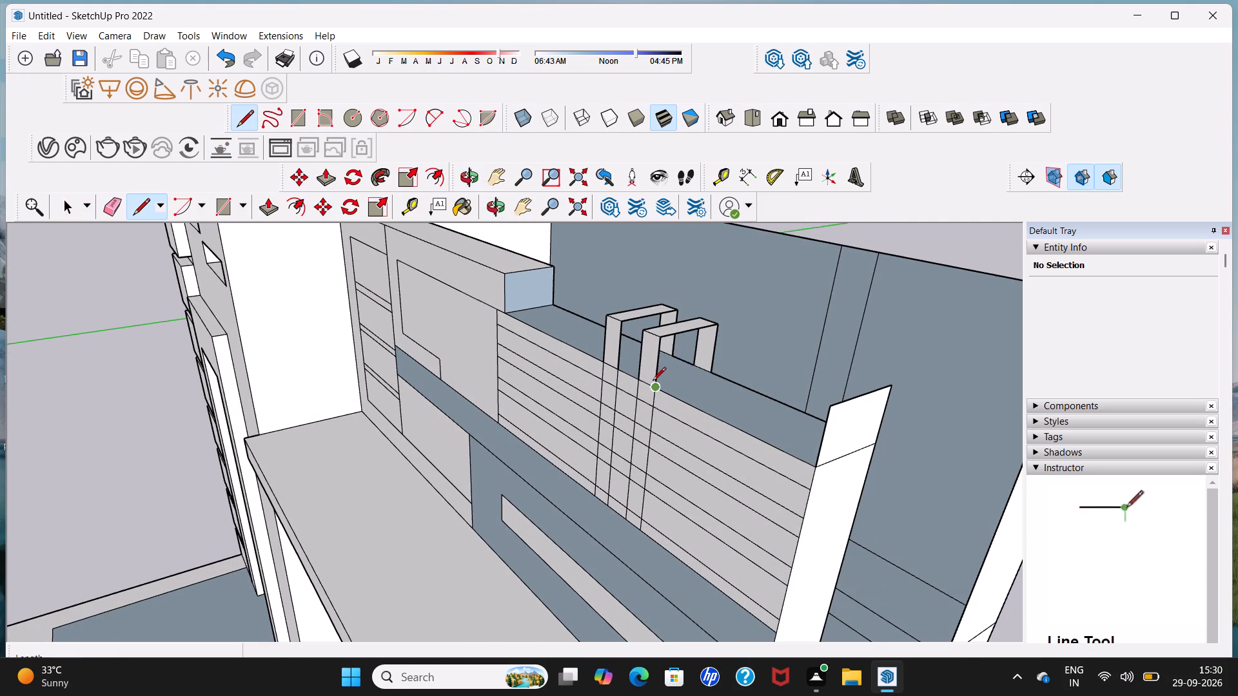
{"action": "left_click", "coordinate": [656, 386]}
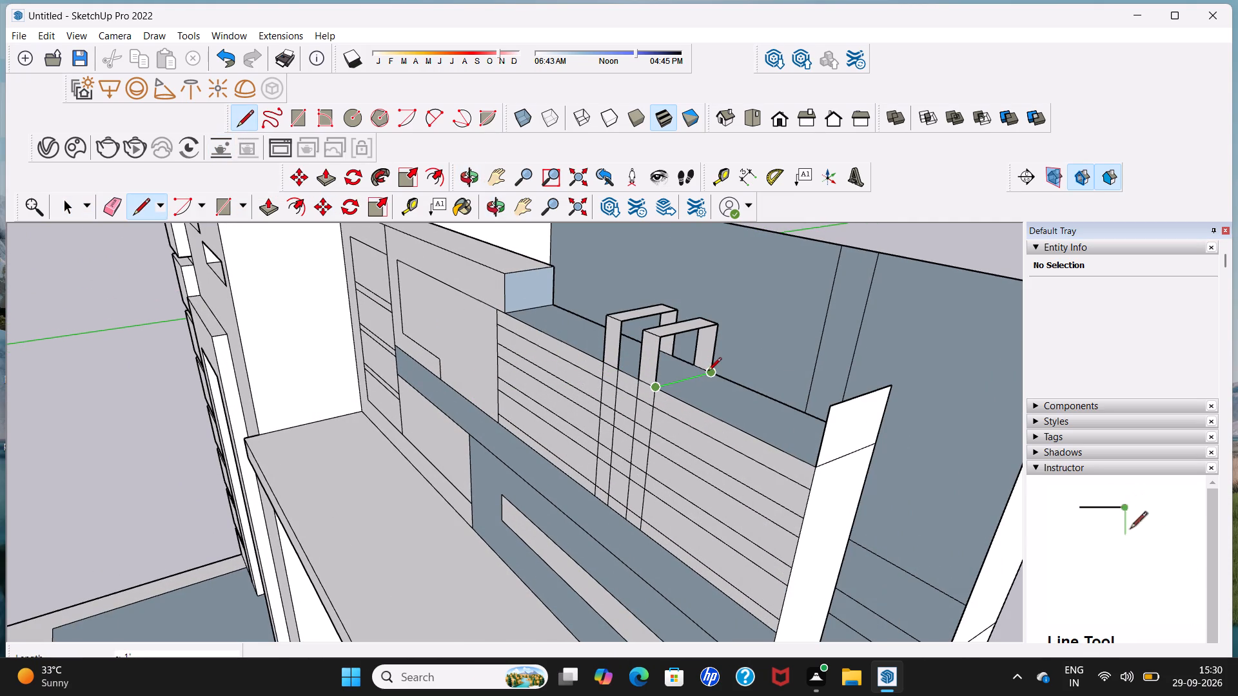
{"action": "left_click", "coordinate": [708, 372]}
Draw a line about 1' long across the second upright's base on the side facing the first upright, closing that side face.
{"action": "middle_click_drag", "start_coordinate": [702, 376], "coordinate": [967, 298]}
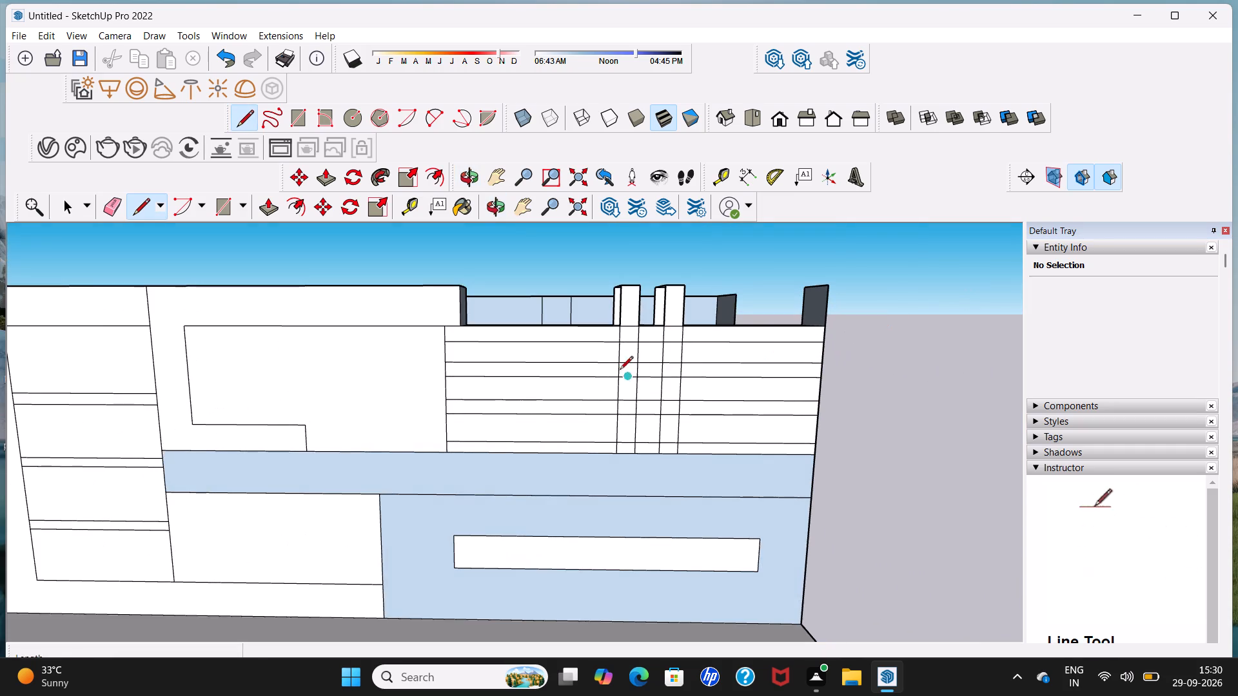
{"action": "middle_click_drag", "start_coordinate": [616, 352], "coordinate": [671, 379]}
{"action": "scroll", "coordinate": [640, 326], "scroll_direction": "up", "scroll_amount": 7}
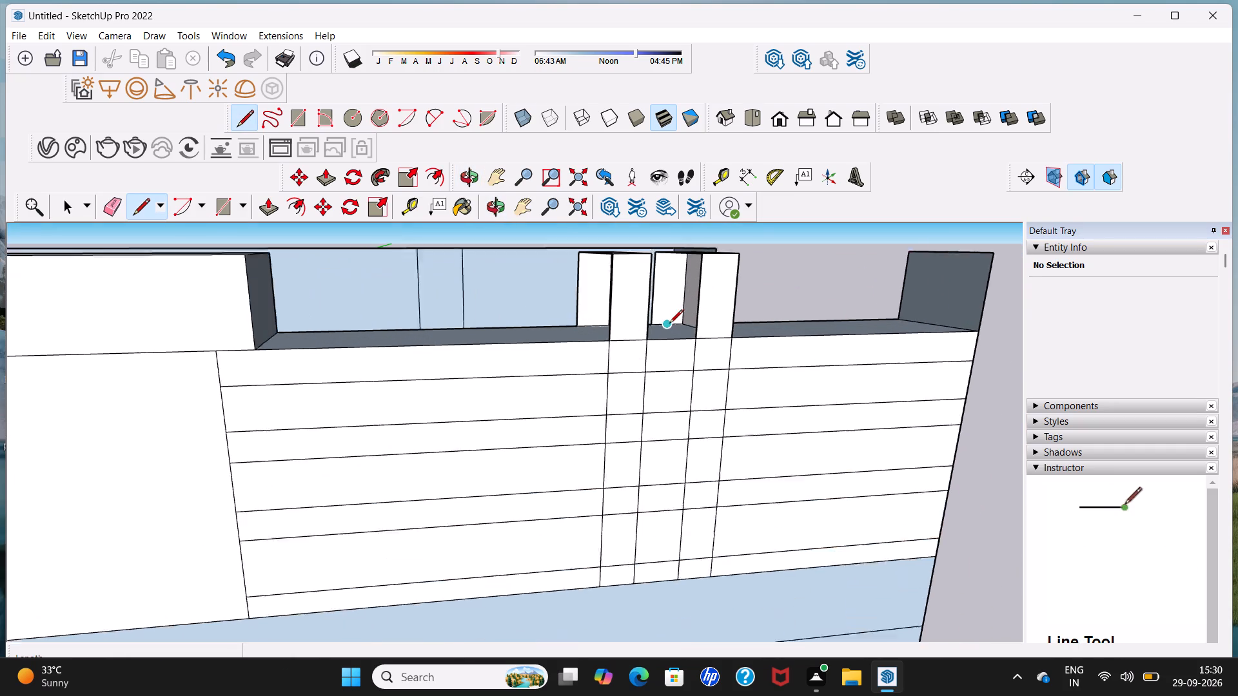
{"action": "scroll", "coordinate": [669, 324], "scroll_direction": "up", "scroll_amount": 6}
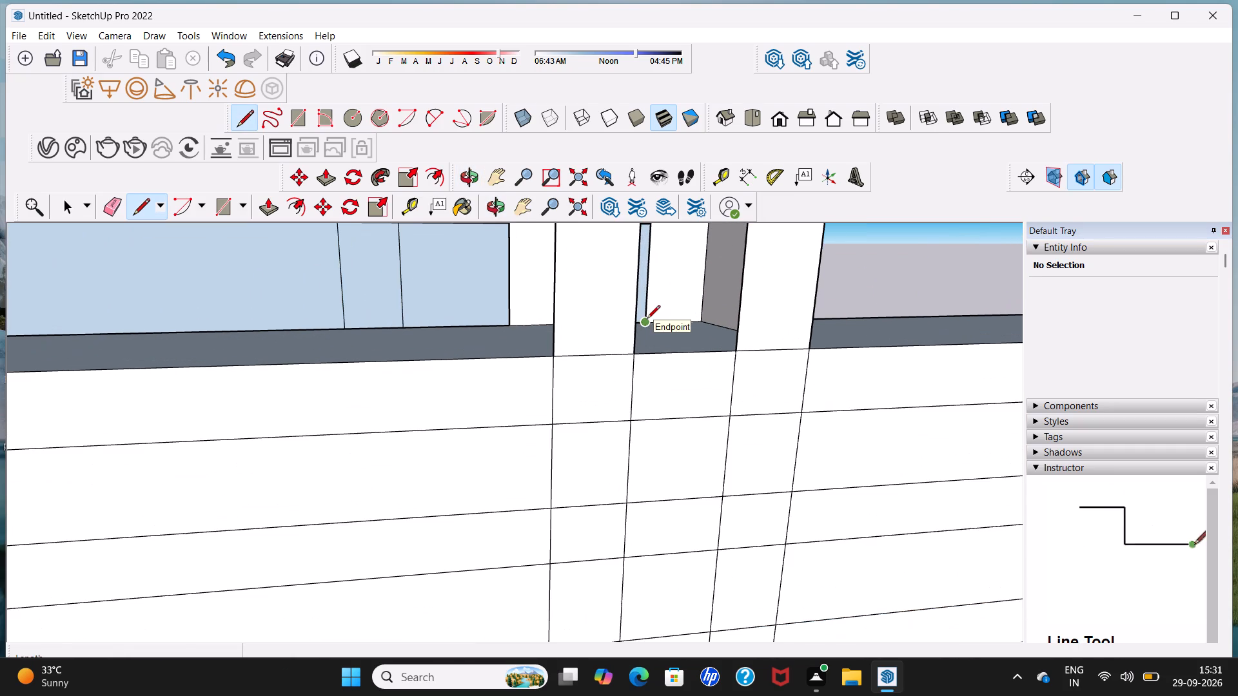
{"action": "left_click", "coordinate": [647, 320]}
{"action": "left_click", "coordinate": [735, 345]}
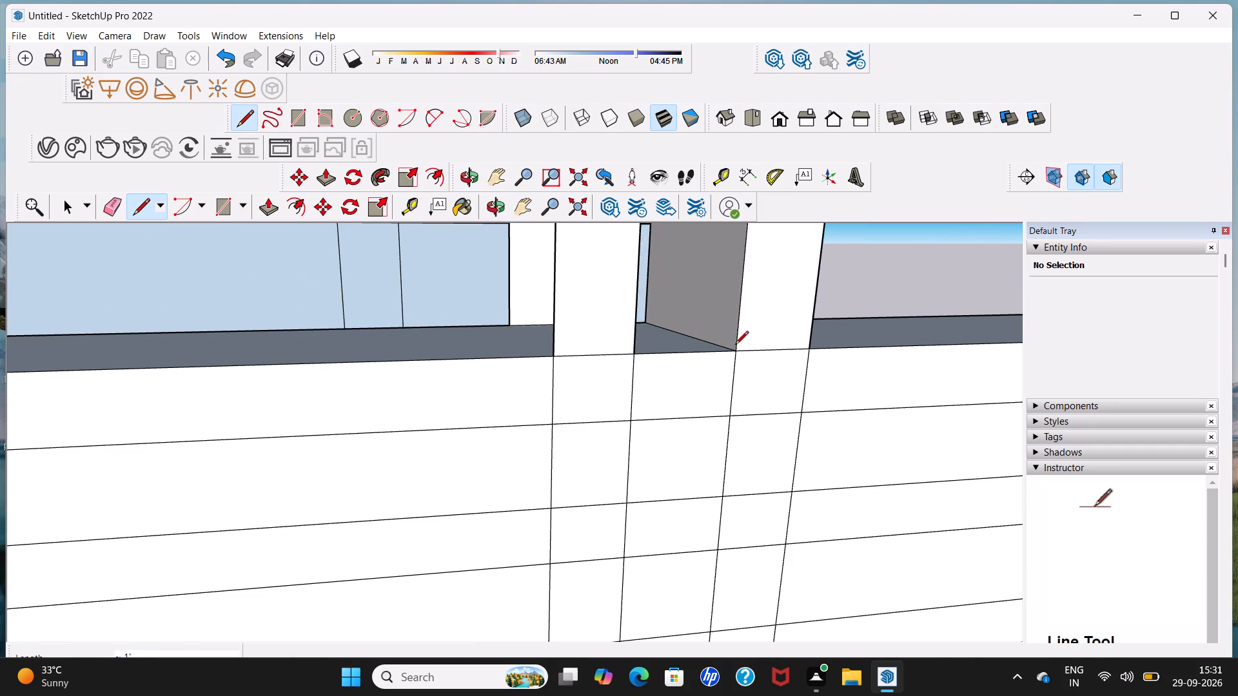
Draw lines about 1' long across the wall thickness along both sides of the first upright's base, closing its two side faces.
{"action": "scroll", "coordinate": [733, 342], "scroll_direction": "down", "scroll_amount": 4}
{"action": "middle_click_drag", "start_coordinate": [633, 376], "coordinate": [728, 393]}
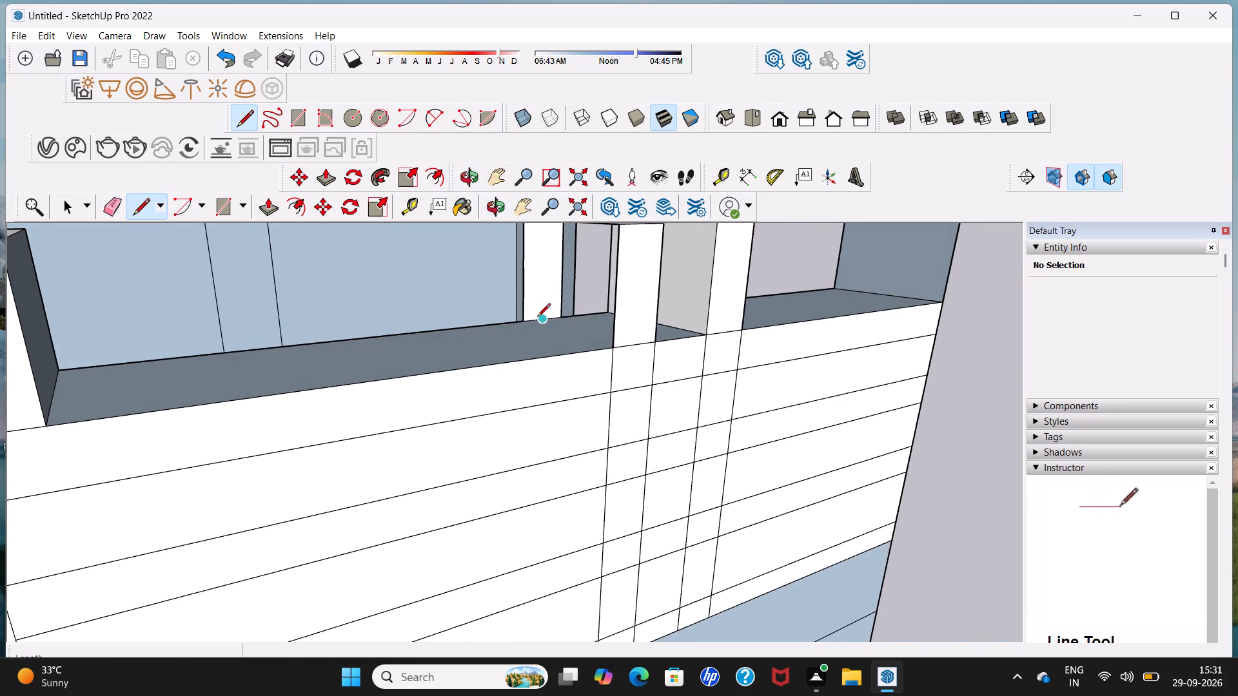
{"action": "left_click", "coordinate": [527, 322]}
{"action": "left_click", "coordinate": [615, 342]}
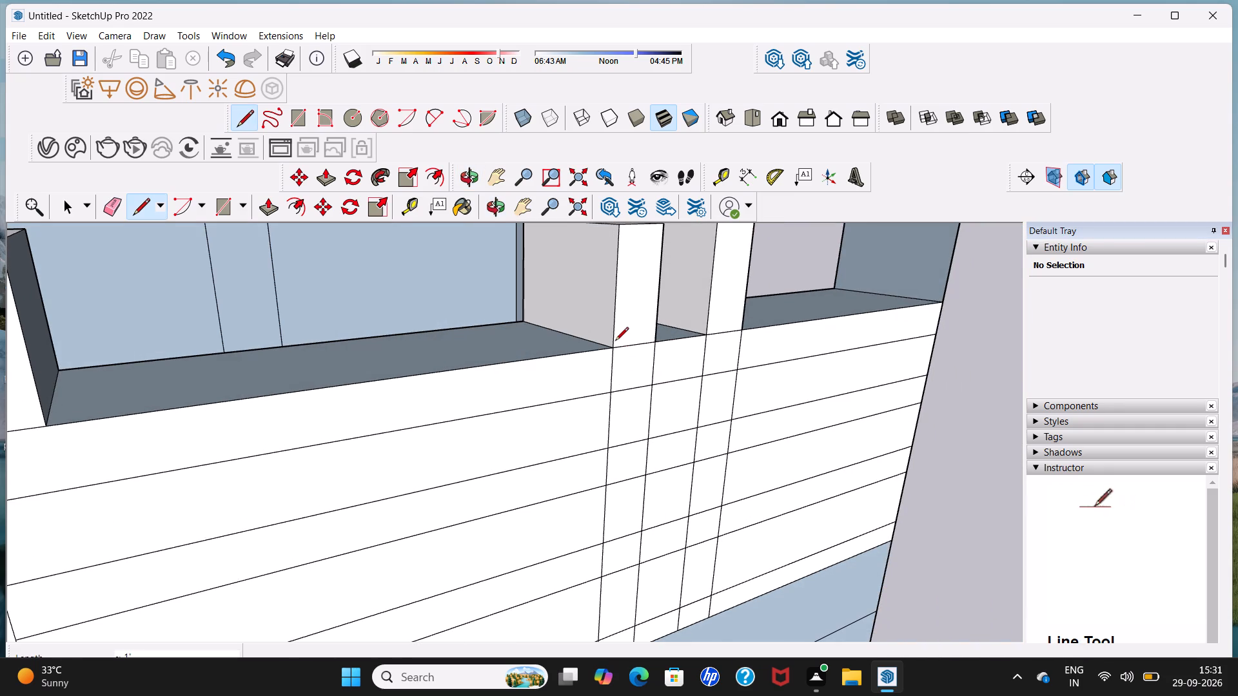
{"action": "scroll", "coordinate": [615, 342], "scroll_direction": "down", "scroll_amount": 2}
{"action": "middle_click_drag", "start_coordinate": [613, 353], "coordinate": [295, 391]}
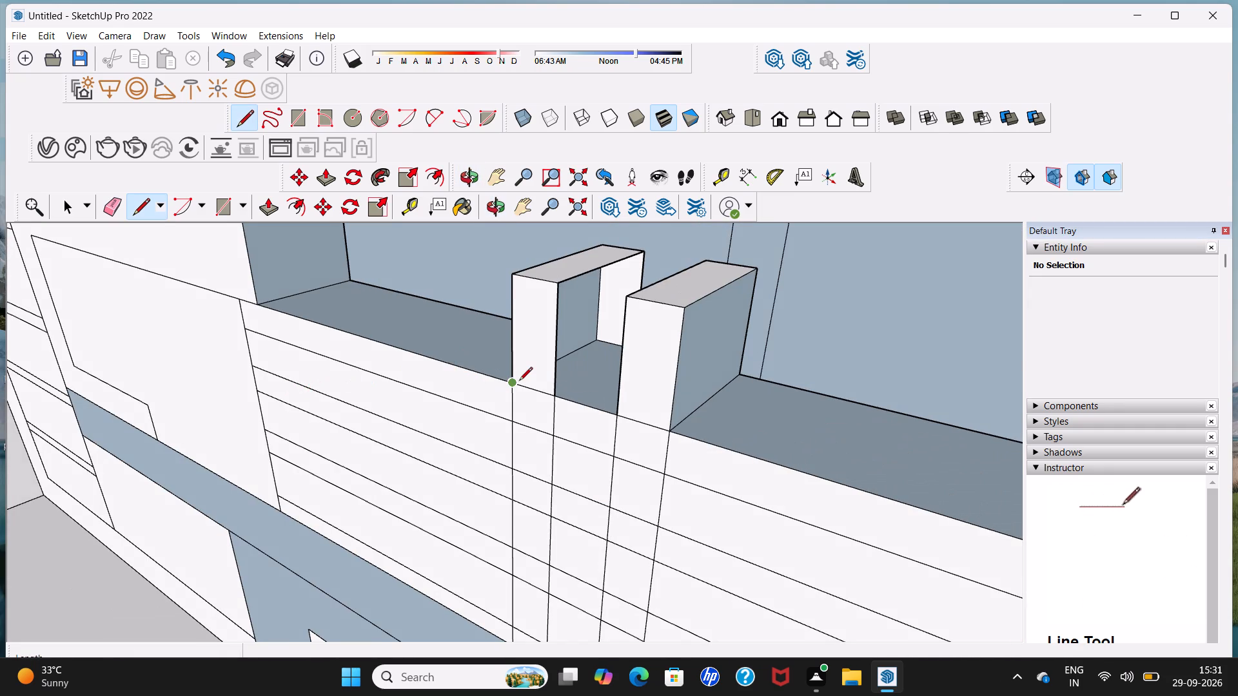
{"action": "scroll", "coordinate": [519, 382], "scroll_direction": "up", "scroll_amount": 5}
{"action": "left_click", "coordinate": [578, 409]}
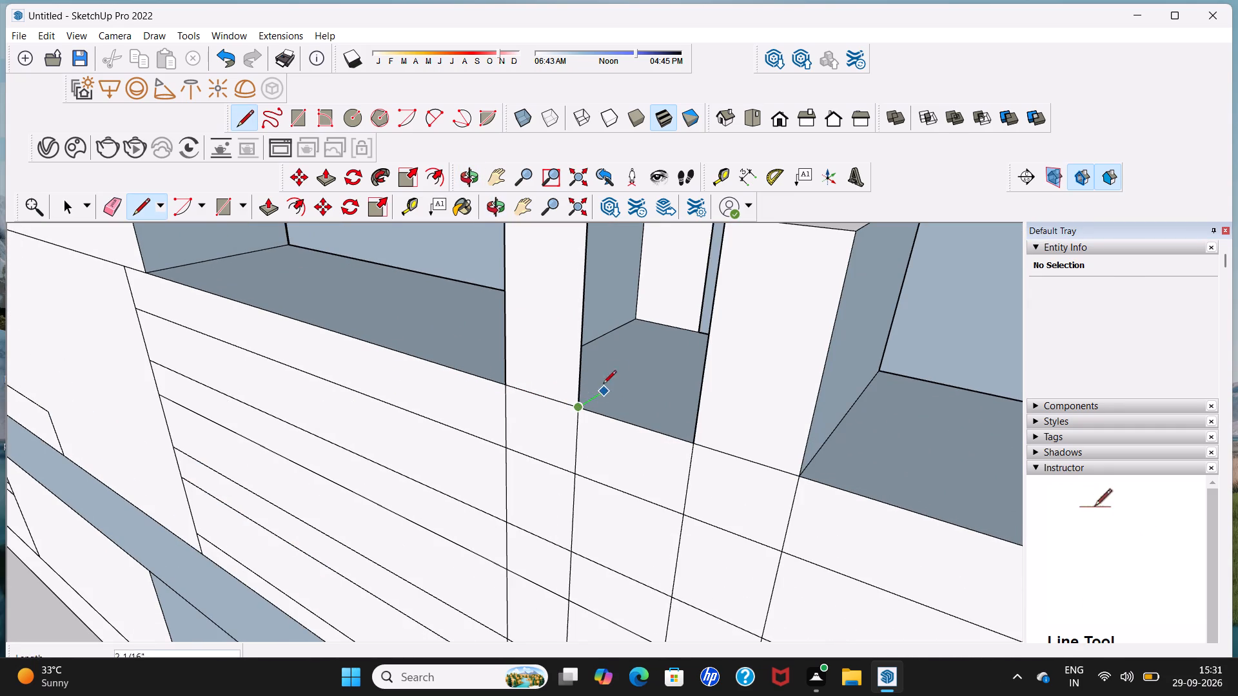
{"action": "left_click", "coordinate": [697, 327]}
Delete the end face standing at the top strip's outer end, plus its leftover edges.
{"action": "scroll", "coordinate": [697, 327], "scroll_direction": "down", "scroll_amount": 6}
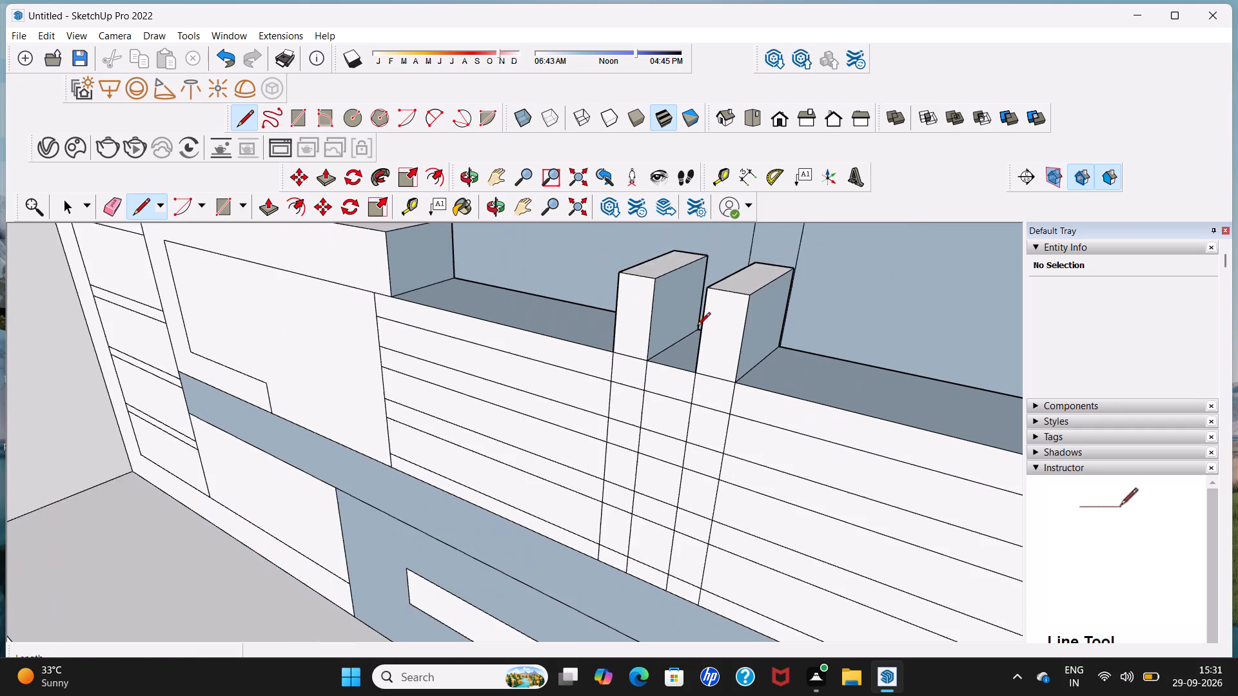
{"action": "scroll", "coordinate": [697, 327], "scroll_direction": "down", "scroll_amount": 6}
{"action": "middle_click_drag", "start_coordinate": [653, 363], "coordinate": [740, 259]}
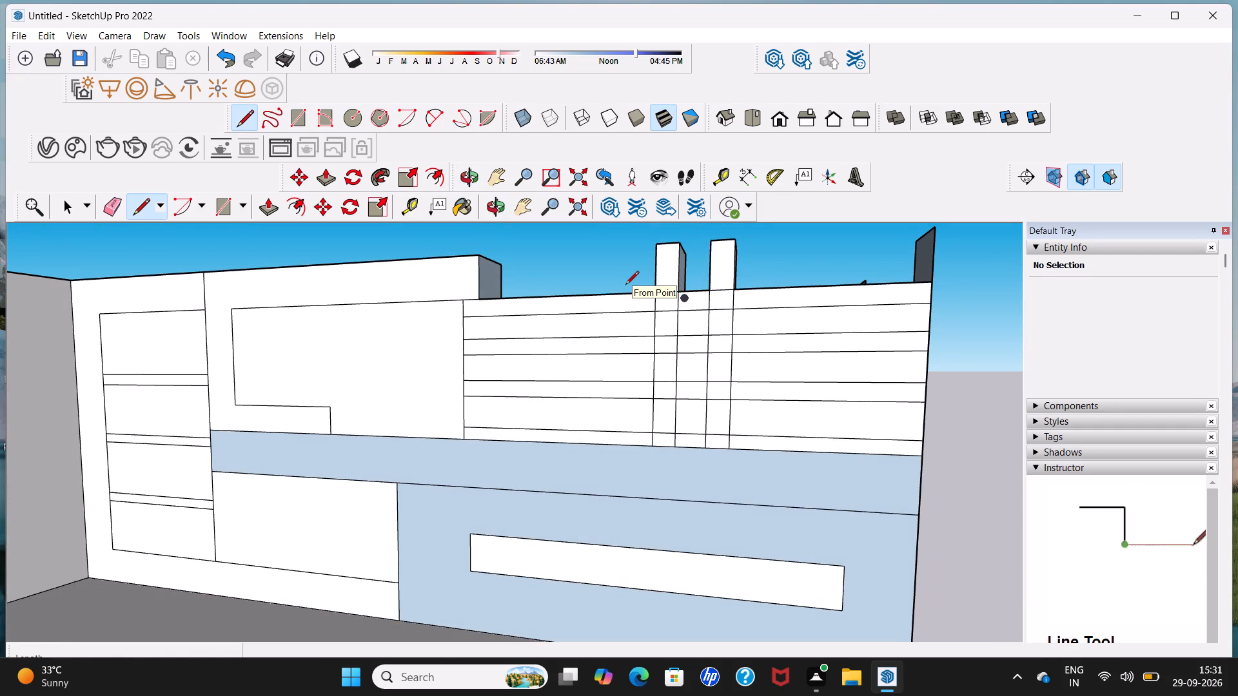
{"action": "scroll", "coordinate": [625, 285], "scroll_direction": "down", "scroll_amount": 4}
{"action": "middle_click_drag", "start_coordinate": [633, 345], "coordinate": [685, 551]}
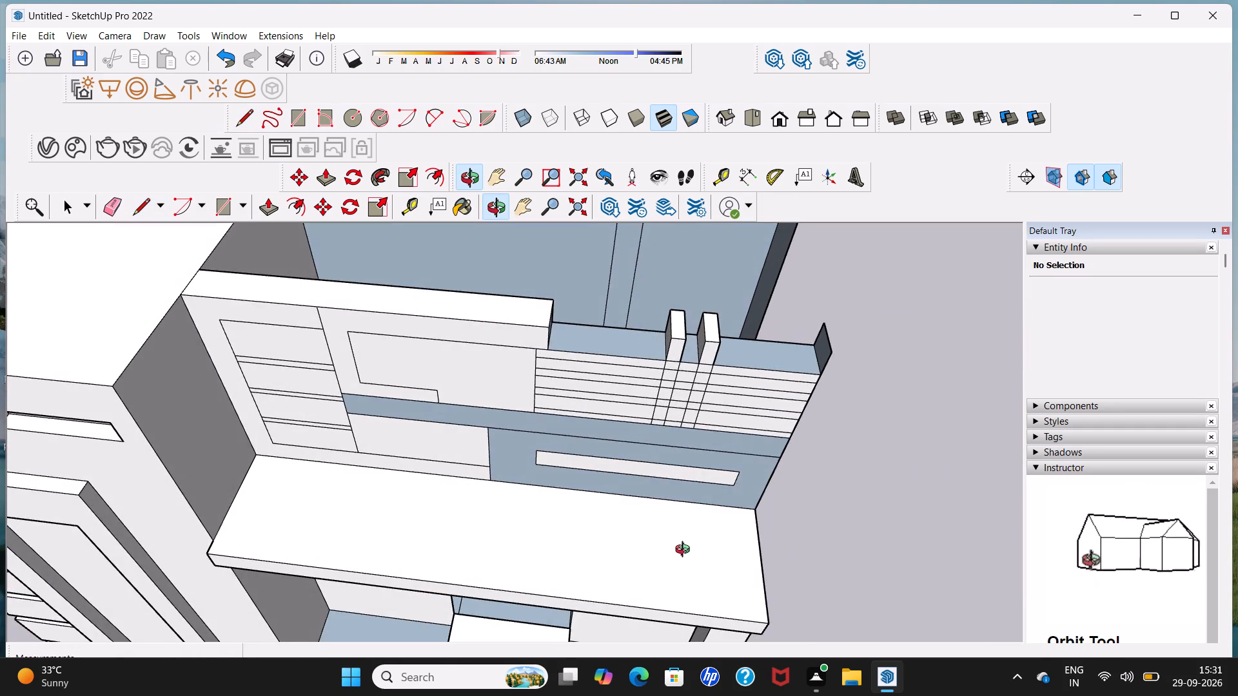
{"action": "middle_click_drag", "start_coordinate": [685, 551], "coordinate": [655, 478]}
{"action": "key", "text": "space"}
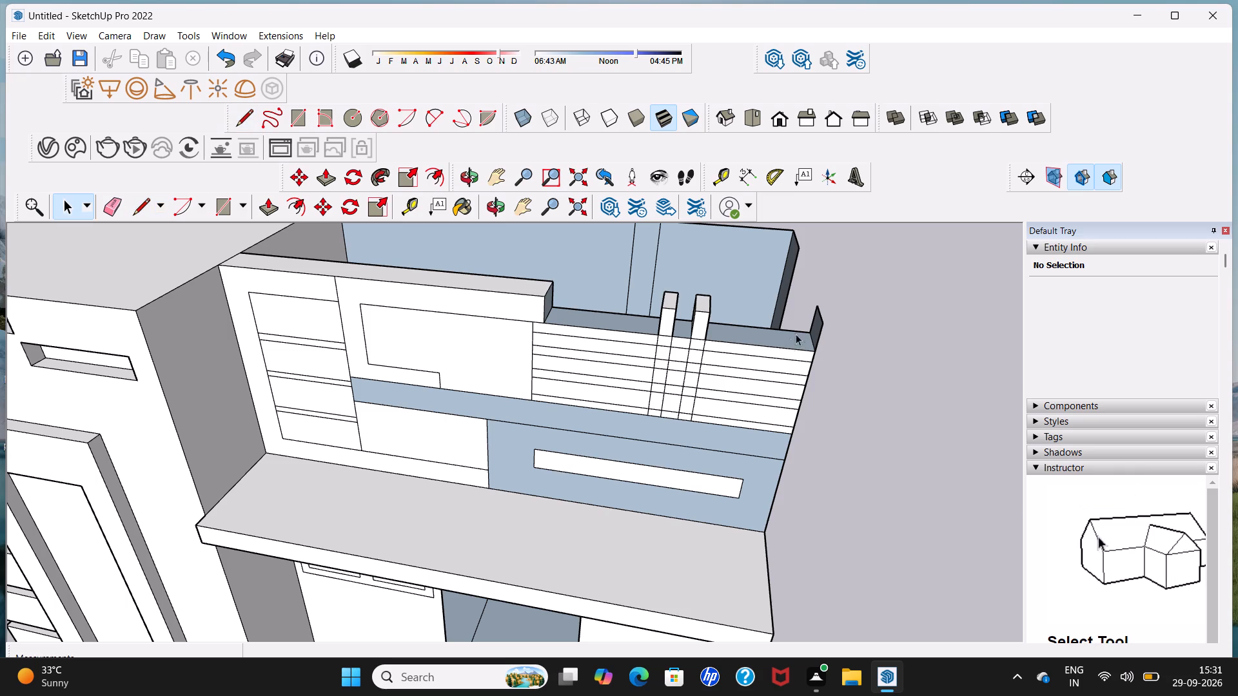
{"action": "left_click", "coordinate": [821, 321]}
{"action": "key", "text": "Delete"}
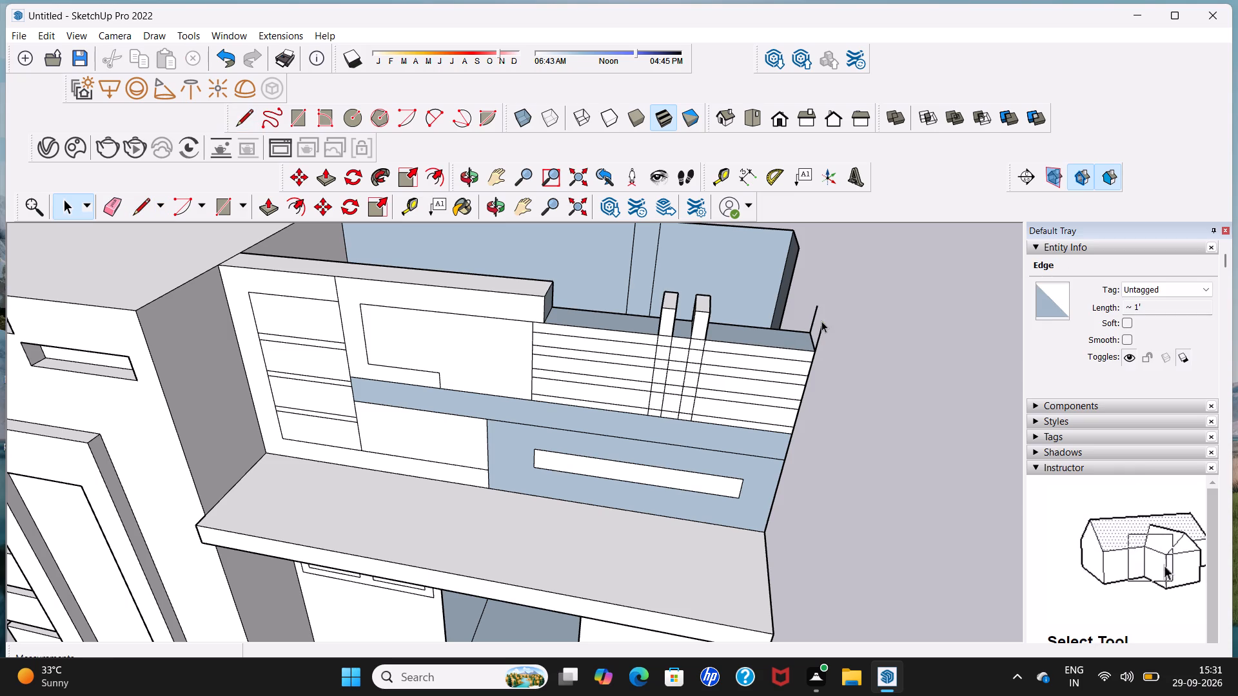
{"action": "left_click", "coordinate": [821, 330]}
{"action": "key", "text": "Delete"}
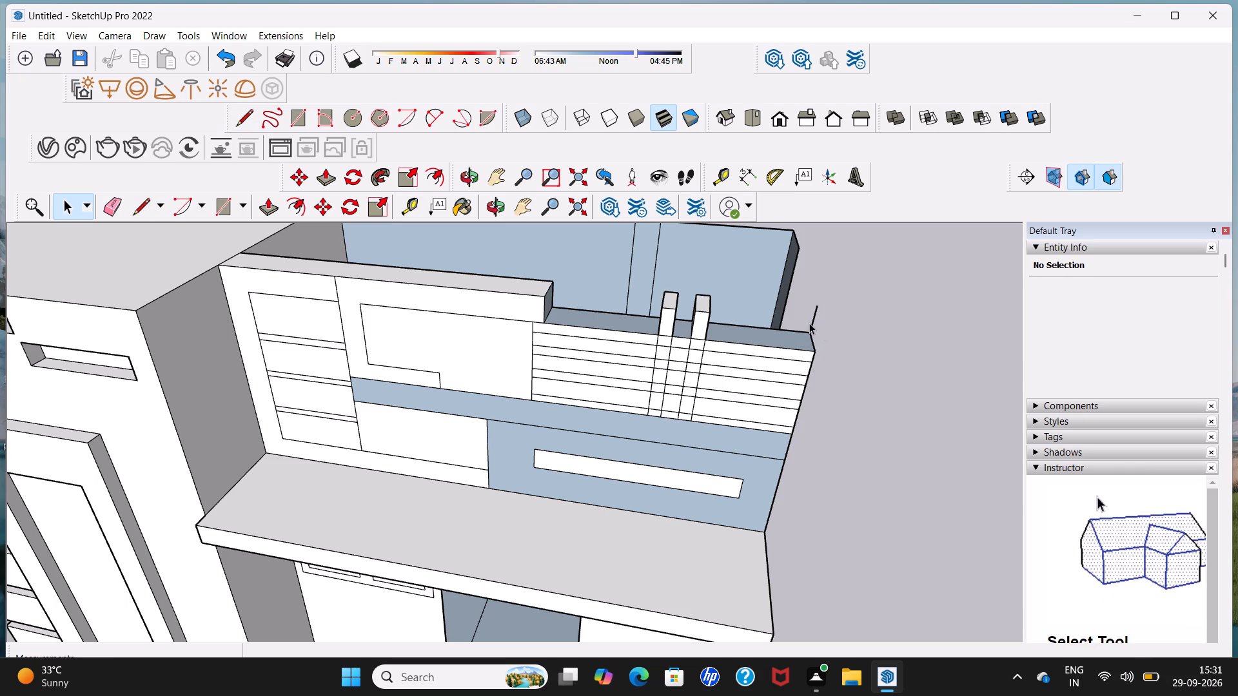
{"action": "left_click", "coordinate": [814, 315]}
{"action": "key", "text": "Delete"}
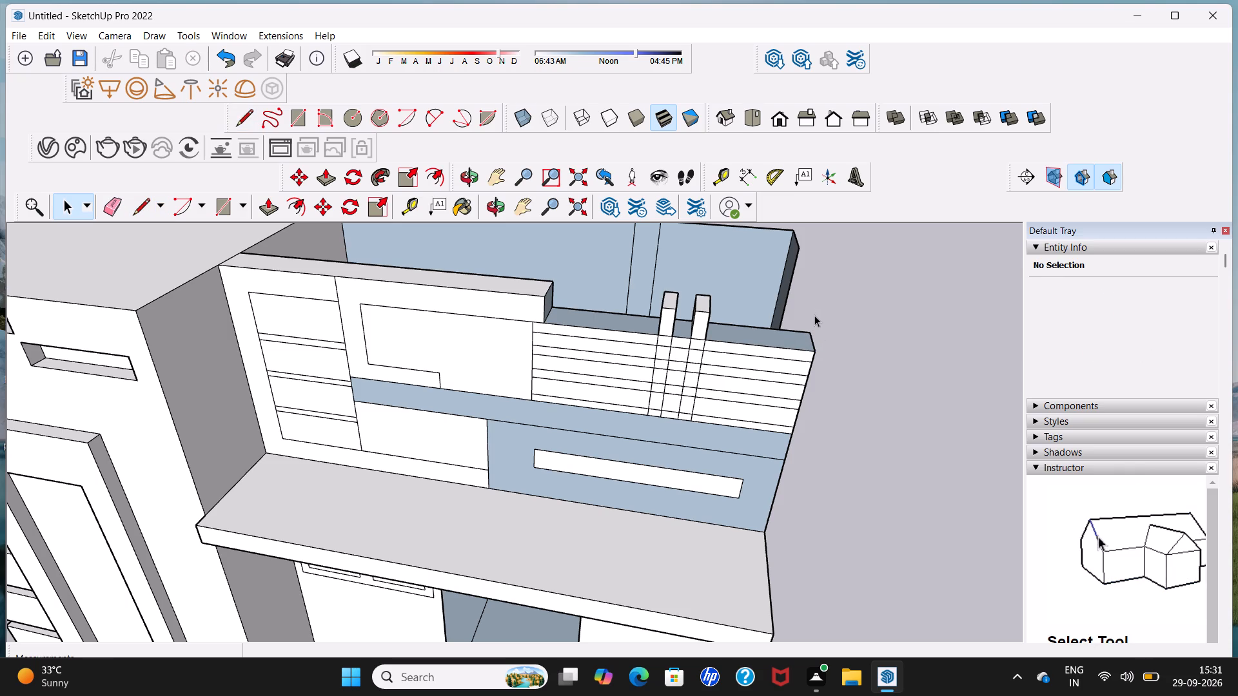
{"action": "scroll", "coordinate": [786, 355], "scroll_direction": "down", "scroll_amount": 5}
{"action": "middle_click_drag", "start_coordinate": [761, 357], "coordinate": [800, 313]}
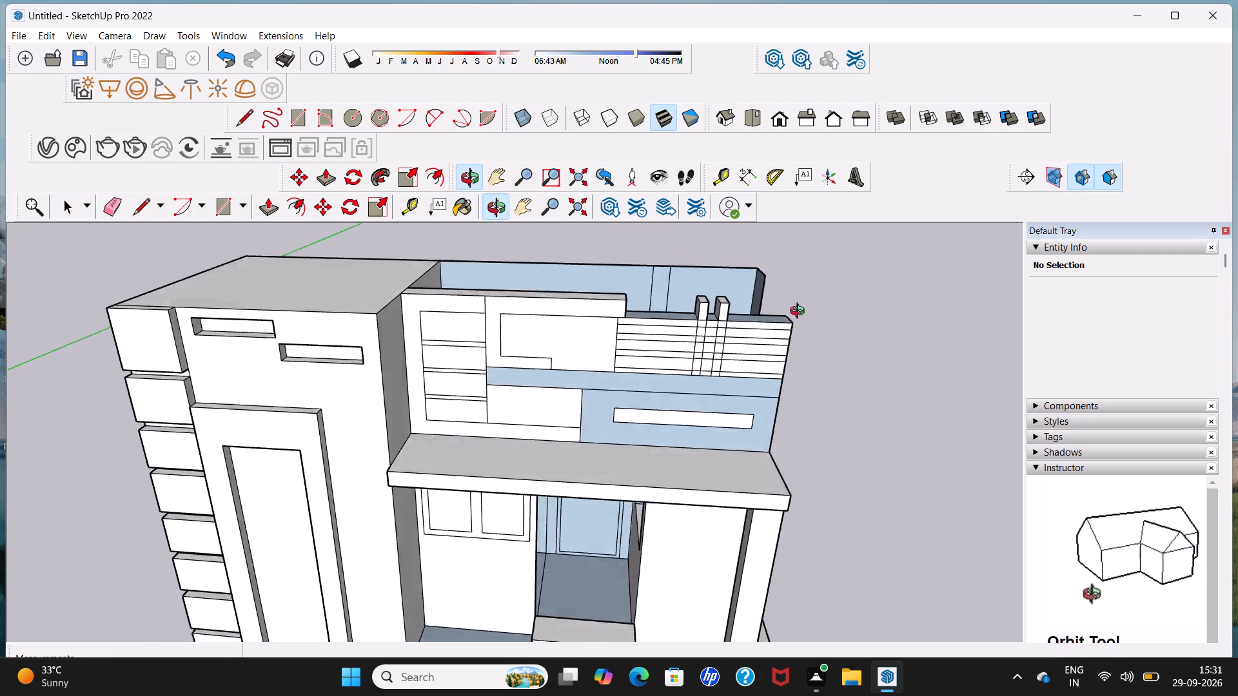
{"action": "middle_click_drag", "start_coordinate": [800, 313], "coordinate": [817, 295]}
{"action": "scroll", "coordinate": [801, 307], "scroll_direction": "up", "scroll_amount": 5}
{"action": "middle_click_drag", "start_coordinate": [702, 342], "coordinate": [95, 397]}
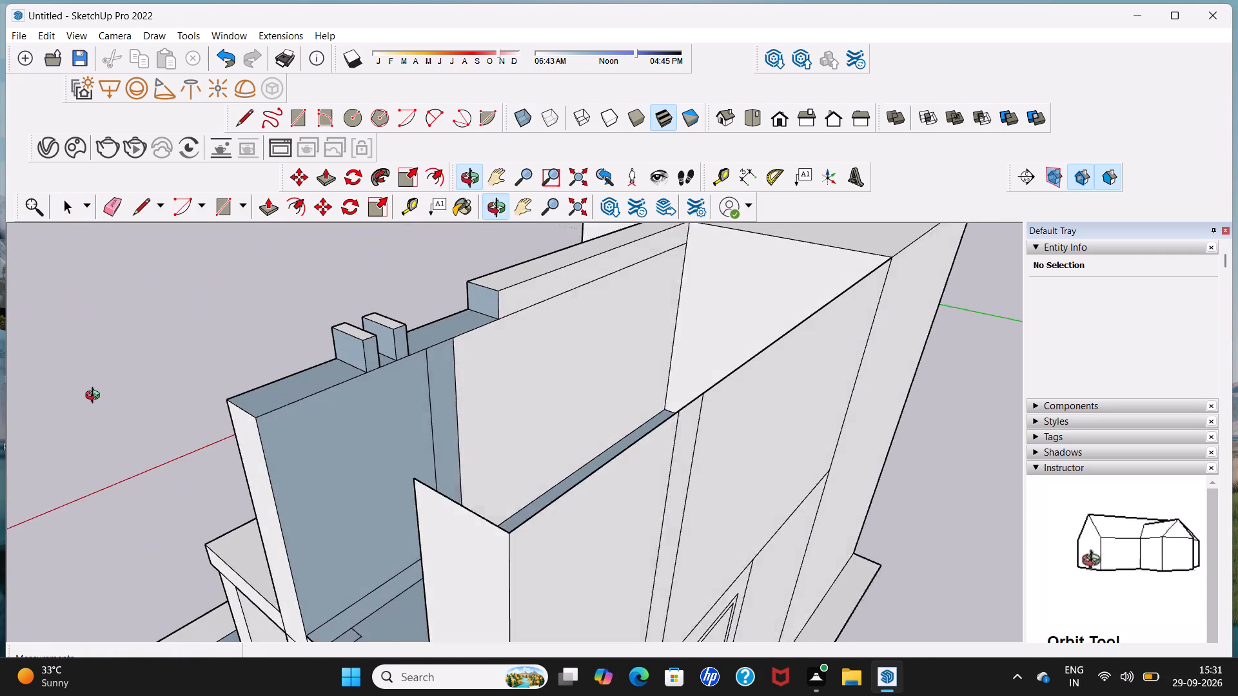
Delete the three wide panels between the horizontal bars, from the second upright to the upper front wall's free end.
{"action": "middle_click_drag", "start_coordinate": [95, 397], "coordinate": [564, 295]}
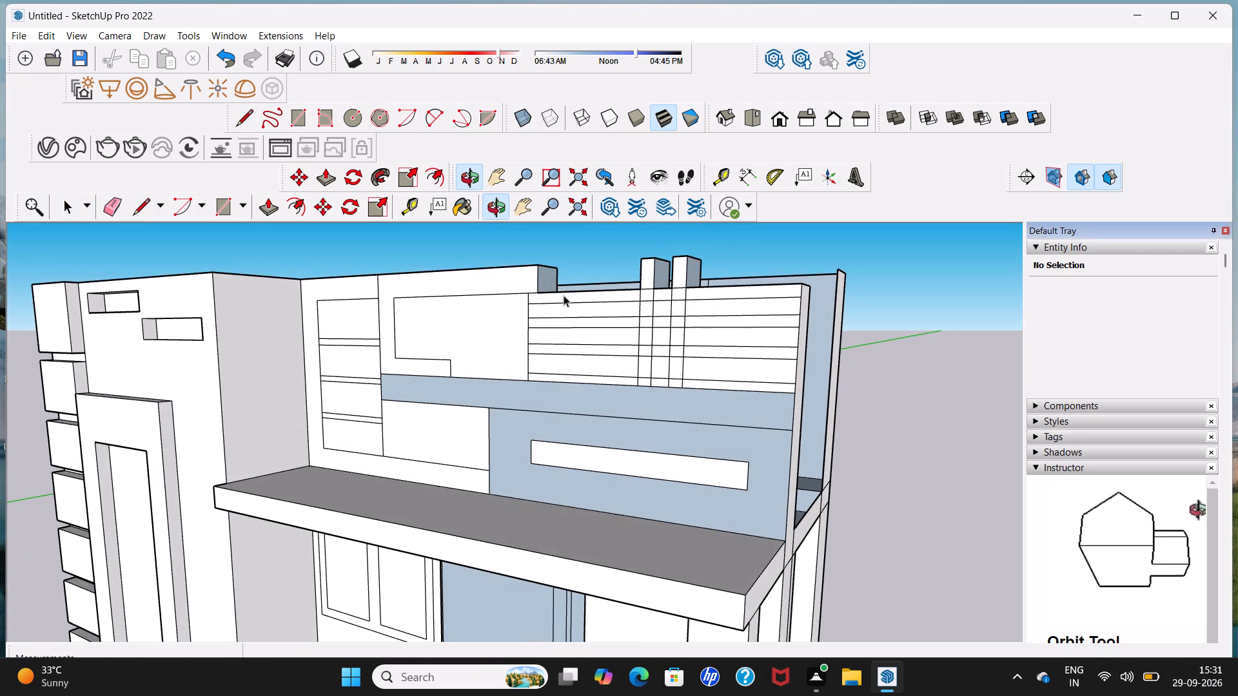
{"action": "left_click", "coordinate": [749, 369]}
{"action": "key", "text": "Delete"}
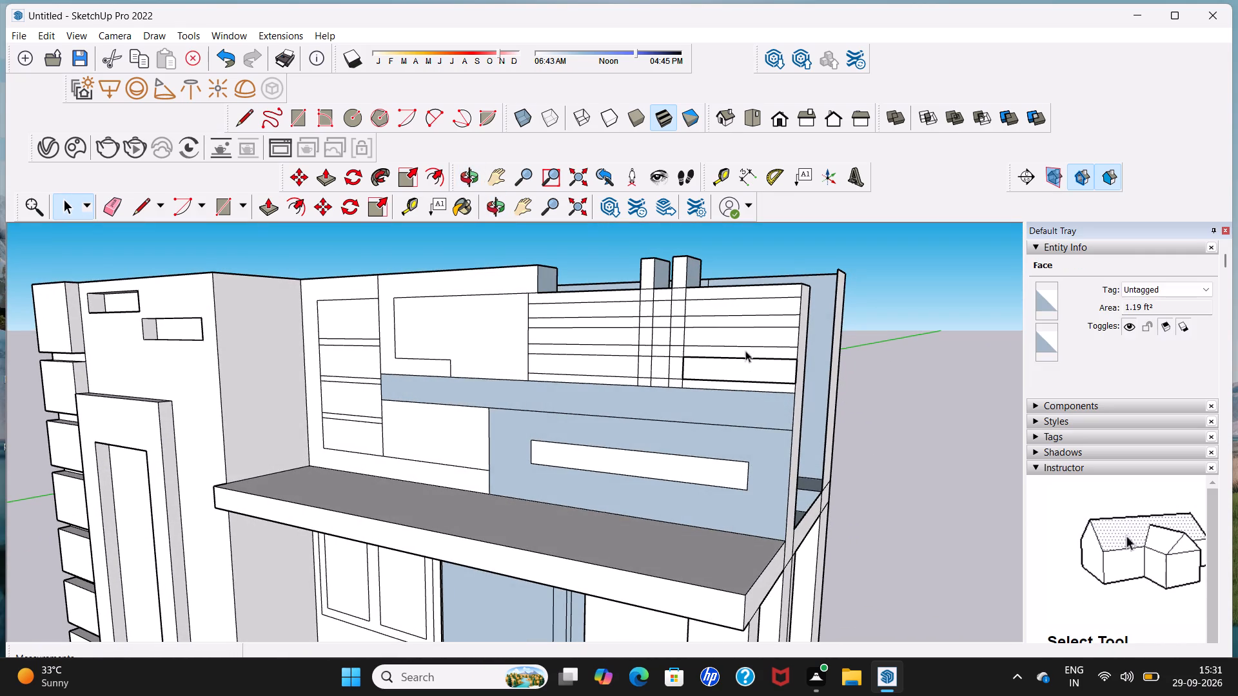
{"action": "left_click", "coordinate": [742, 377]}
{"action": "key", "text": "Delete"}
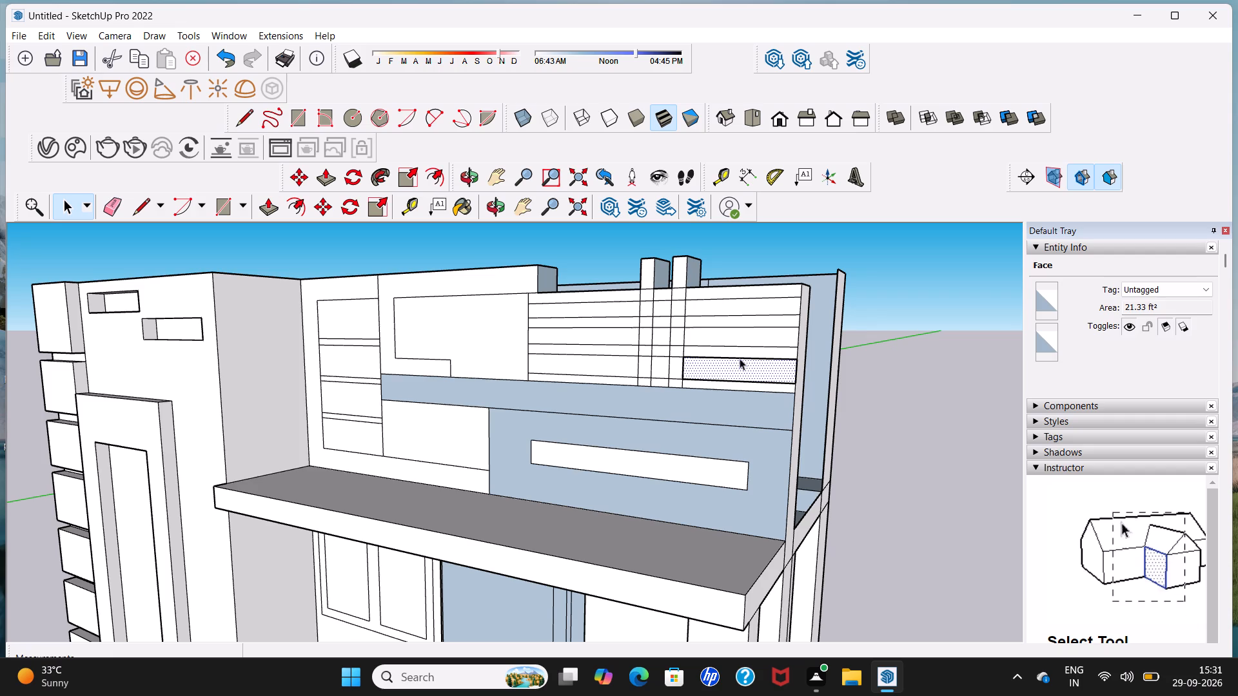
{"action": "left_click", "coordinate": [739, 369]}
{"action": "key", "text": "Delete"}
{"action": "scroll", "coordinate": [738, 353], "scroll_direction": "up", "scroll_amount": 3}
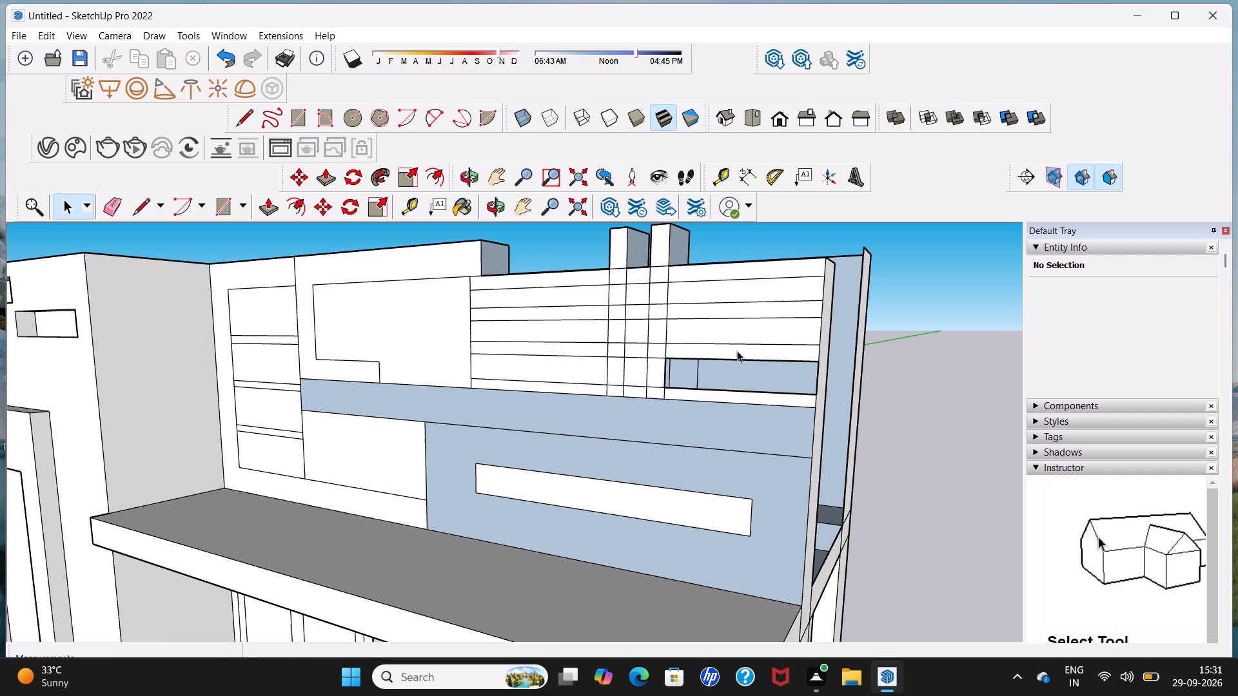
{"action": "left_click", "coordinate": [735, 333]}
{"action": "key", "text": "Delete"}
{"action": "key", "text": "Delete"}
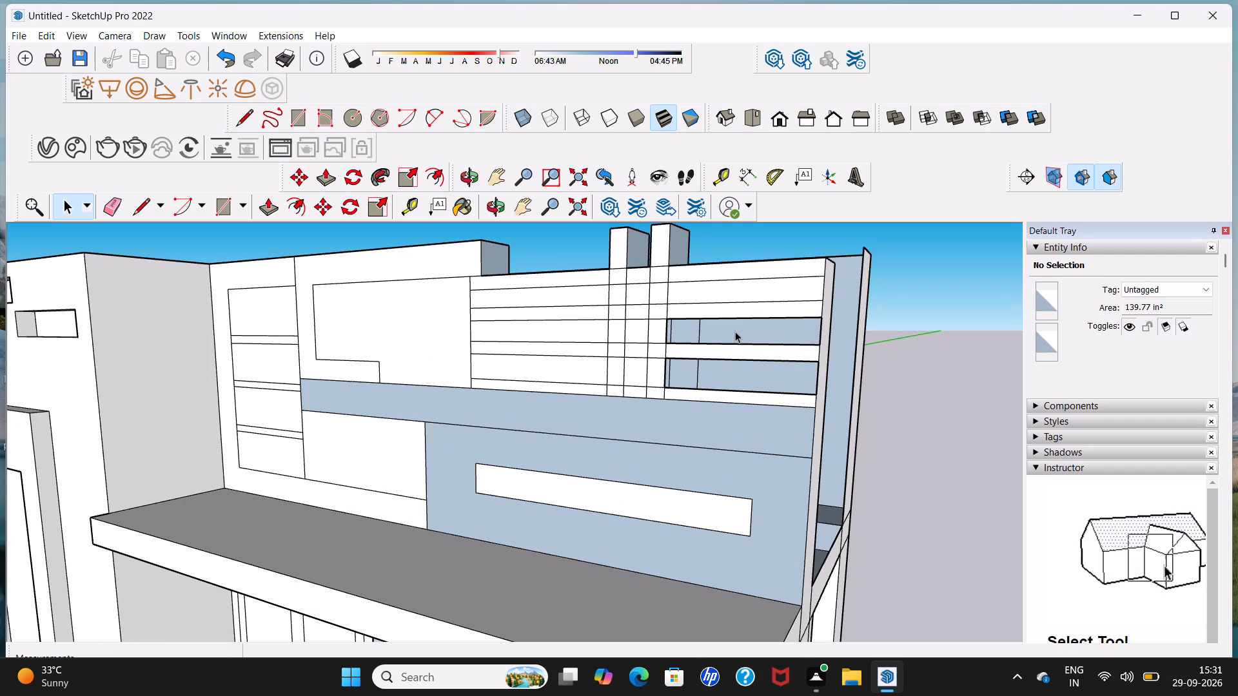
{"action": "left_click", "coordinate": [745, 287]}
{"action": "key", "text": "Delete"}
{"action": "key", "text": "Delete"}
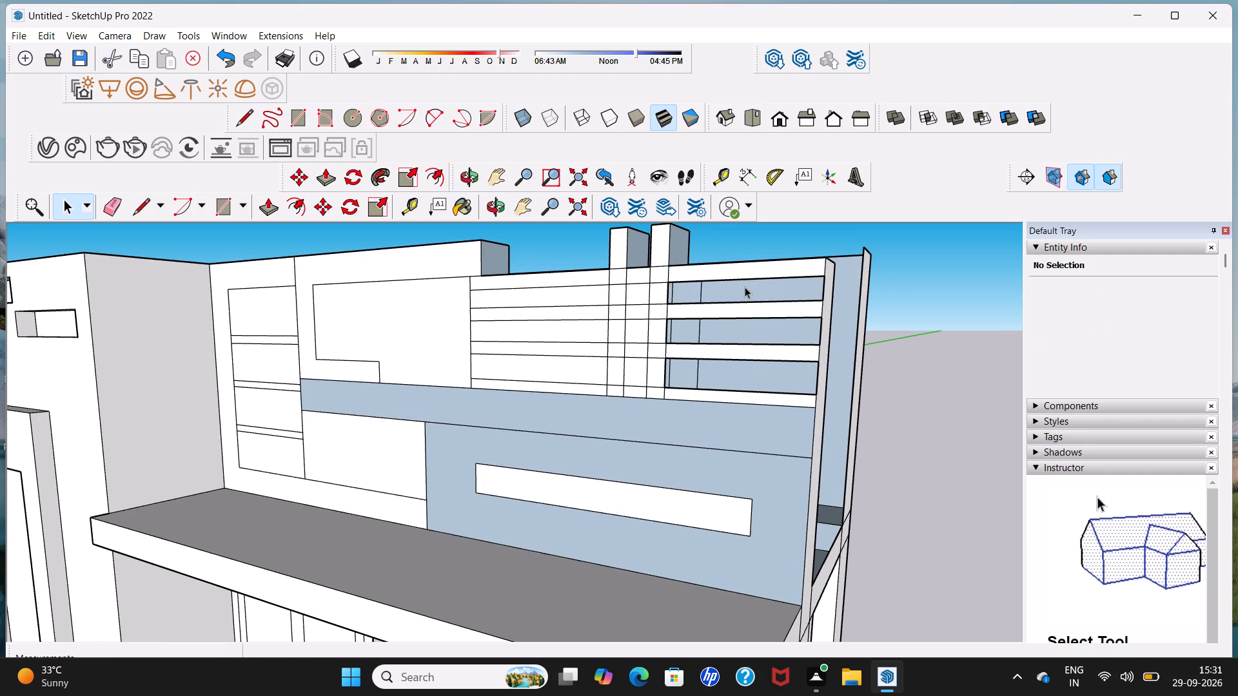
Delete the three panels between the horizontal bars on the stepped-parapet side of the two uprights.
{"action": "left_click", "coordinate": [589, 297]}
{"action": "key", "text": "Delete"}
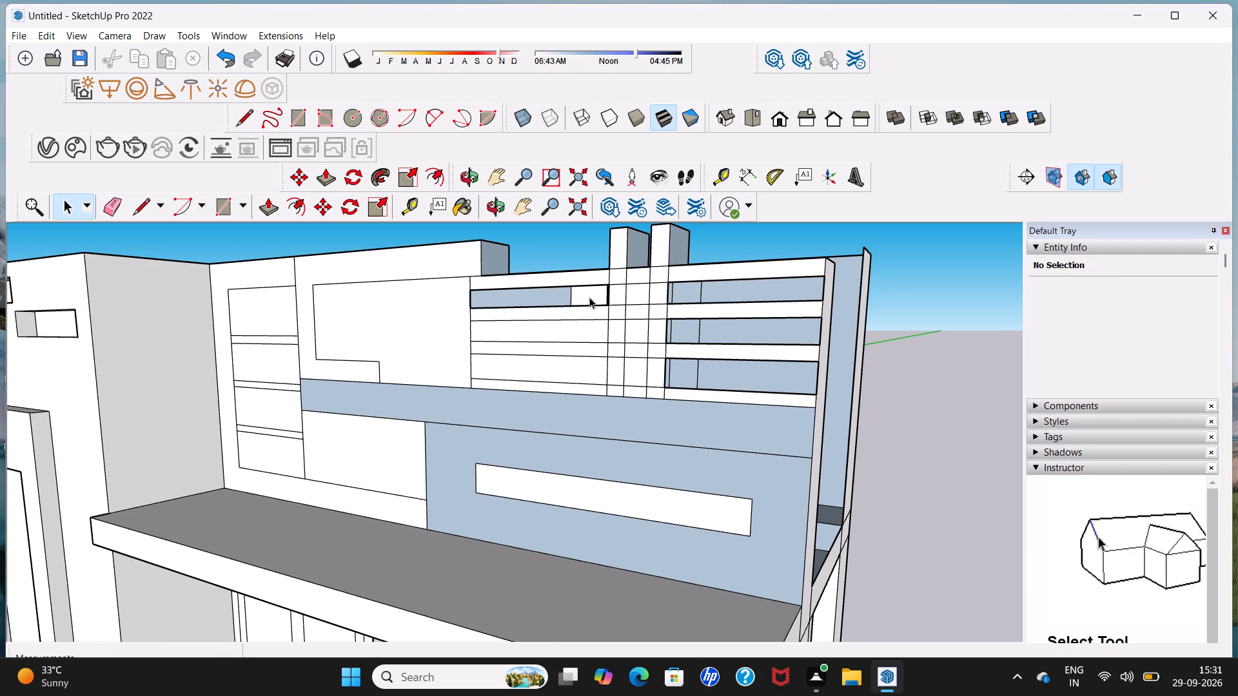
{"action": "left_click", "coordinate": [584, 330]}
{"action": "key", "text": "Delete"}
{"action": "left_click", "coordinate": [582, 365]}
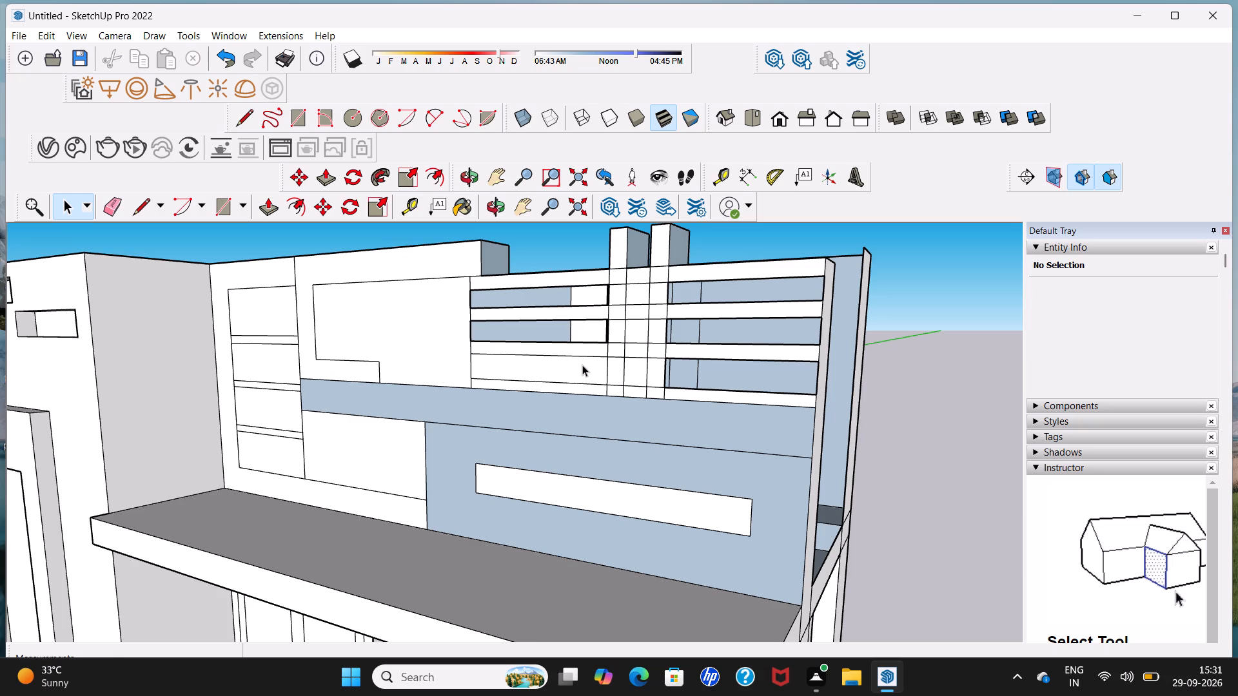
{"action": "key", "text": "Delete"}
Examine the opened bar screen and its uprights from both the front and the inner side of the wall.
{"action": "middle_click_drag", "start_coordinate": [582, 365], "coordinate": [745, 392]}
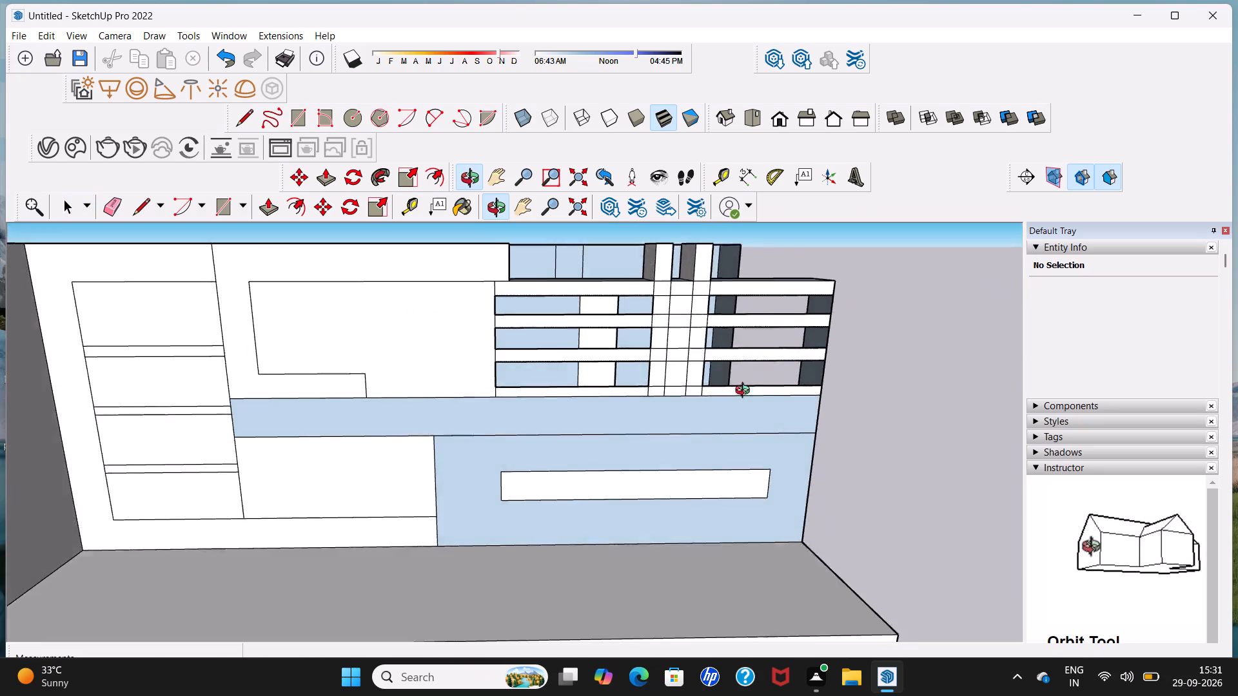
{"action": "middle_click_drag", "start_coordinate": [745, 392], "coordinate": [172, 429]}
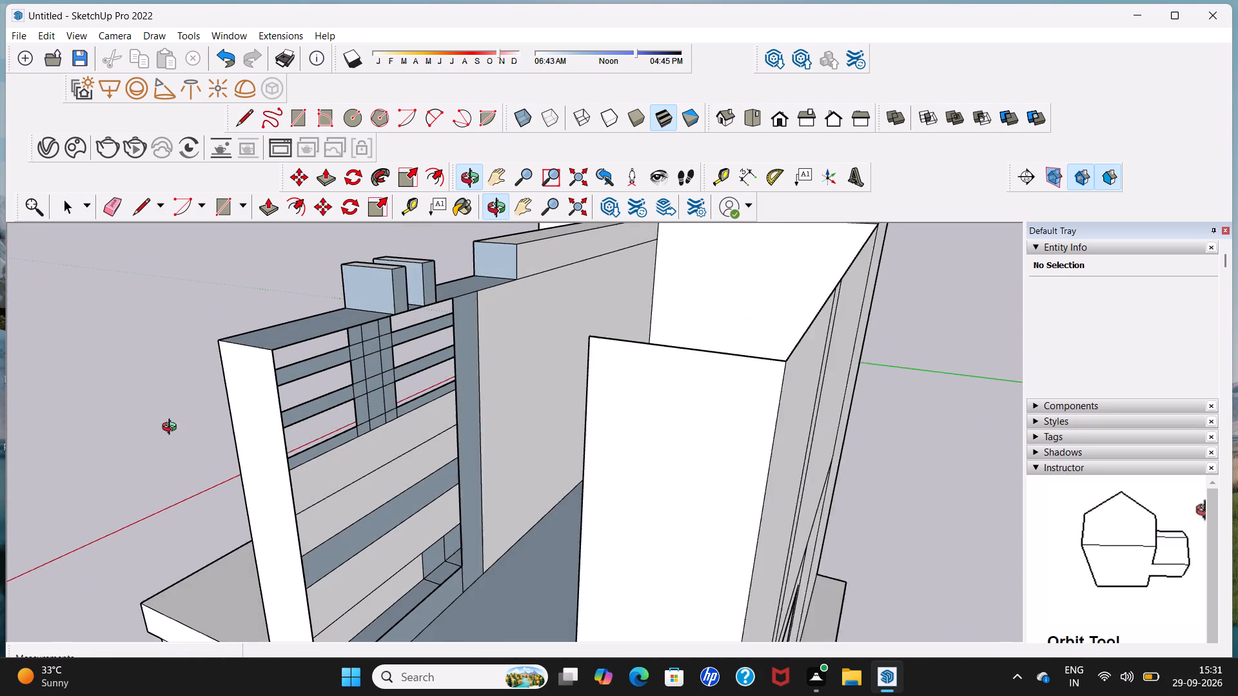
{"action": "middle_click_drag", "start_coordinate": [172, 429], "coordinate": [164, 430]}
{"action": "middle_click_drag", "start_coordinate": [363, 471], "coordinate": [400, 393]}
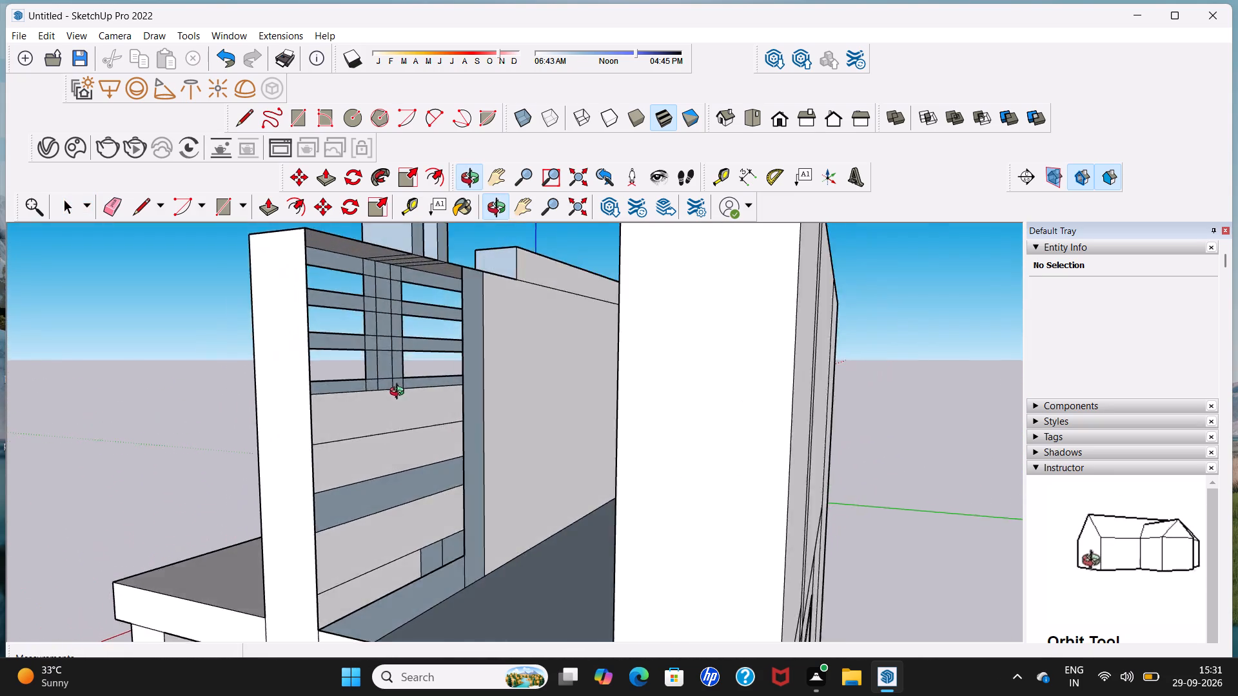
{"action": "middle_click_drag", "start_coordinate": [400, 393], "coordinate": [359, 458]}
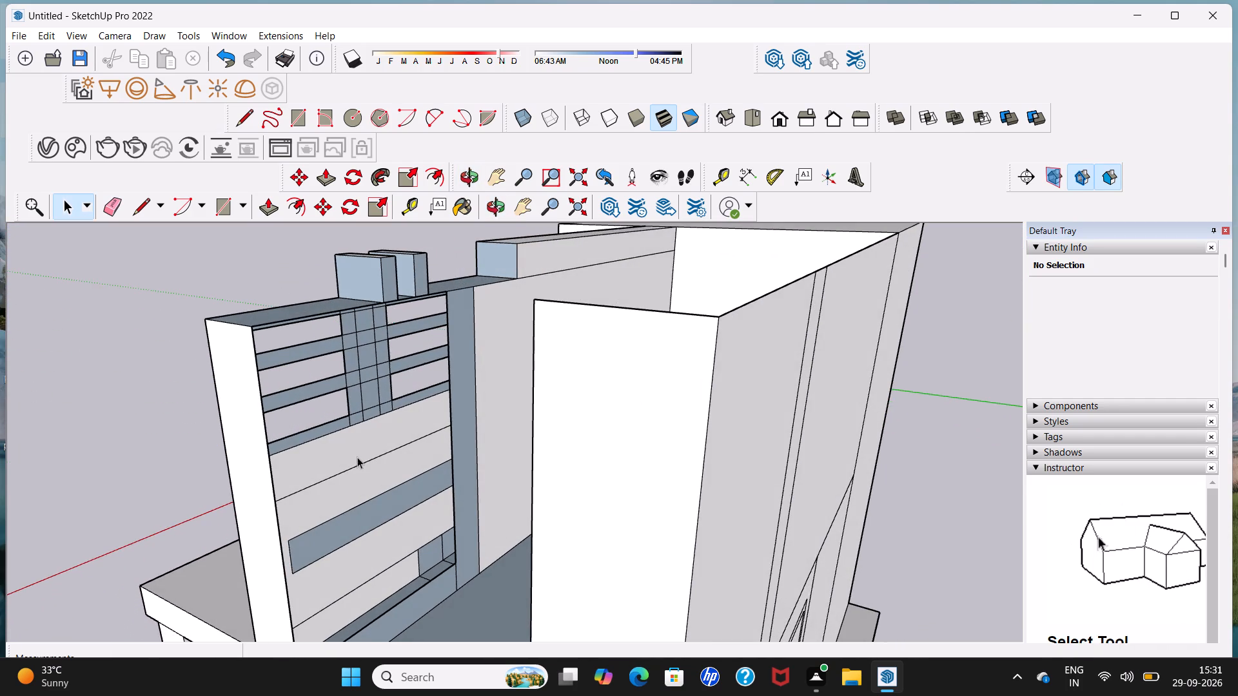
{"action": "middle_click_drag", "start_coordinate": [357, 457], "coordinate": [549, 386]}
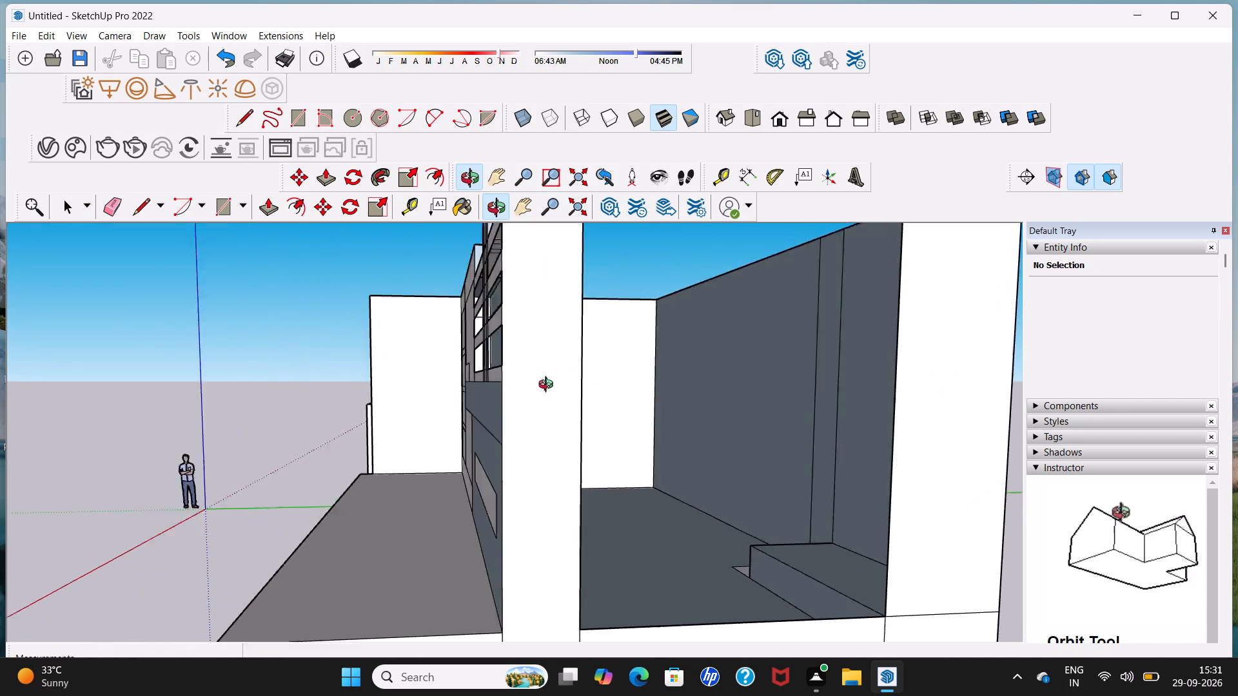
{"action": "middle_click_drag", "start_coordinate": [549, 386], "coordinate": [939, 362]}
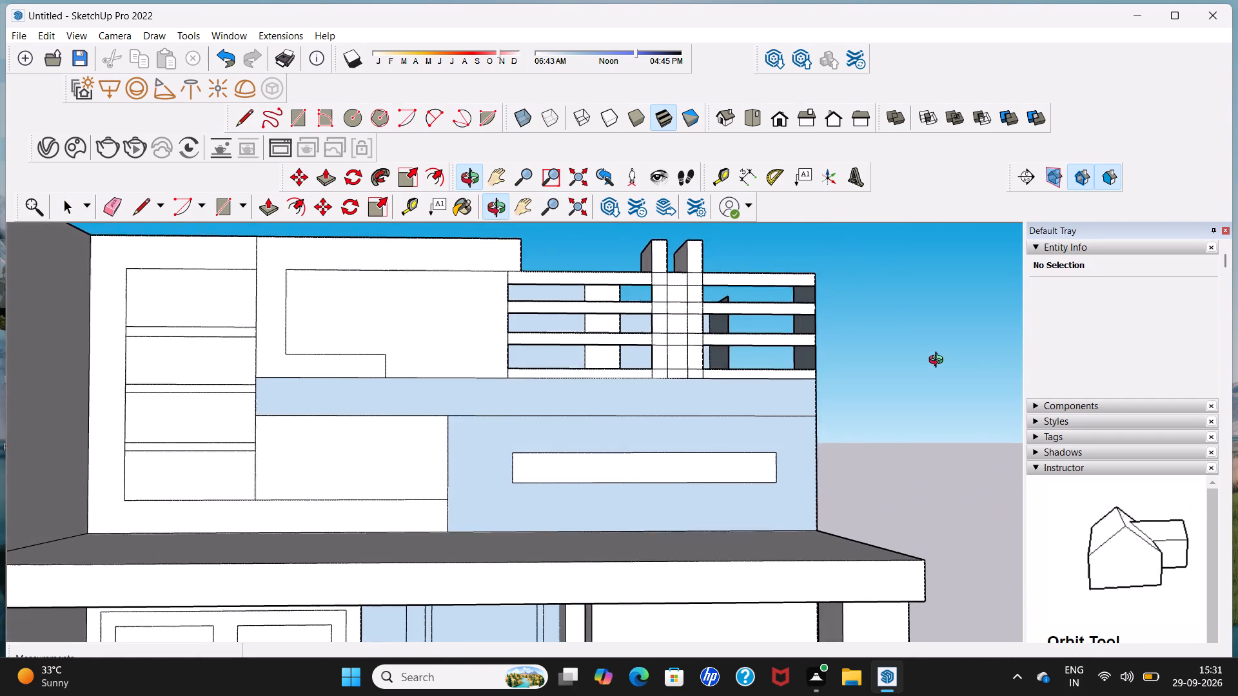
{"action": "middle_click_drag", "start_coordinate": [939, 362], "coordinate": [139, 524]}
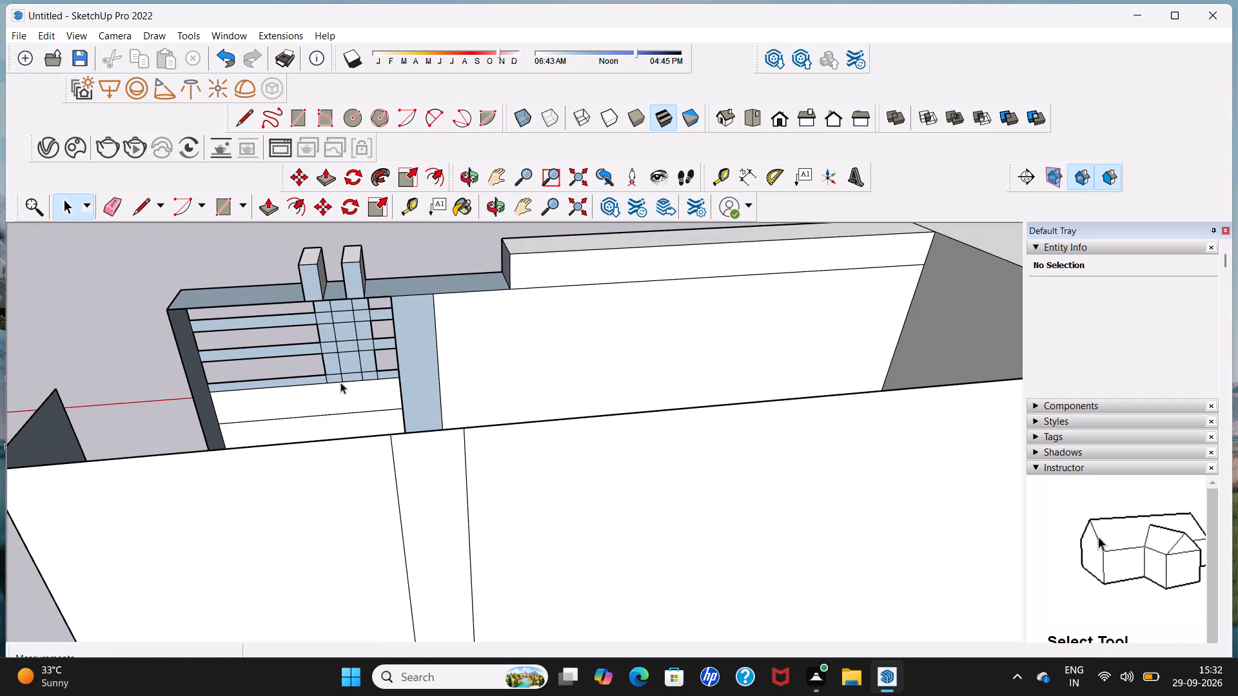
{"action": "middle_click_drag", "start_coordinate": [378, 362], "coordinate": [860, 325]}
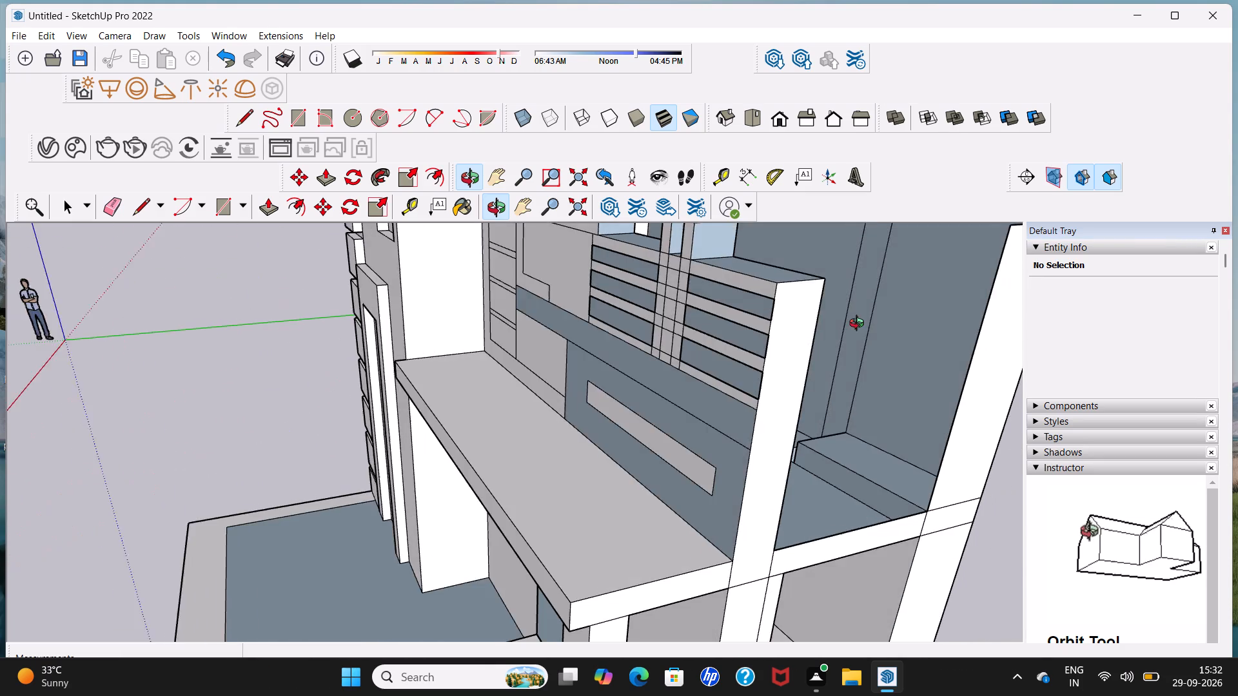
{"action": "middle_click_drag", "start_coordinate": [860, 325], "coordinate": [855, 331]}
Draw a vertical line about 6' long on the inner wall face from the raised parapet's lower corner to the floor.
{"action": "middle_click_drag", "start_coordinate": [755, 351], "coordinate": [590, 396]}
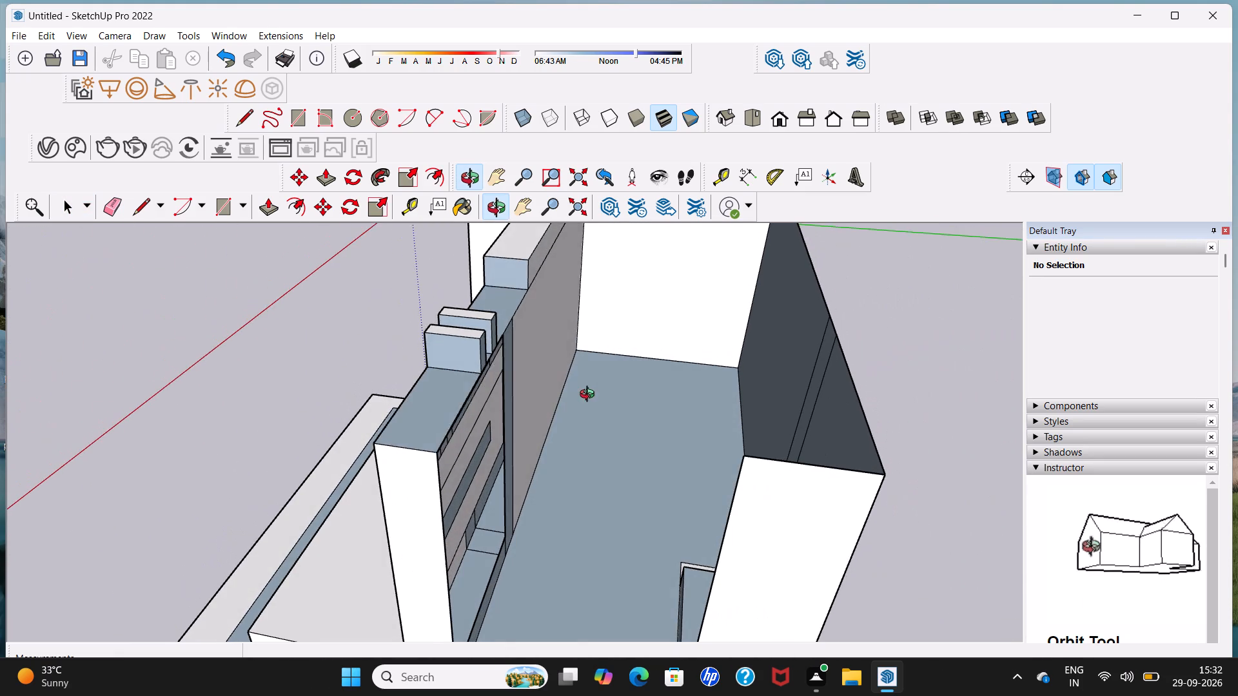
{"action": "middle_click_drag", "start_coordinate": [590, 396], "coordinate": [590, 394]}
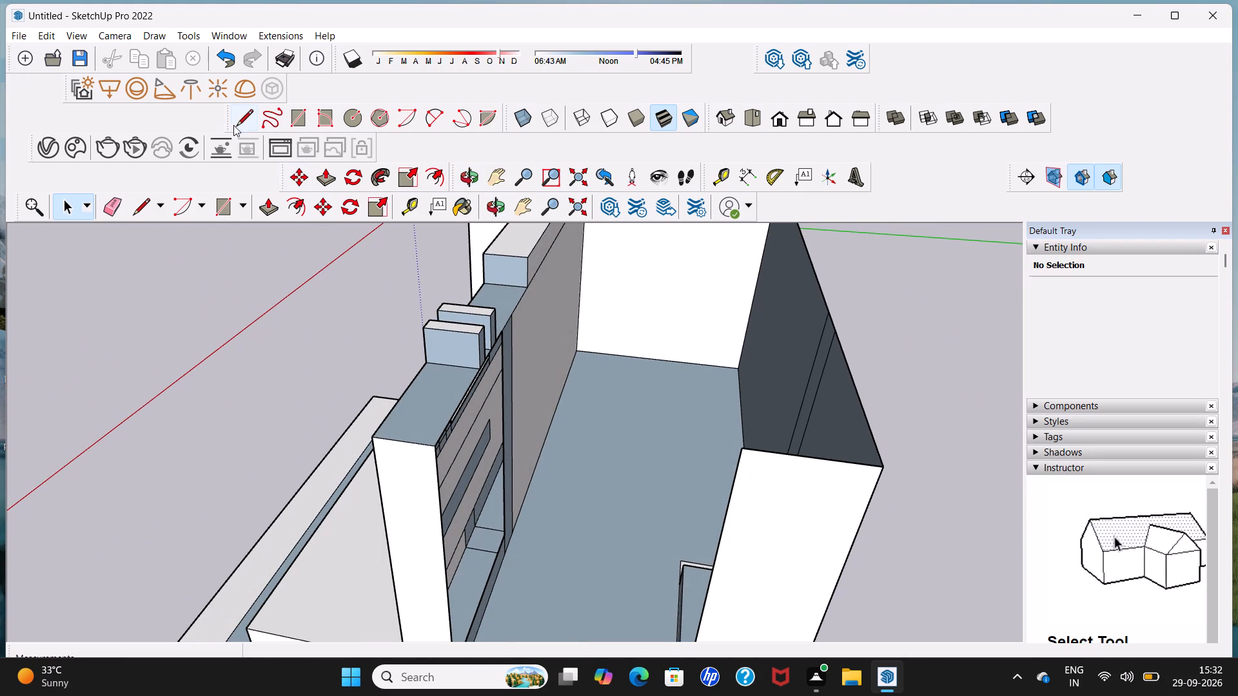
{"action": "left_click", "coordinate": [244, 124]}
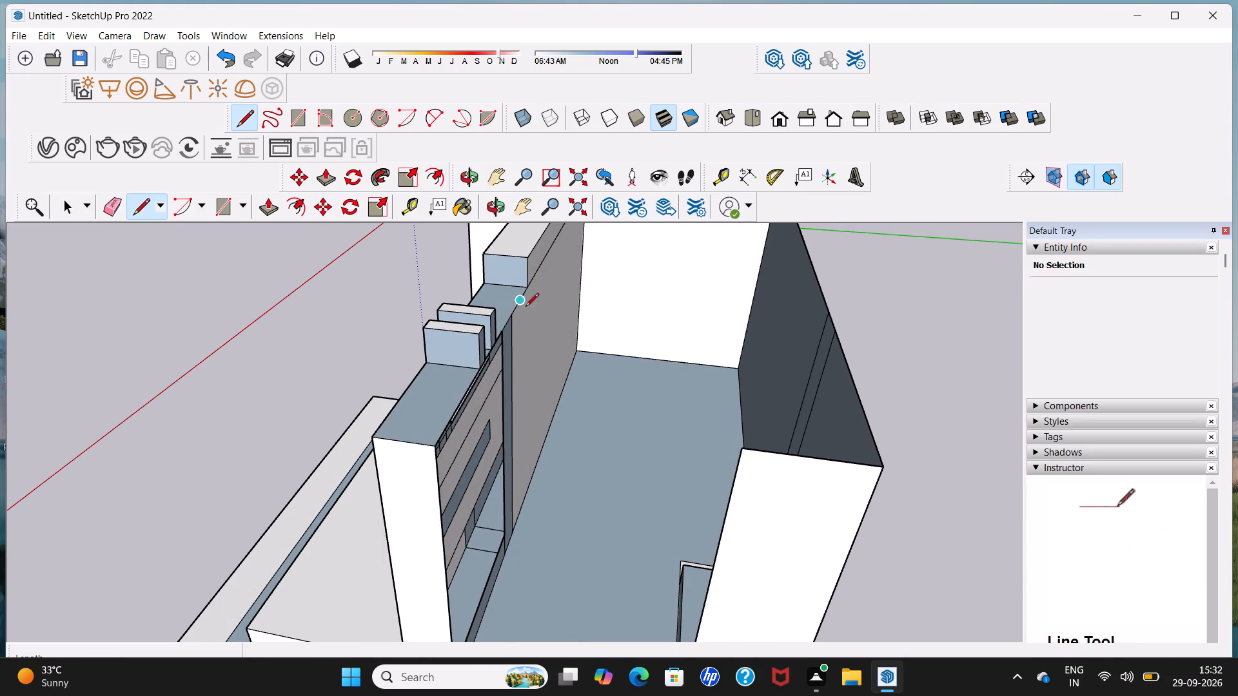
{"action": "scroll", "coordinate": [526, 363], "scroll_direction": "up", "scroll_amount": 1}
{"action": "middle_click_drag", "start_coordinate": [522, 363], "coordinate": [480, 316]}
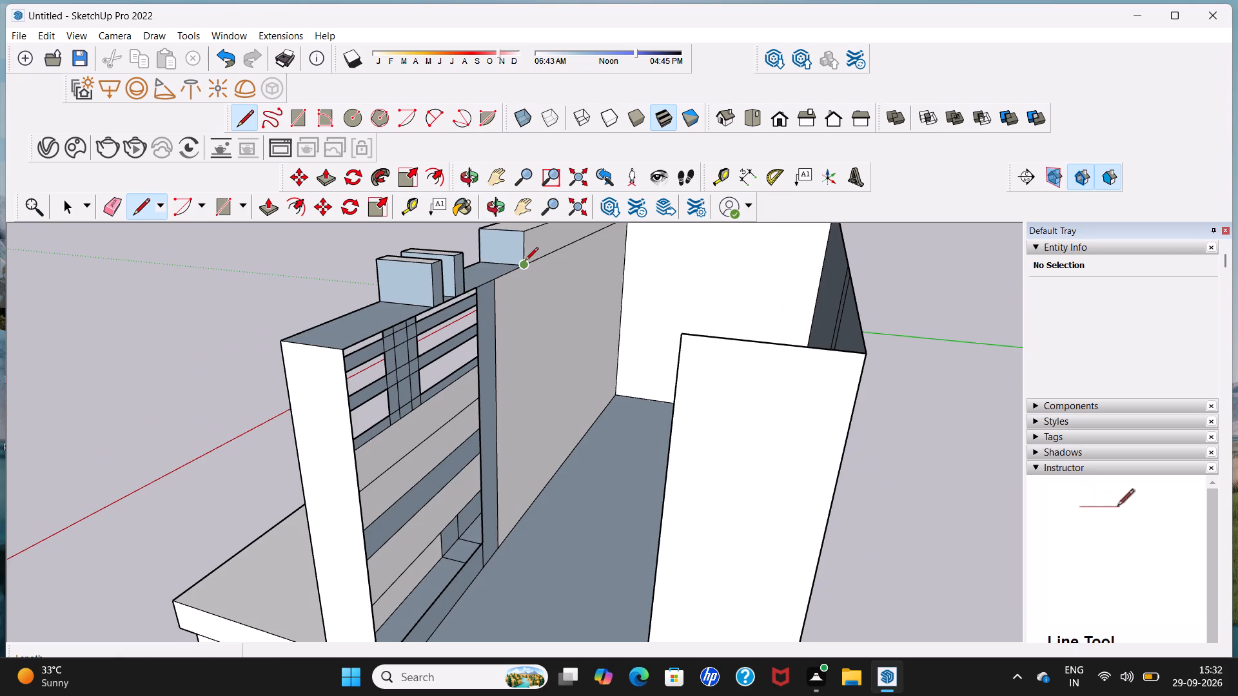
{"action": "left_click", "coordinate": [524, 265]}
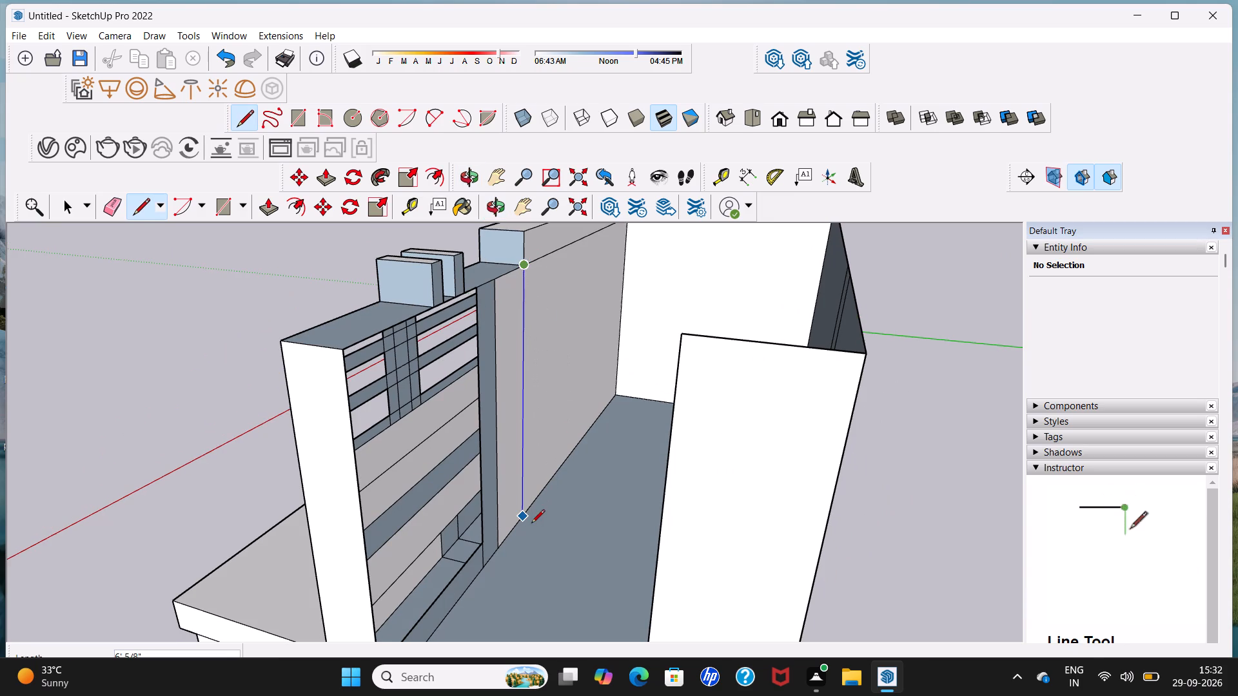
{"action": "left_click", "coordinate": [531, 523]}
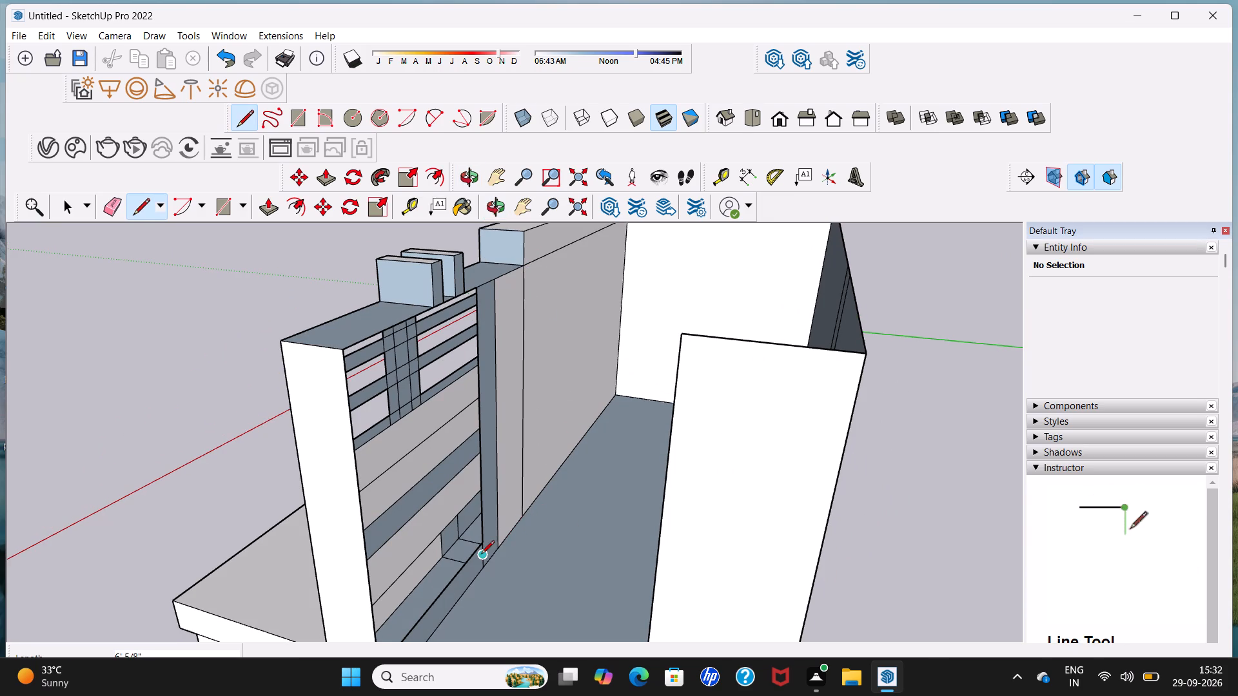
{"action": "left_click", "coordinate": [490, 550]}
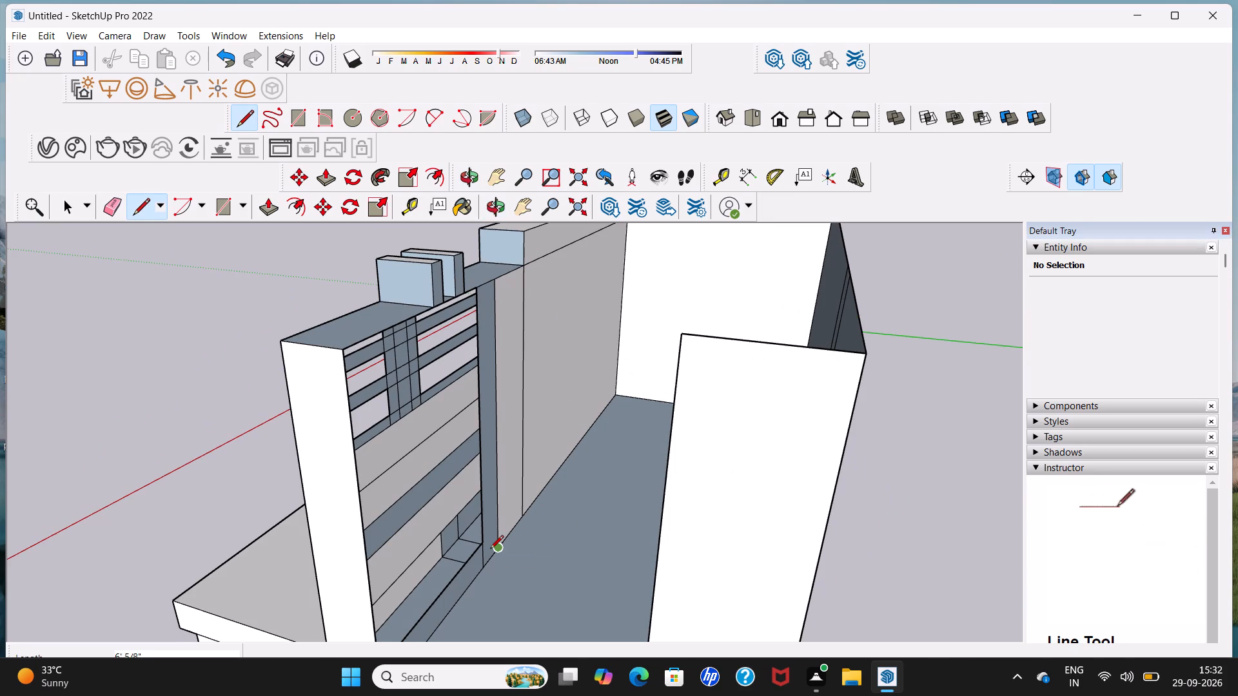
{"action": "middle_click_drag", "start_coordinate": [487, 561], "coordinate": [515, 556]}
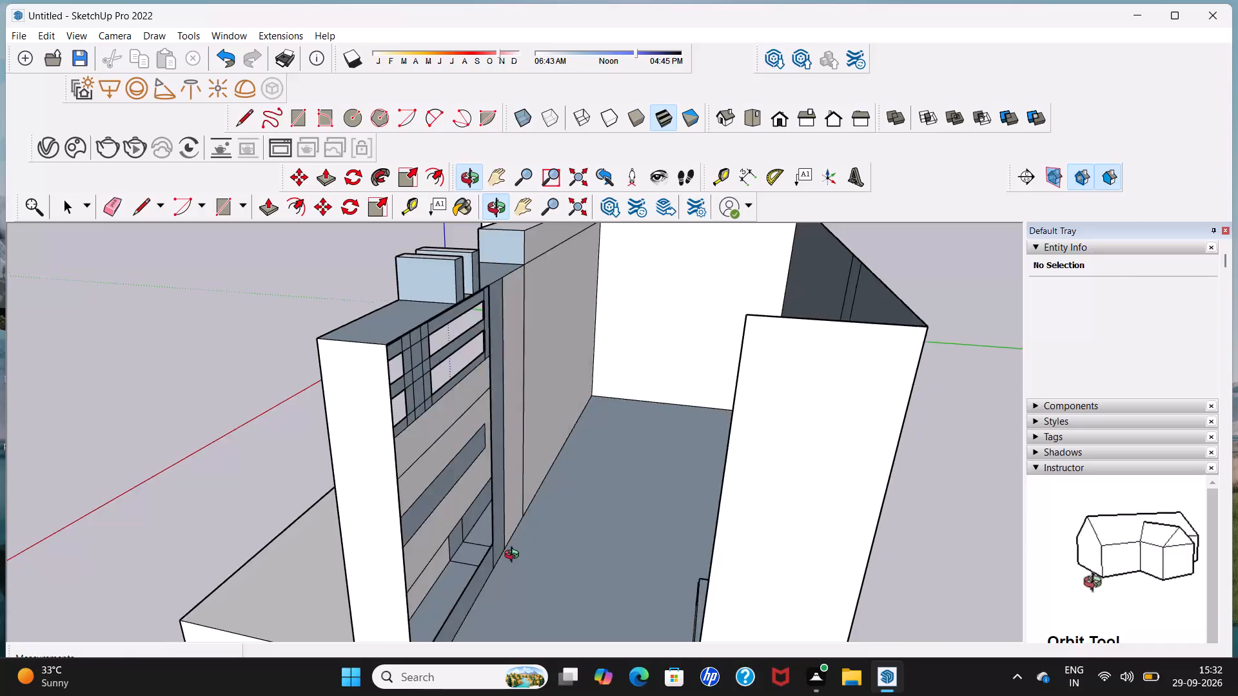
{"action": "middle_click_drag", "start_coordinate": [515, 556], "coordinate": [535, 554]}
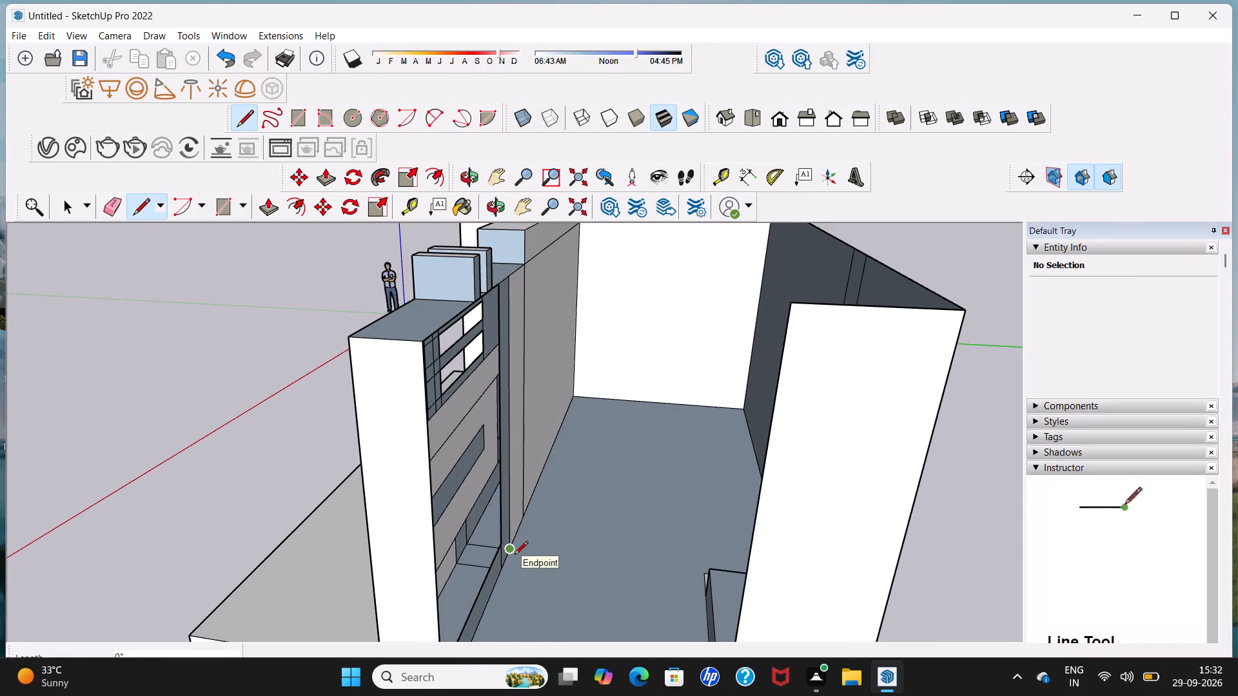
{"action": "key", "text": "space"}
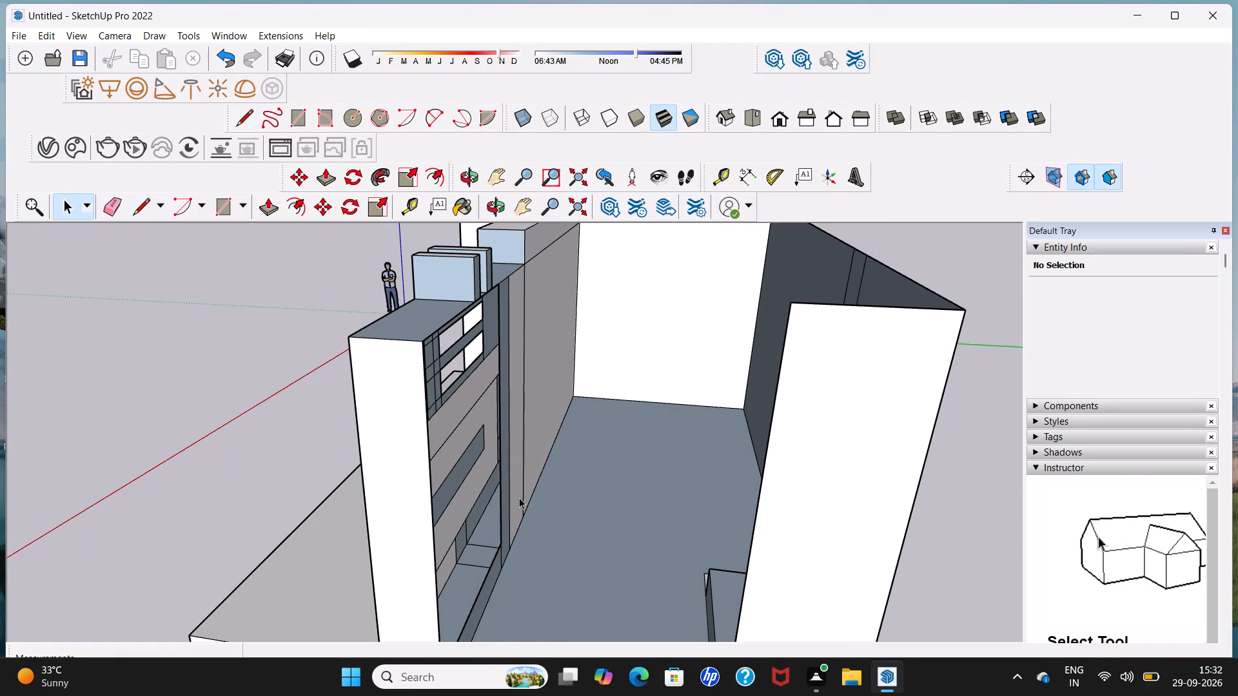
Delete the inner wall face strip beside the new vertical line, plus the two leftover vertical edges next to it.
{"action": "left_click", "coordinate": [519, 498]}
{"action": "key", "text": "Delete"}
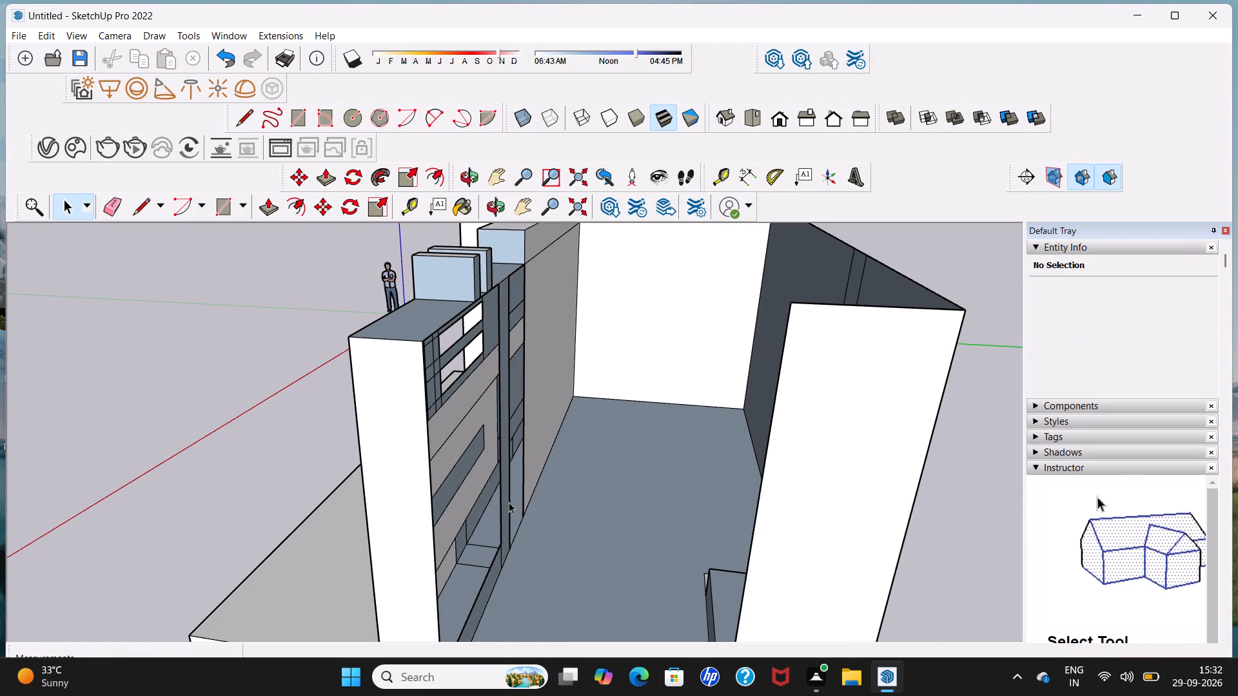
{"action": "left_click", "coordinate": [509, 502]}
{"action": "key", "text": "Delete"}
{"action": "left_click", "coordinate": [501, 505]}
{"action": "key", "text": "Delete"}
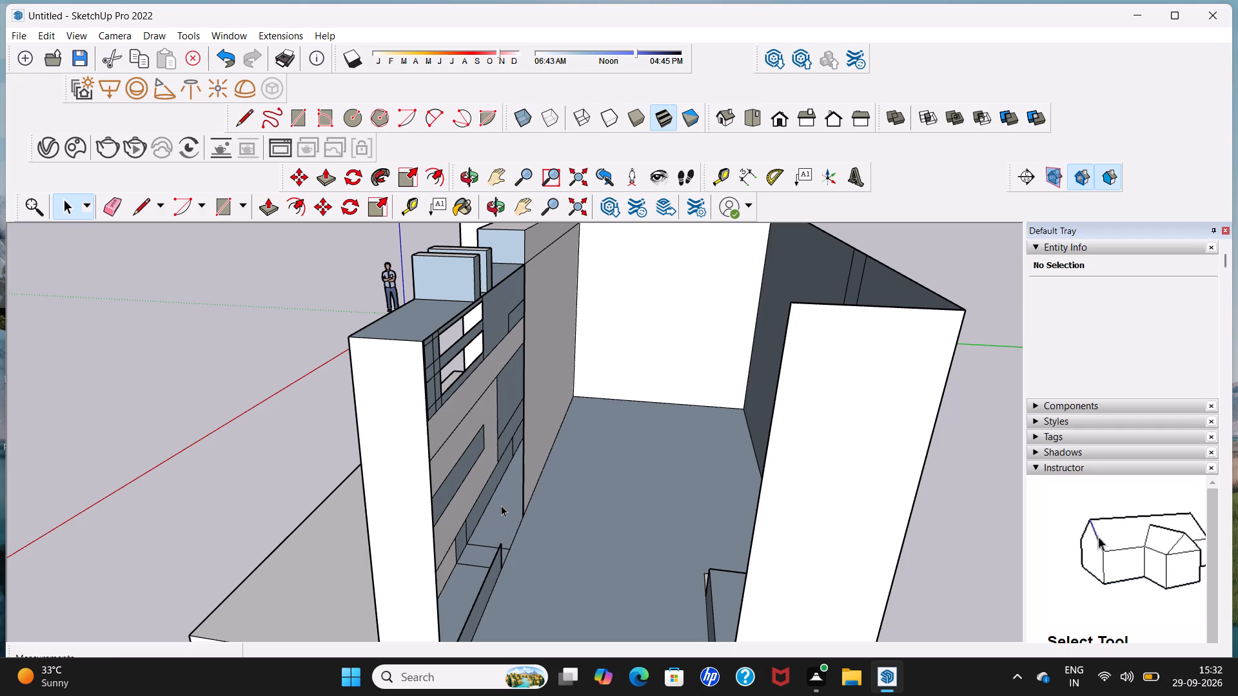
Review the bar screen and the whole house from the front, underside and open end.
{"action": "middle_click_drag", "start_coordinate": [487, 528], "coordinate": [722, 445]}
{"action": "middle_click_drag", "start_coordinate": [671, 543], "coordinate": [773, 453]}
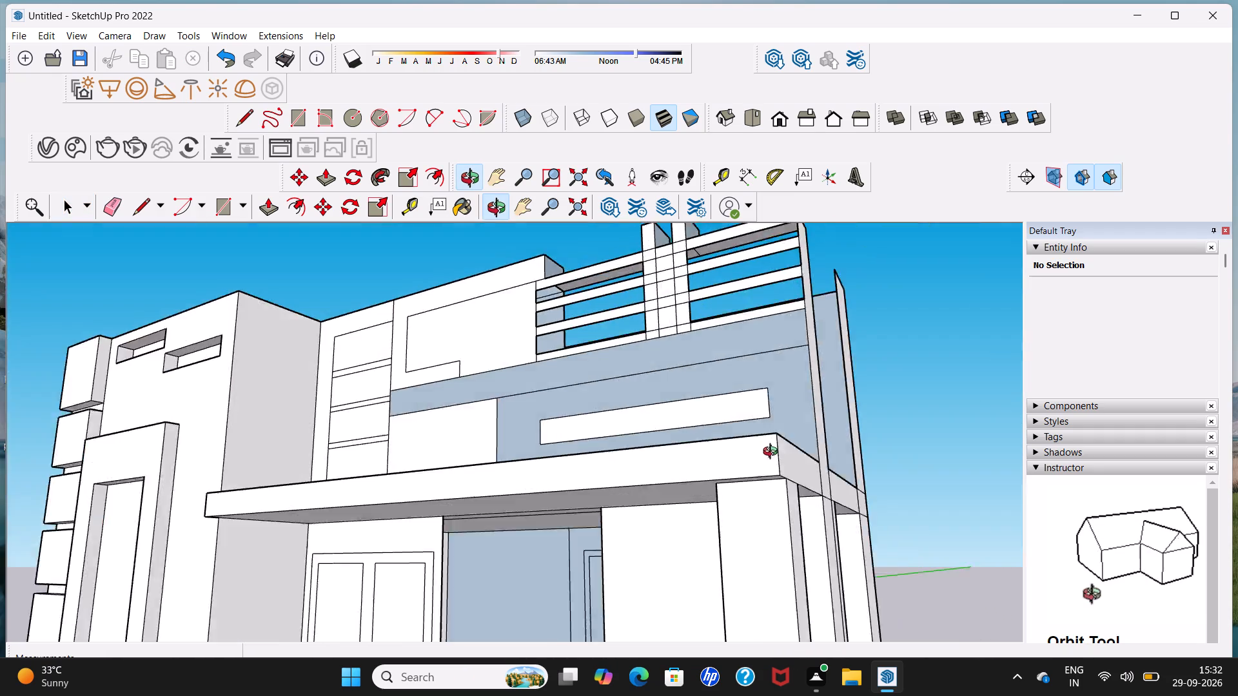
{"action": "middle_click_drag", "start_coordinate": [773, 453], "coordinate": [1042, 375]}
{"action": "scroll", "coordinate": [458, 534], "scroll_direction": "down", "scroll_amount": 7}
{"action": "middle_click_drag", "start_coordinate": [415, 586], "coordinate": [487, 542]}
{"action": "scroll", "coordinate": [485, 536], "scroll_direction": "down", "scroll_amount": 10}
{"action": "middle_click_drag", "start_coordinate": [454, 558], "coordinate": [464, 497]}
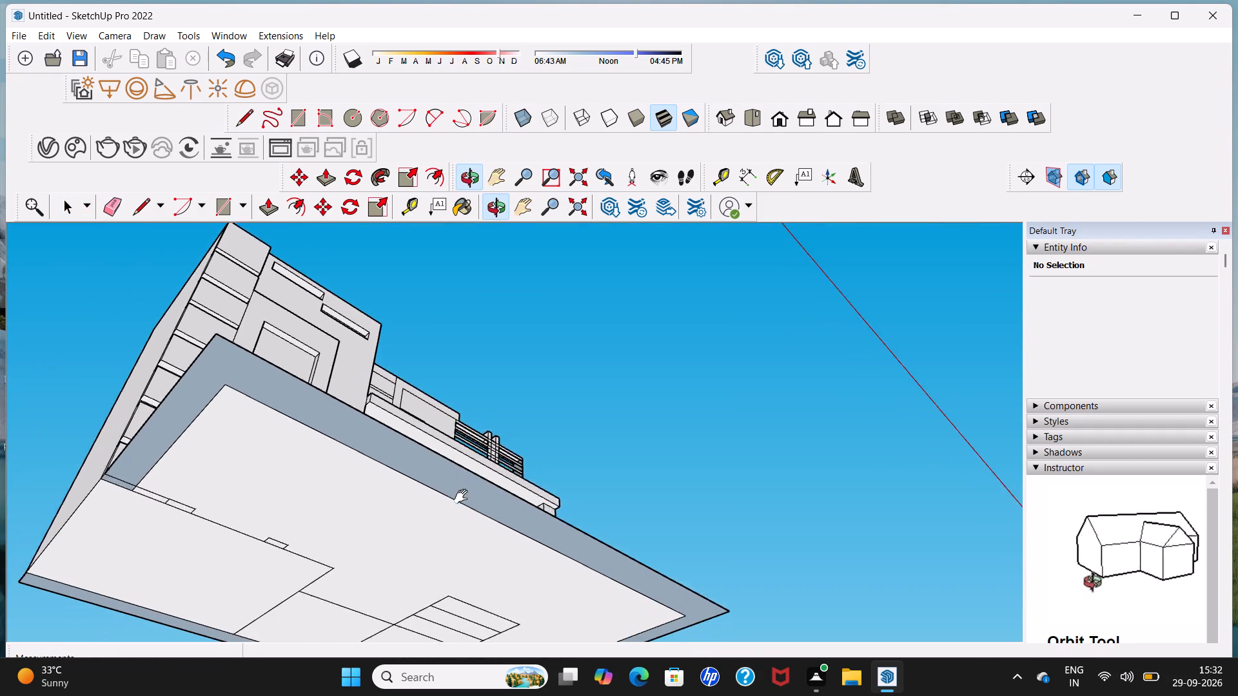
{"action": "middle_click_drag", "start_coordinate": [464, 497], "coordinate": [480, 466]}
{"action": "middle_click_drag", "start_coordinate": [482, 459], "coordinate": [479, 649]}
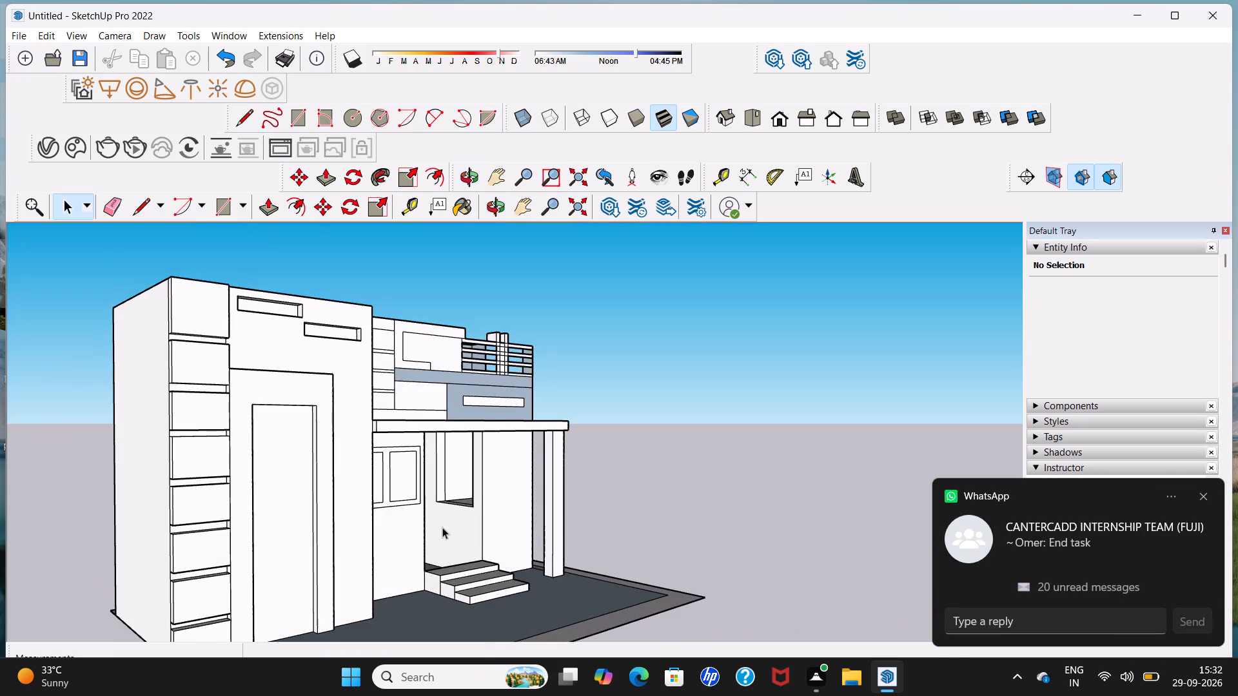
{"action": "scroll", "coordinate": [442, 524], "scroll_direction": "up", "scroll_amount": 2}
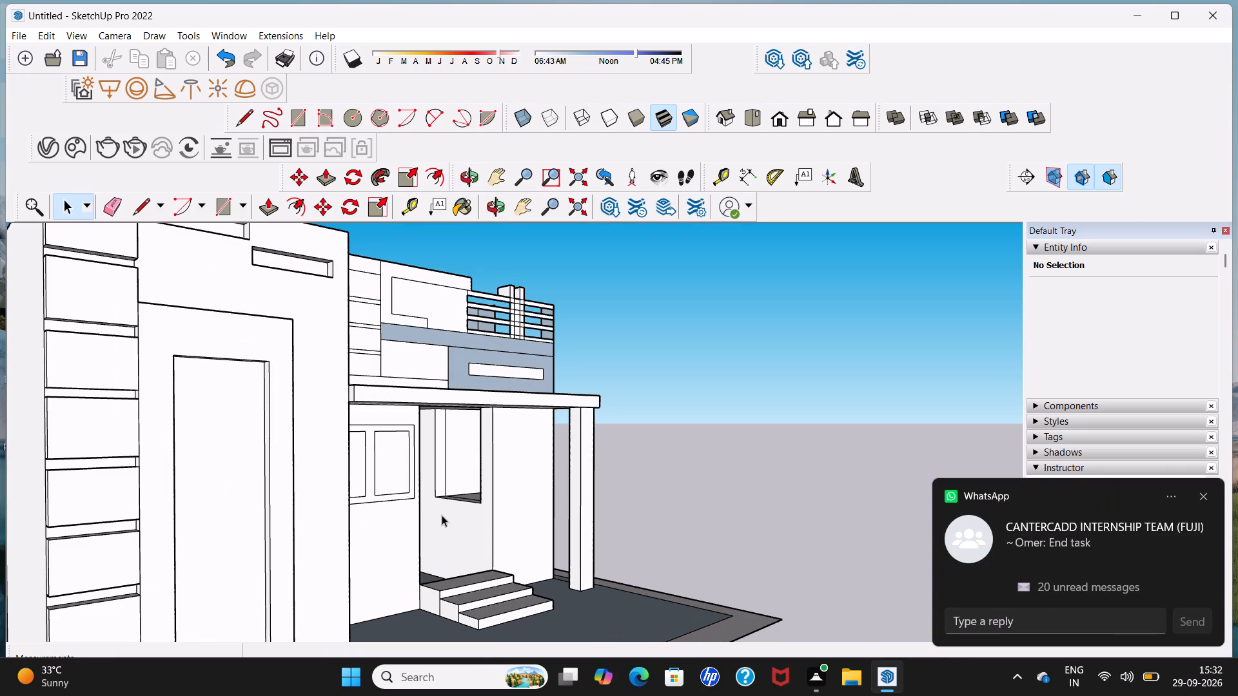
{"action": "scroll", "coordinate": [442, 515], "scroll_direction": "down", "scroll_amount": 5}
{"action": "middle_click_drag", "start_coordinate": [442, 515], "coordinate": [303, 557]}
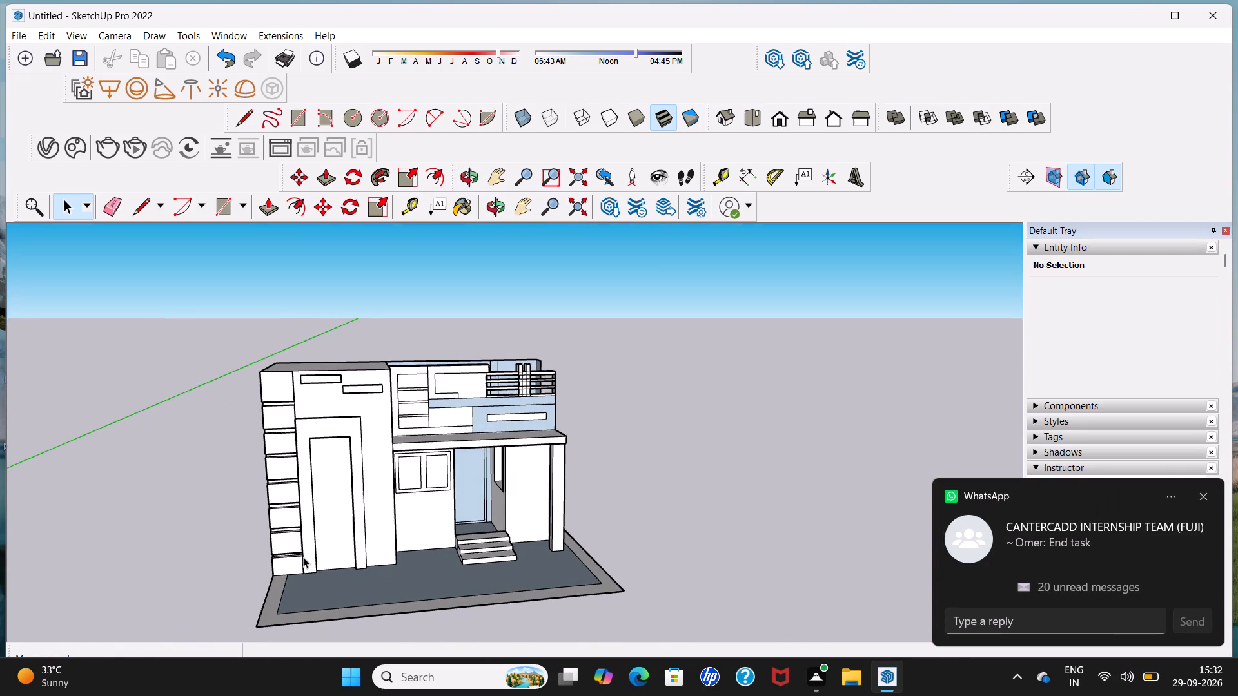
{"action": "scroll", "coordinate": [518, 421], "scroll_direction": "up", "scroll_amount": 5}
{"action": "middle_click_drag", "start_coordinate": [518, 424], "coordinate": [514, 428]}
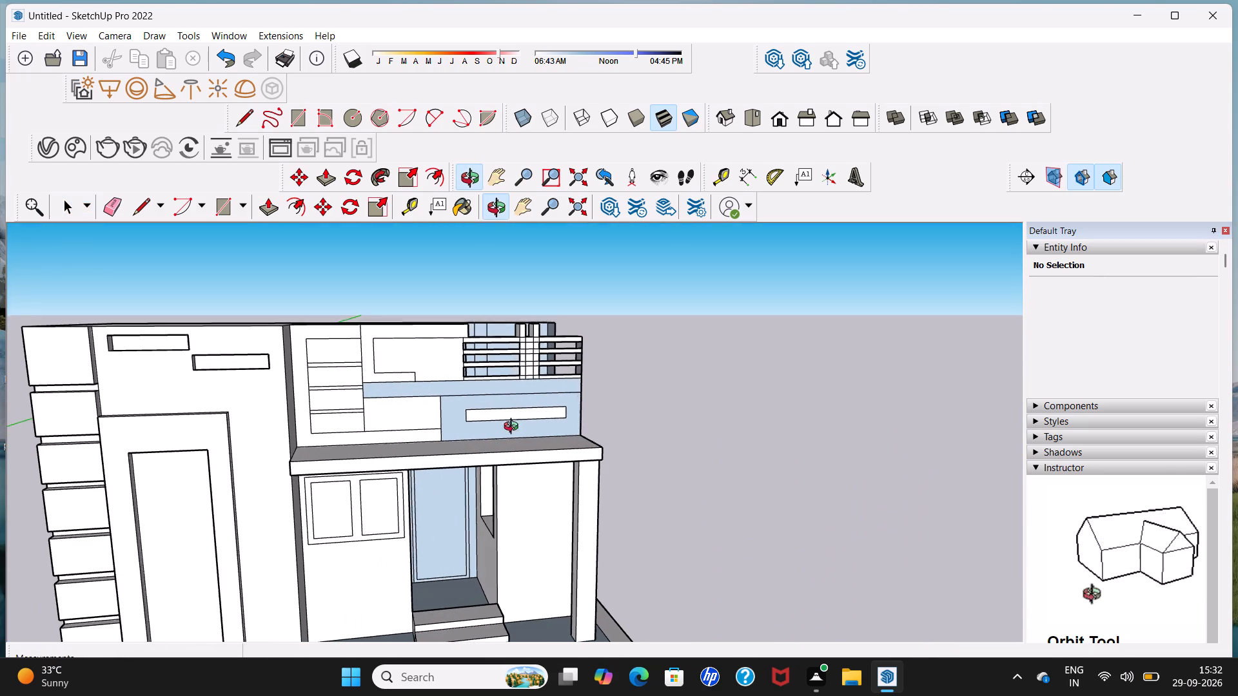
{"action": "middle_click_drag", "start_coordinate": [514, 428], "coordinate": [1, 494]}
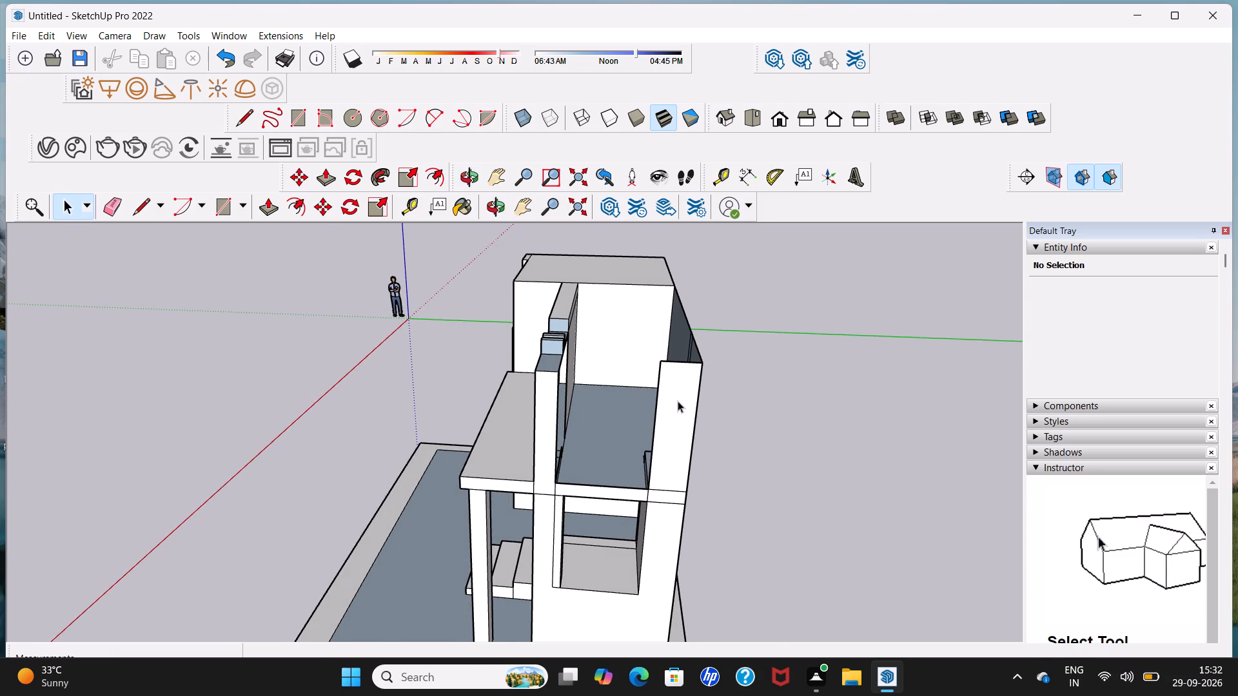
Delete the leftover pieces on the upper floor at the foot of the inner front wall.
{"action": "middle_click_drag", "start_coordinate": [608, 427], "coordinate": [518, 427]}
{"action": "scroll", "coordinate": [496, 475], "scroll_direction": "up", "scroll_amount": 3}
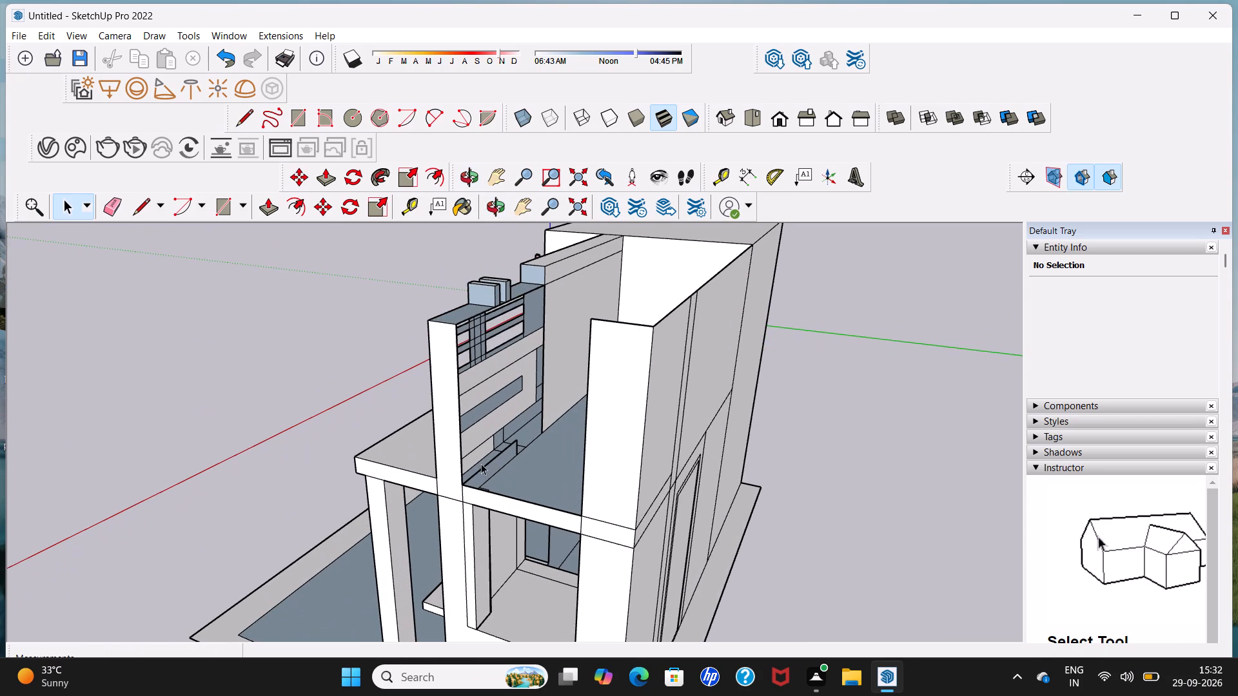
{"action": "left_click", "coordinate": [485, 467]}
{"action": "key", "text": "Delete"}
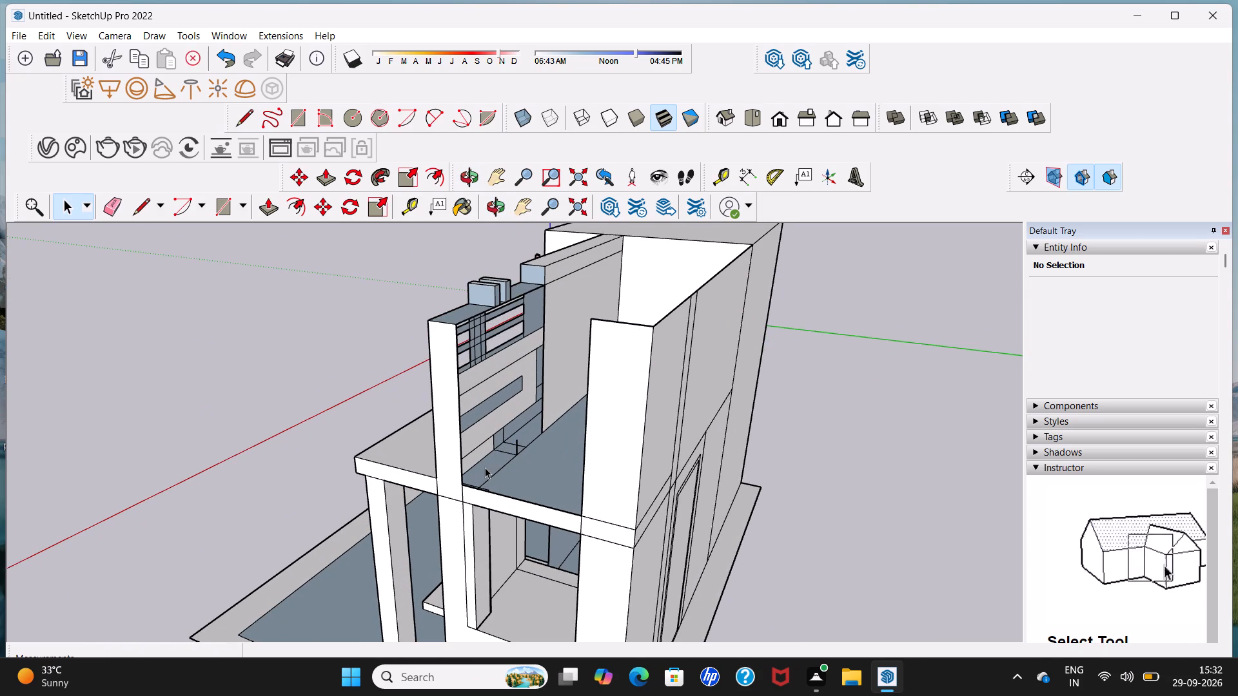
{"action": "left_click", "coordinate": [516, 449]}
{"action": "key", "text": "Delete"}
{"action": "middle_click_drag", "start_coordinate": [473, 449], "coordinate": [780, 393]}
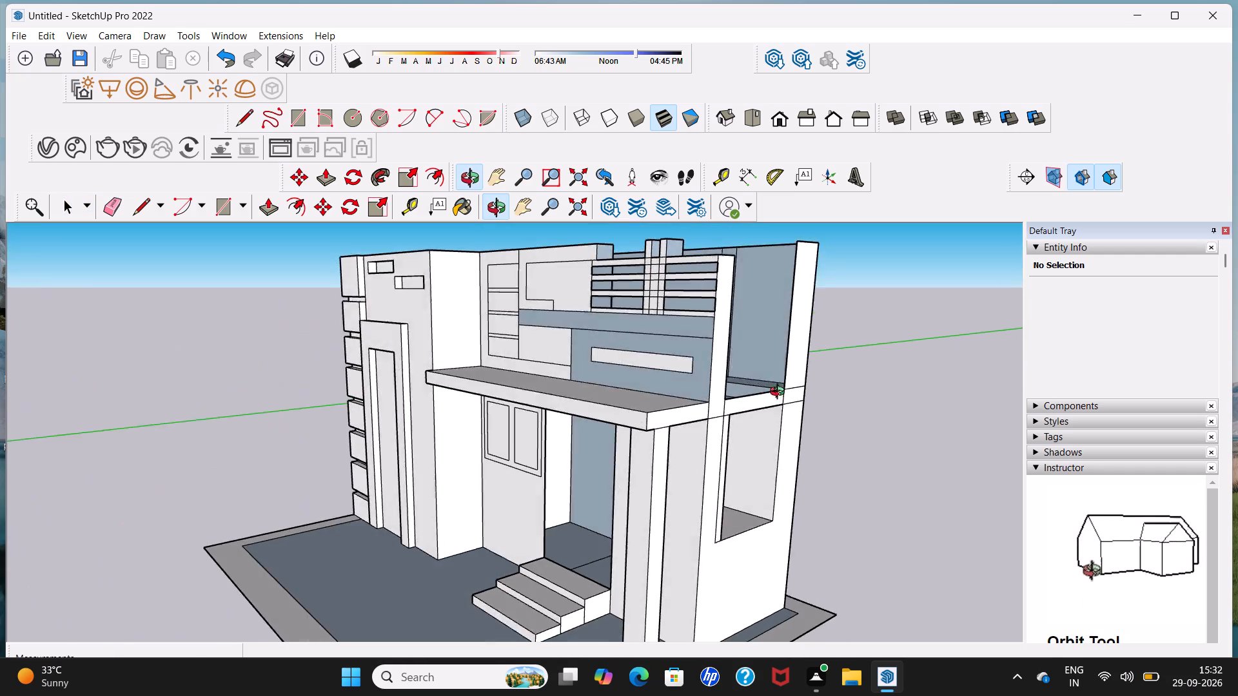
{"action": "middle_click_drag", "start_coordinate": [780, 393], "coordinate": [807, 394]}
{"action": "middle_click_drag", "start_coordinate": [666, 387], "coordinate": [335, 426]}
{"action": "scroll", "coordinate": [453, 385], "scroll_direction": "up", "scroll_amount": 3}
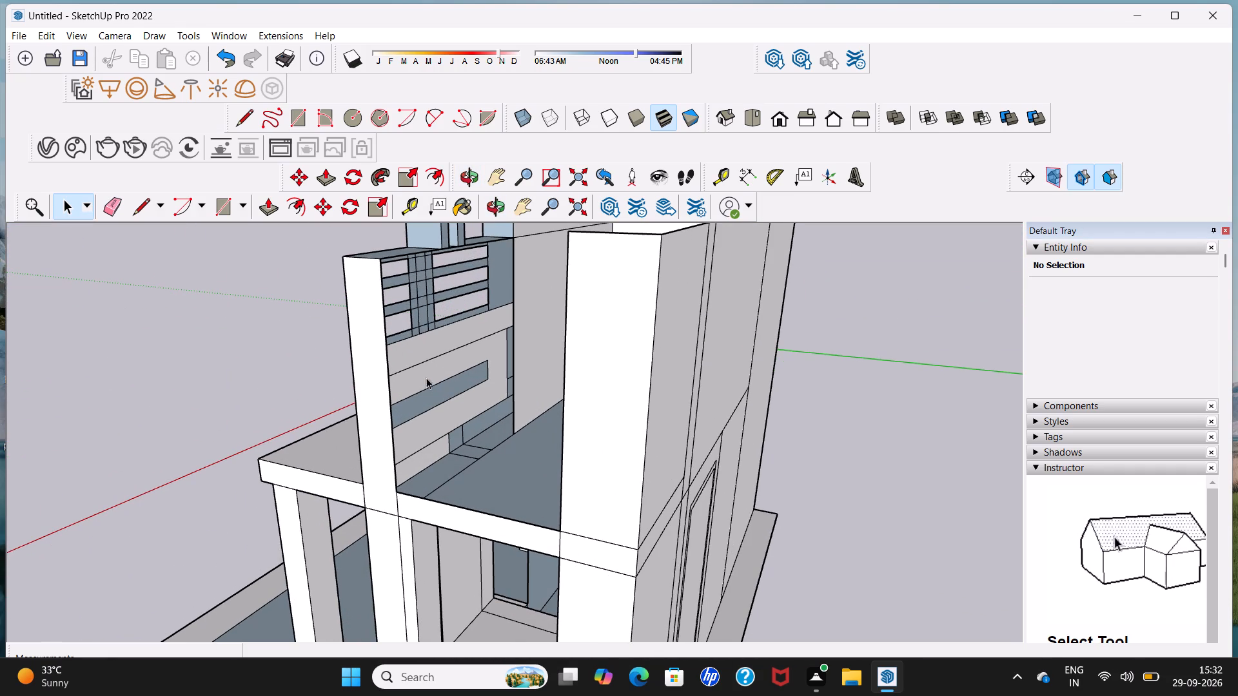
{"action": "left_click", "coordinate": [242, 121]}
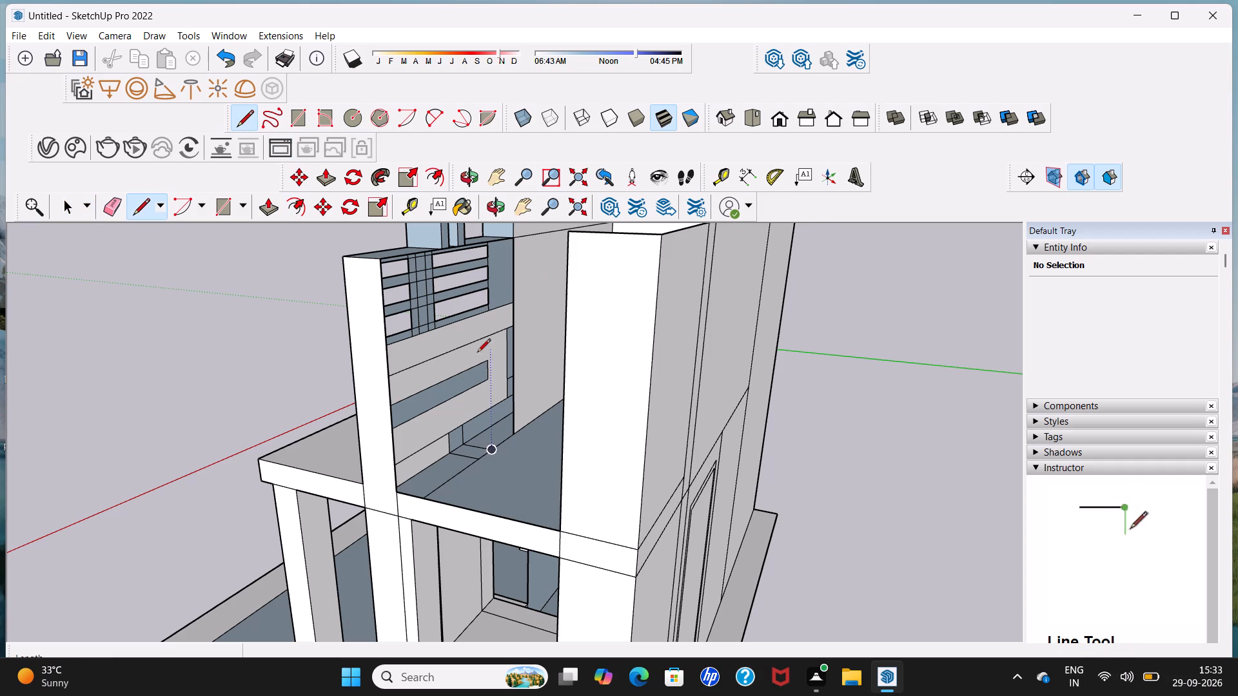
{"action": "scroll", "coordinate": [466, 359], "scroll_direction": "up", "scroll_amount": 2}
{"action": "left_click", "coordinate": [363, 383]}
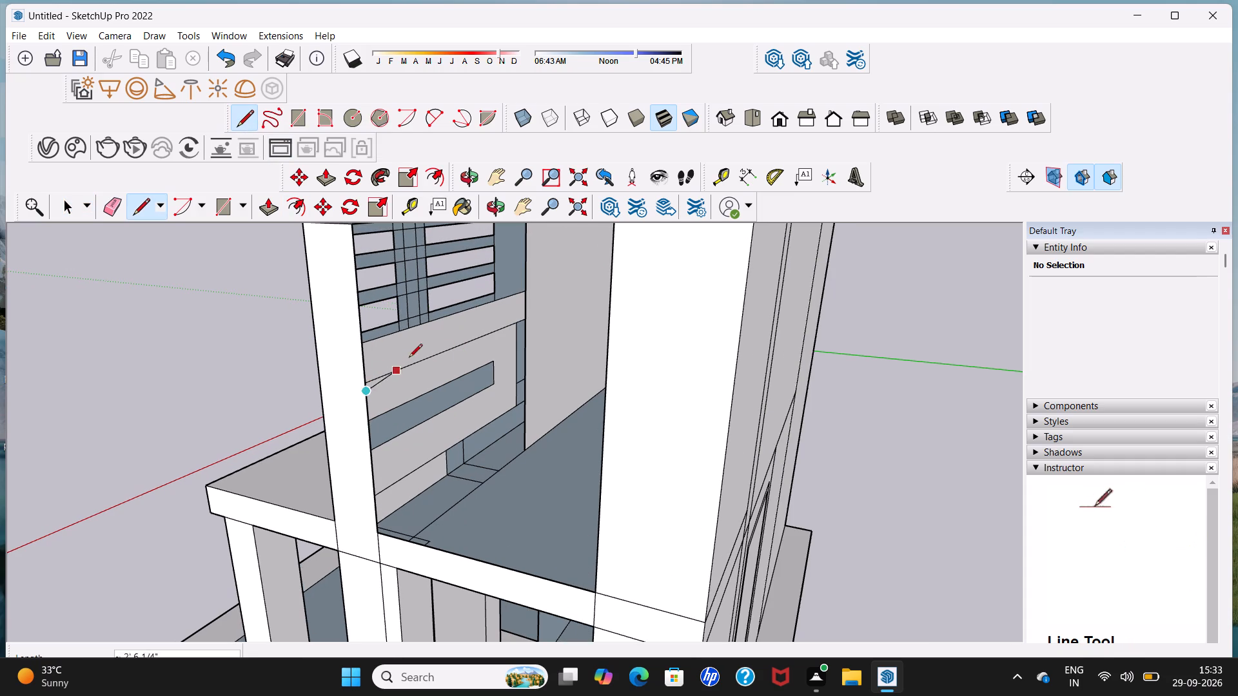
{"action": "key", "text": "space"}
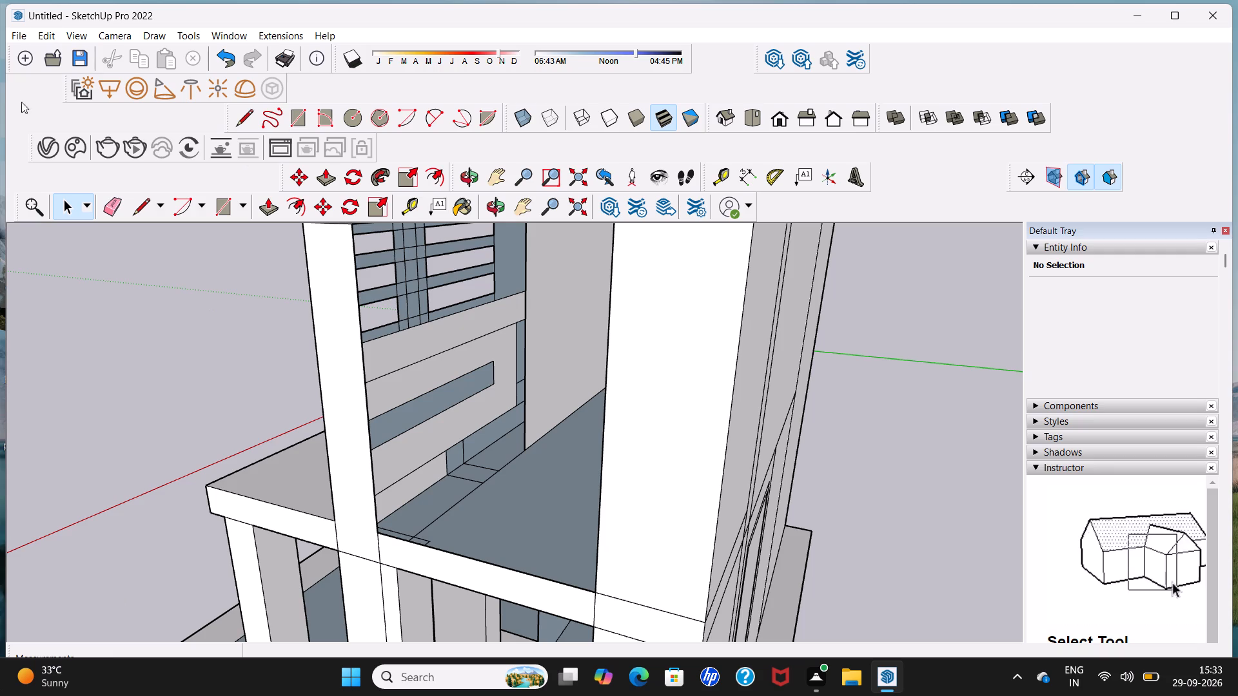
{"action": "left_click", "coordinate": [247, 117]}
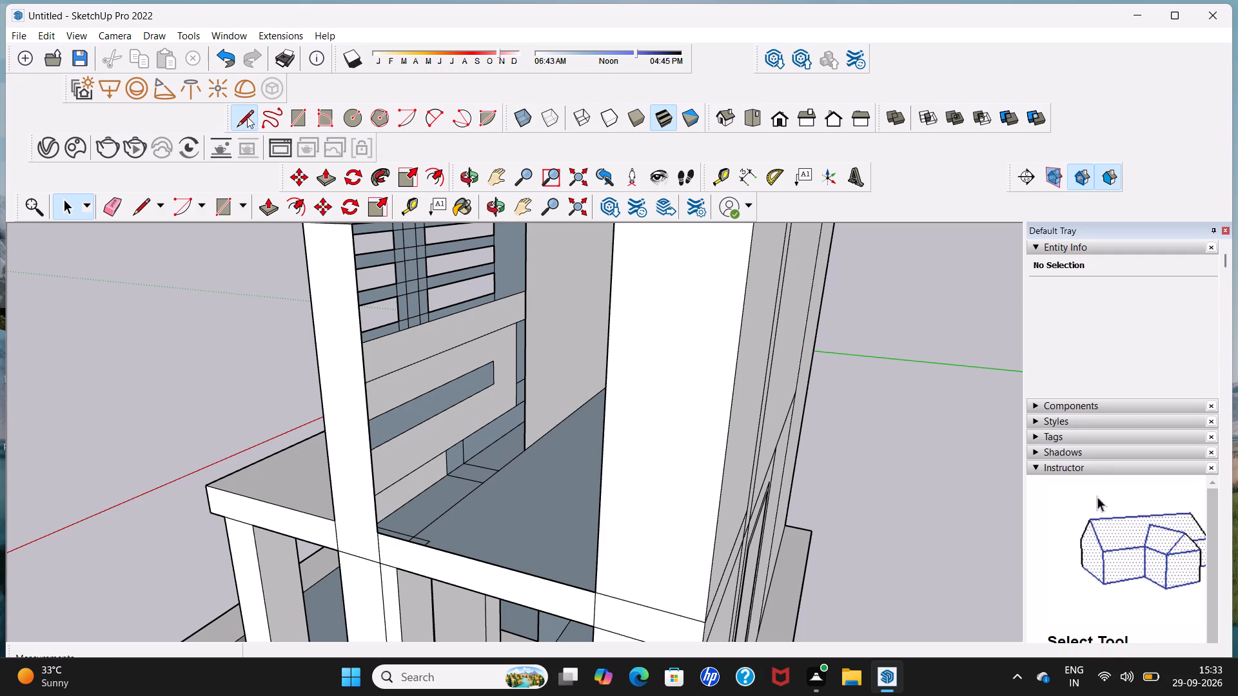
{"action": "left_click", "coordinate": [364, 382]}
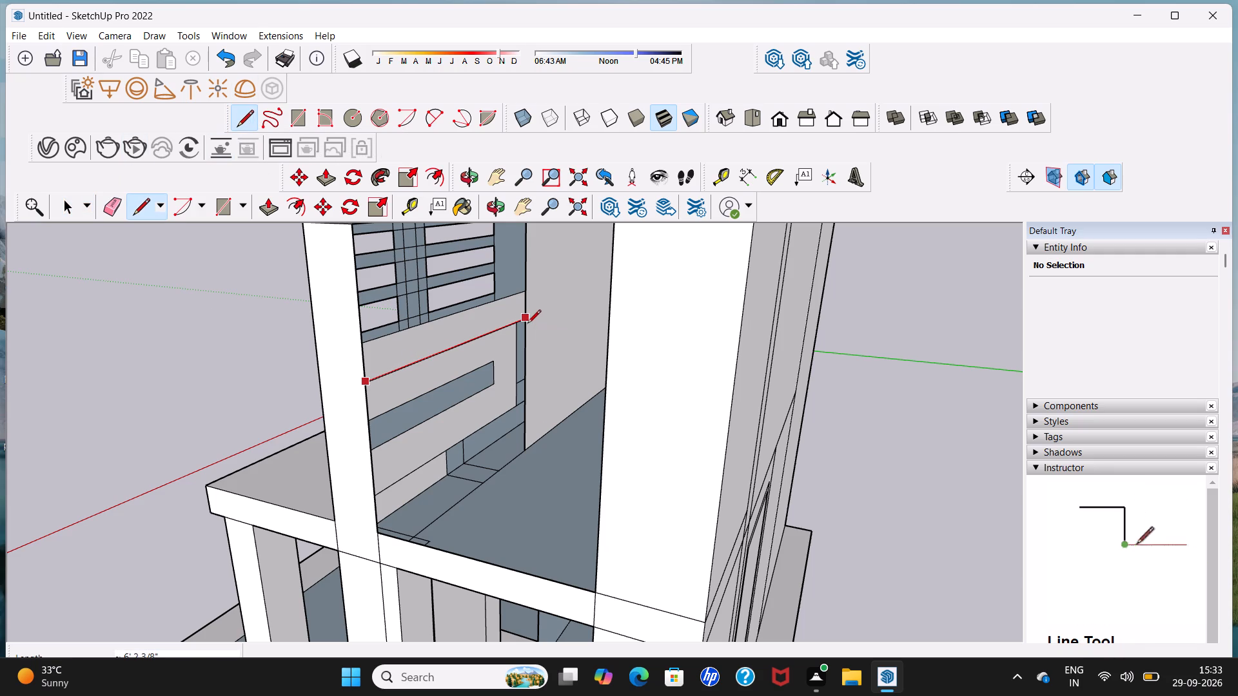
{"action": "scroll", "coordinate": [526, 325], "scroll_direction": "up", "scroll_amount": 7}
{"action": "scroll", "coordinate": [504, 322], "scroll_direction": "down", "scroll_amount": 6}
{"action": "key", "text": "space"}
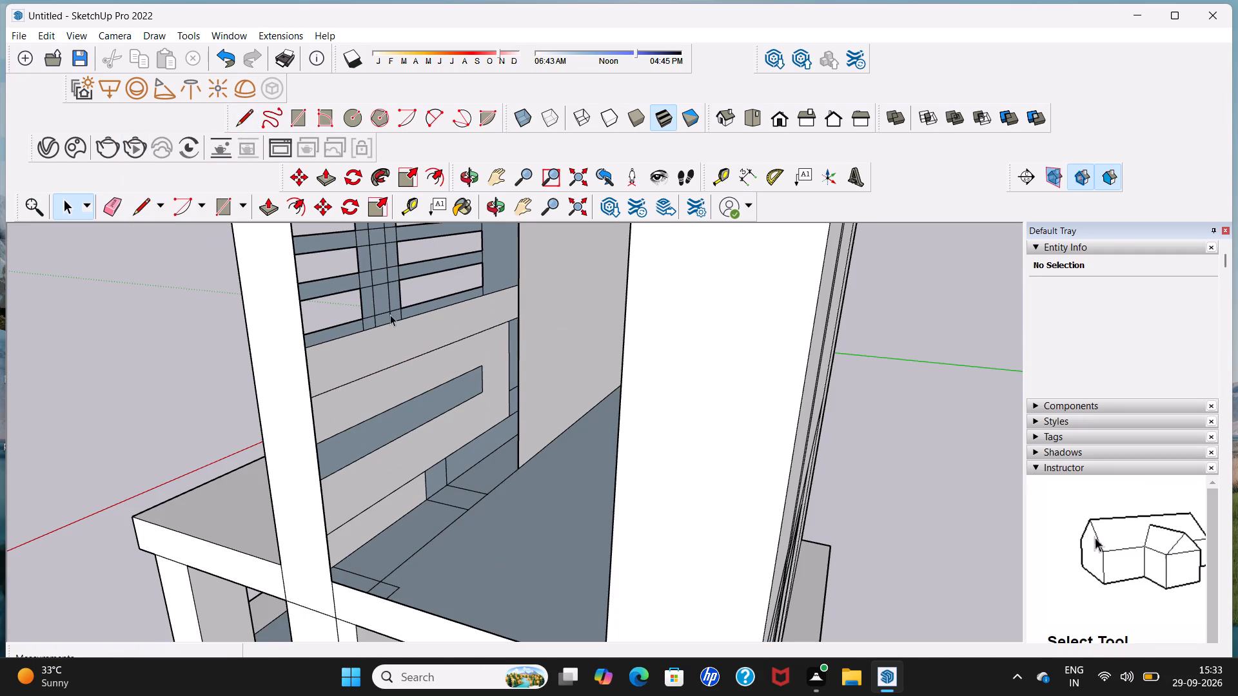
Draw a line about 6' 2 3/8" long along the inner wall face below the bar screen and delete the face above it.
{"action": "left_click", "coordinate": [241, 121]}
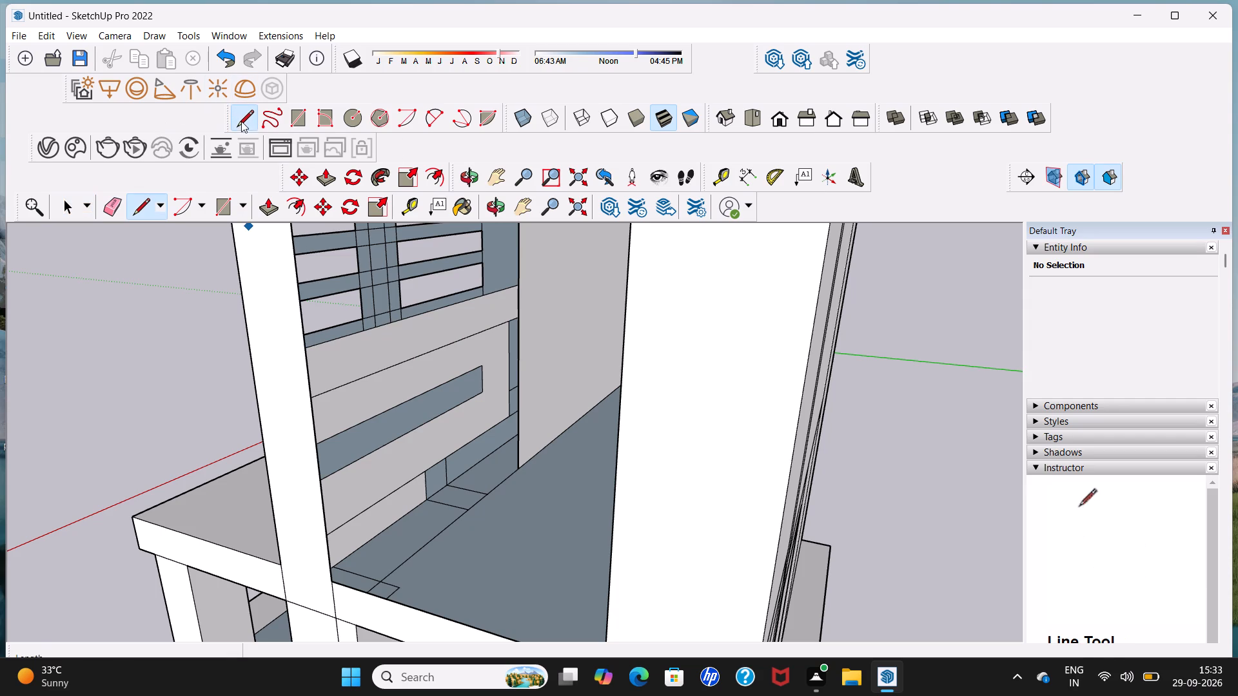
{"action": "left_click", "coordinate": [311, 398]}
{"action": "left_click", "coordinate": [526, 316]}
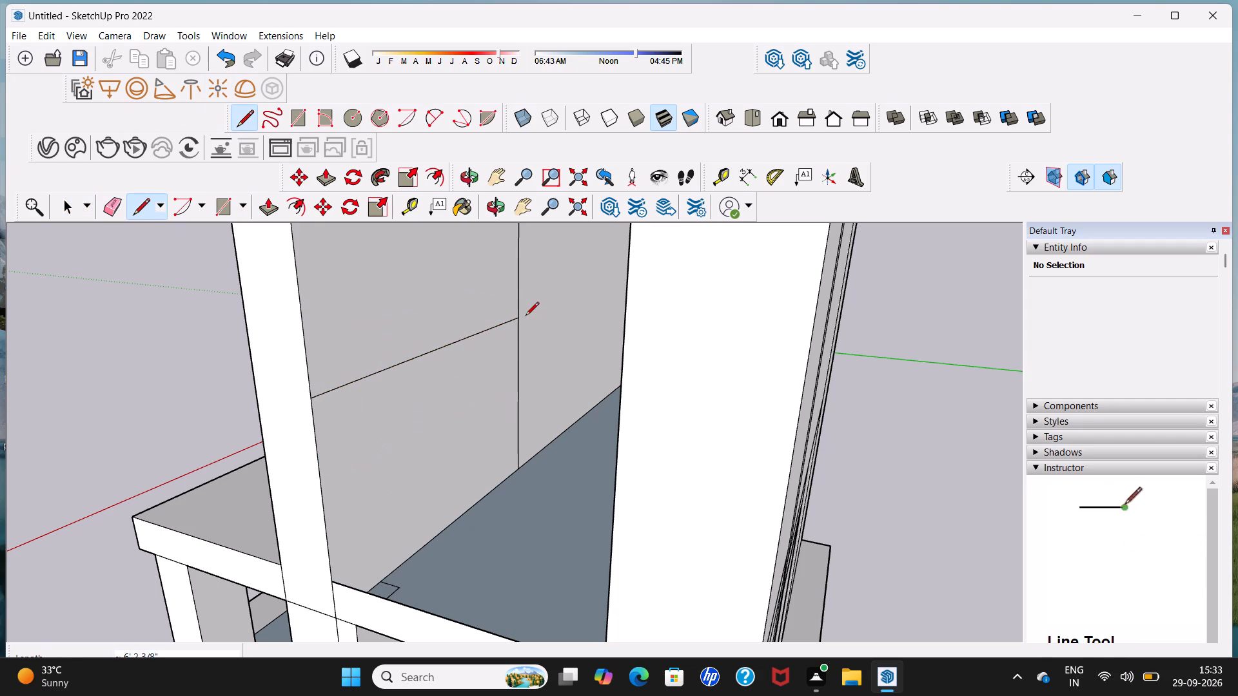
{"action": "key", "text": "space"}
{"action": "left_click", "coordinate": [475, 279]}
{"action": "key", "text": "Delete"}
Review the reopened bar screen and the wall below it from the front, above and the rear side.
{"action": "scroll", "coordinate": [475, 279], "scroll_direction": "down", "scroll_amount": 4}
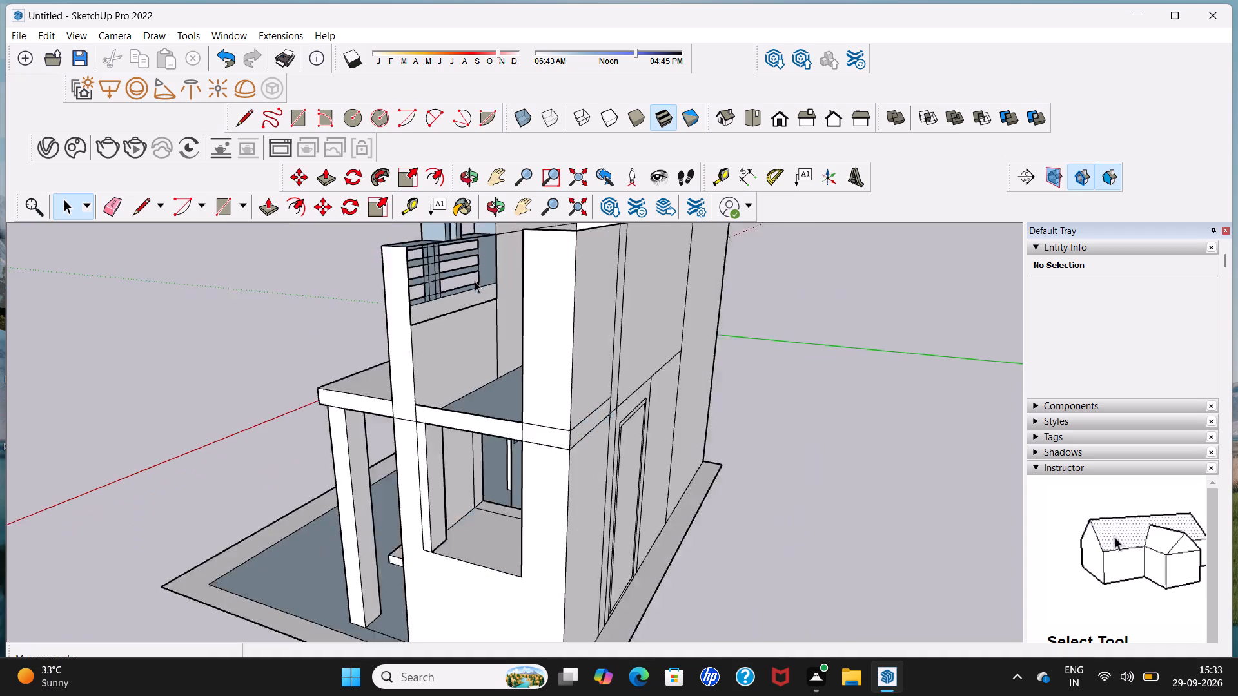
{"action": "scroll", "coordinate": [475, 281], "scroll_direction": "down", "scroll_amount": 1}
{"action": "middle_click_drag", "start_coordinate": [380, 314], "coordinate": [700, 286]}
{"action": "middle_click_drag", "start_coordinate": [616, 274], "coordinate": [608, 300]}
{"action": "scroll", "coordinate": [616, 274], "scroll_direction": "down", "scroll_amount": 1}
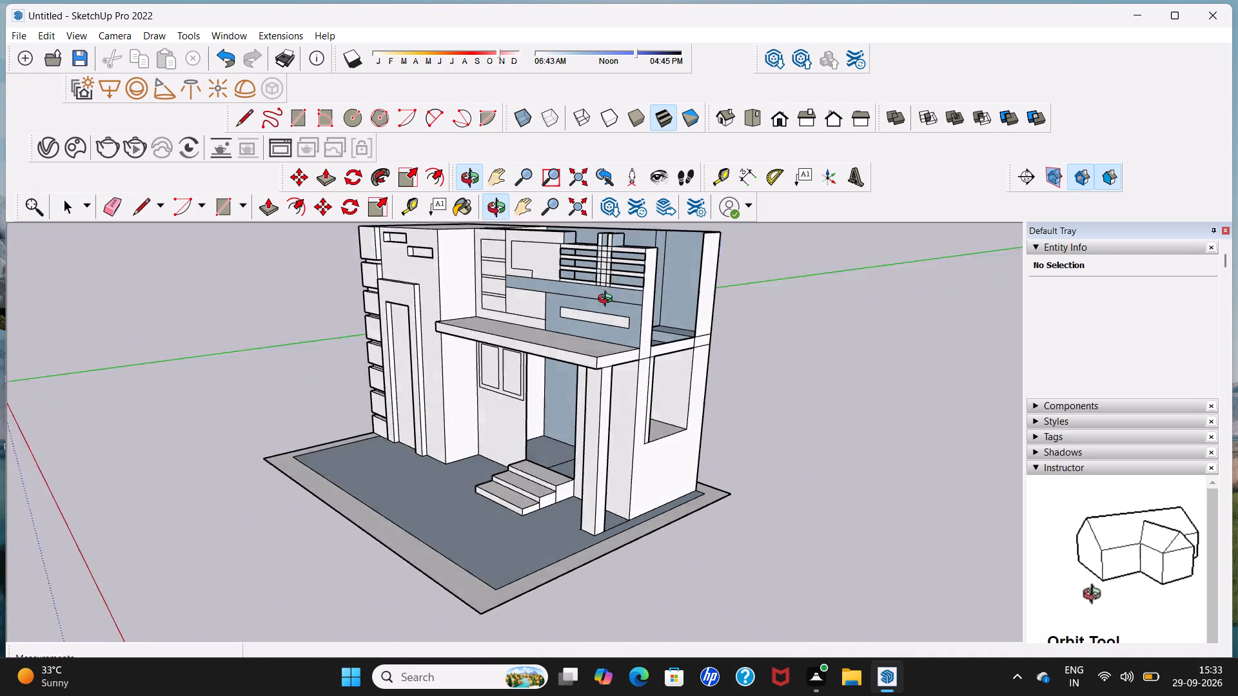
{"action": "middle_click_drag", "start_coordinate": [608, 300], "coordinate": [297, 397]}
{"action": "scroll", "coordinate": [477, 389], "scroll_direction": "up", "scroll_amount": 5}
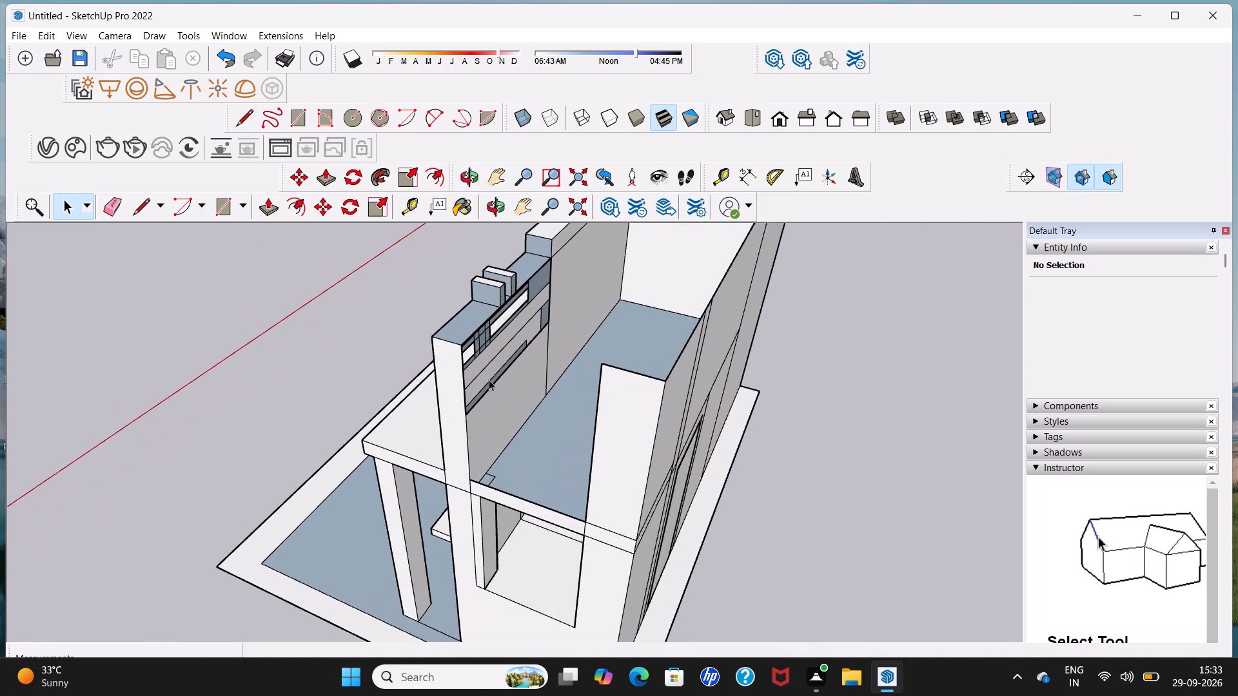
{"action": "middle_click_drag", "start_coordinate": [498, 373], "coordinate": [348, 358]}
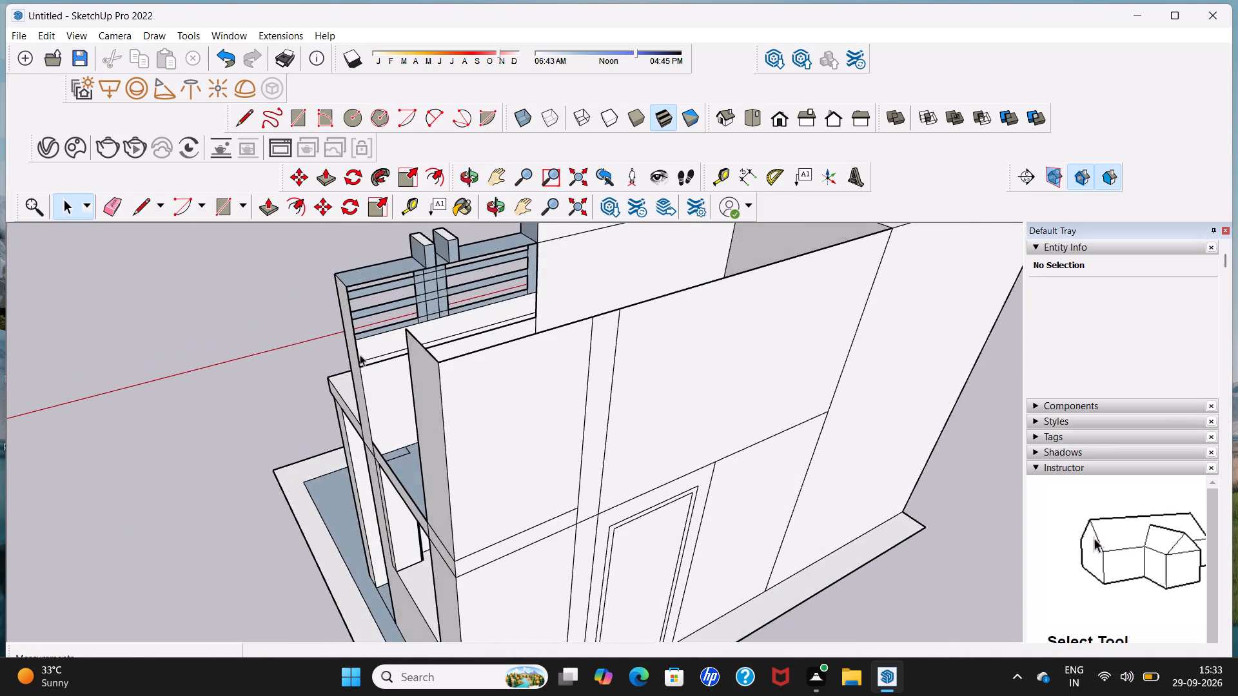
Draw a short line across the wall thickness on the end pier, joining the inner and front wall lines below the screen.
{"action": "scroll", "coordinate": [360, 354], "scroll_direction": "up", "scroll_amount": 6}
{"action": "scroll", "coordinate": [426, 351], "scroll_direction": "up", "scroll_amount": 11}
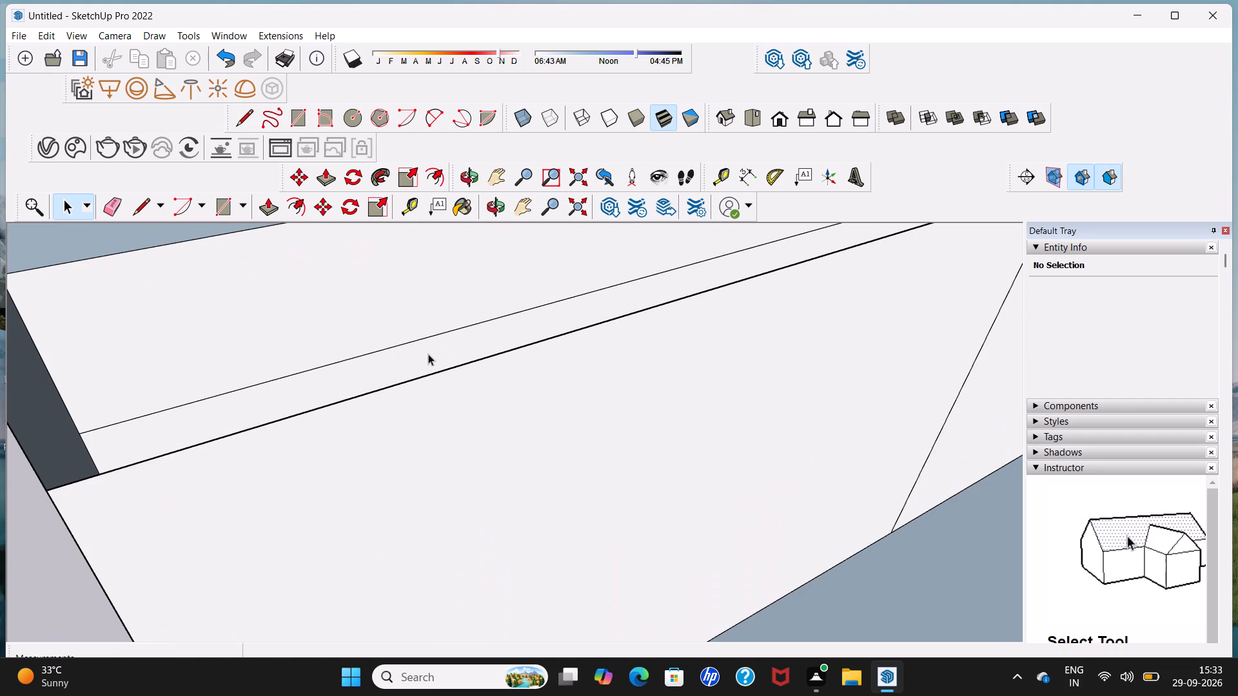
{"action": "middle_click_drag", "start_coordinate": [379, 369], "coordinate": [361, 411]}
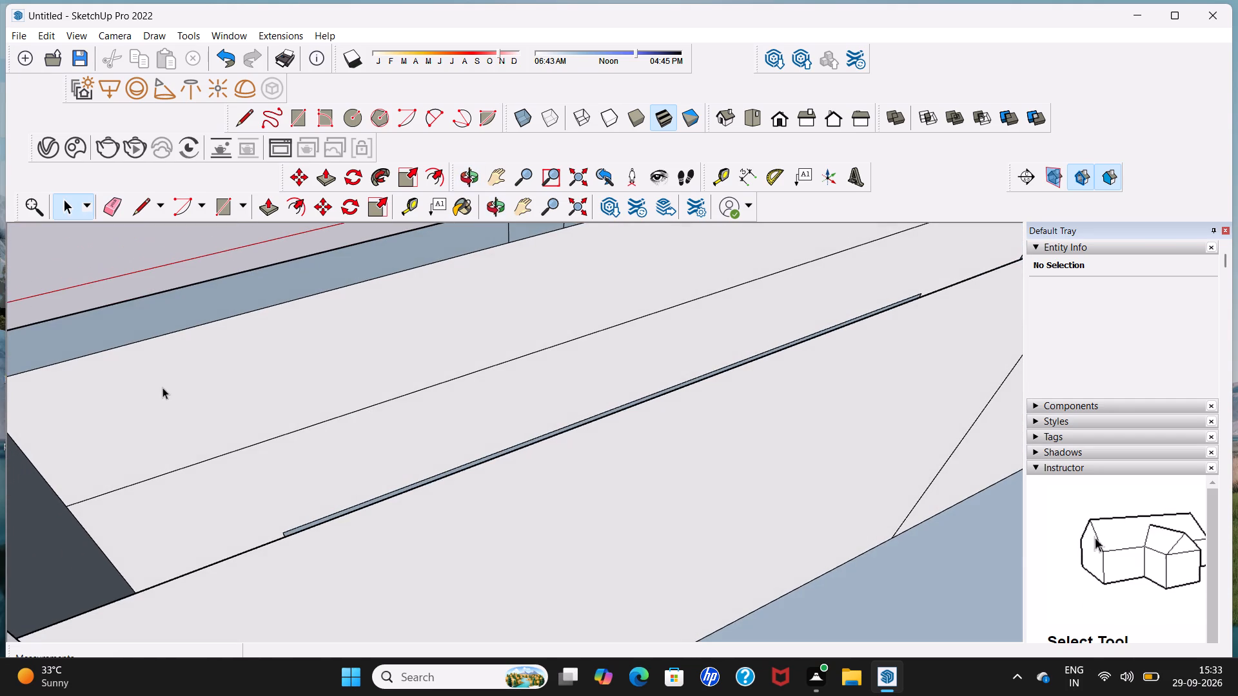
{"action": "middle_click_drag", "start_coordinate": [155, 384], "coordinate": [275, 302], "text": "shift"}
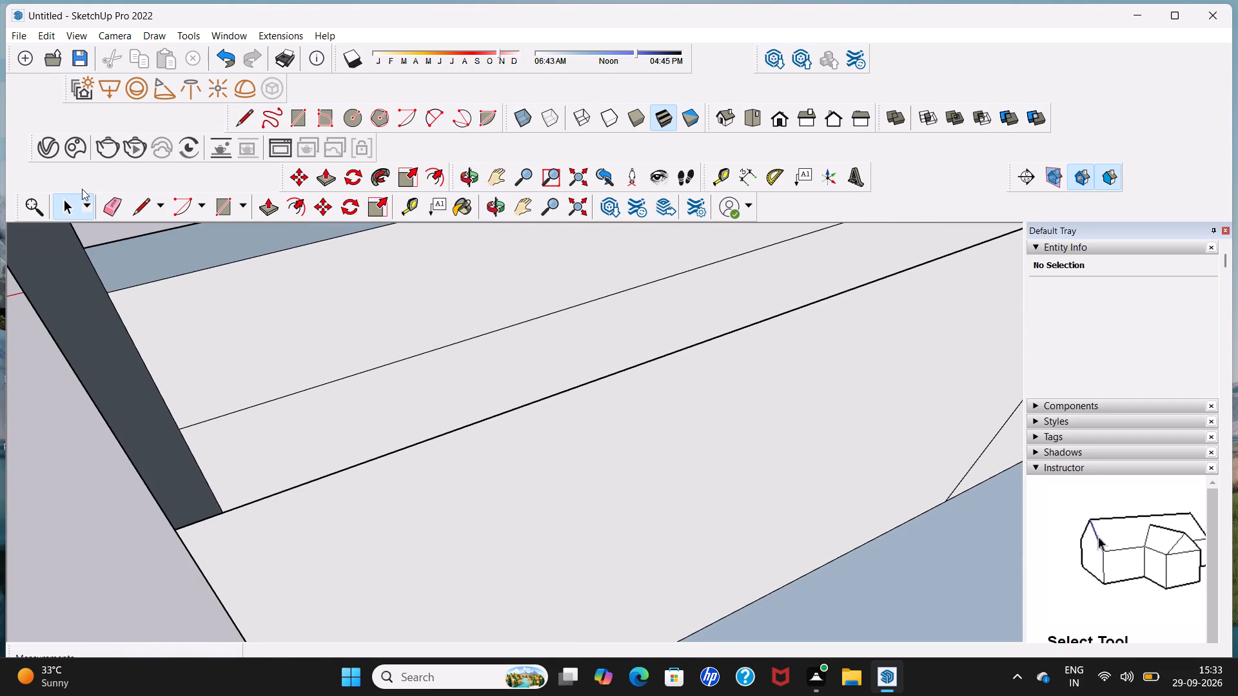
{"action": "left_click", "coordinate": [132, 203]}
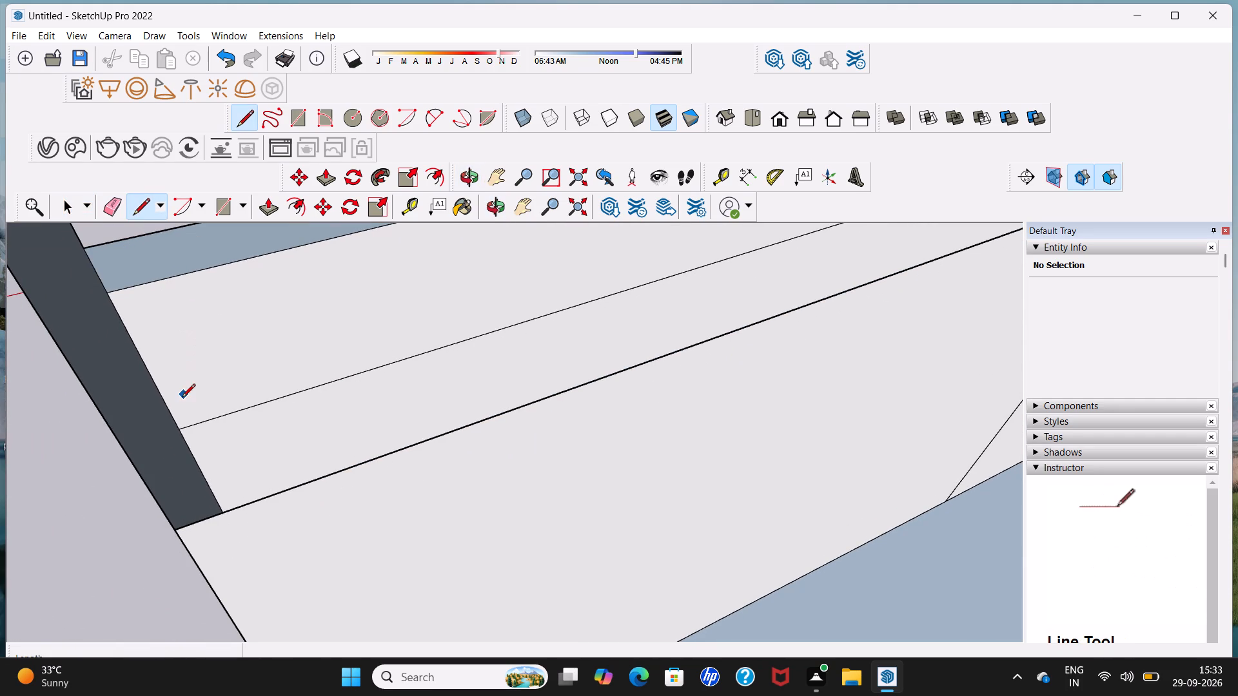
{"action": "left_click", "coordinate": [173, 531]}
{"action": "left_click", "coordinate": [176, 427]}
Examine the new line on the end pier and the open wall cavity below the bar screen.
{"action": "scroll", "coordinate": [176, 429], "scroll_direction": "up", "scroll_amount": 6}
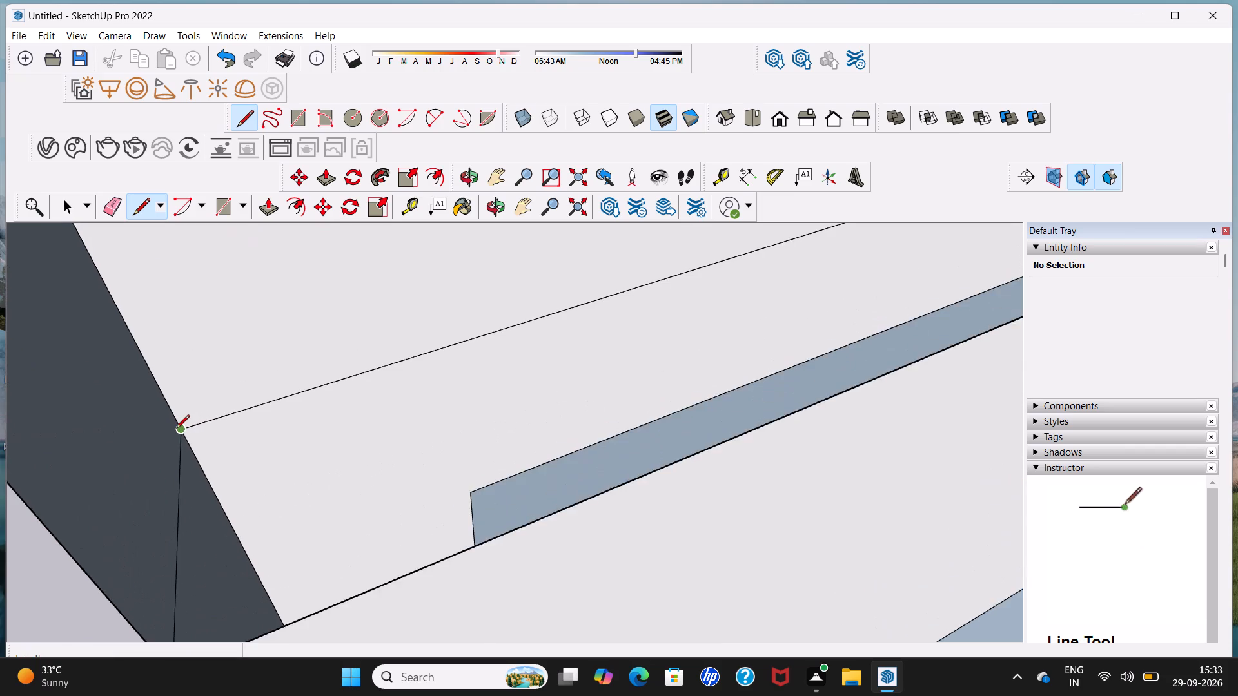
{"action": "scroll", "coordinate": [176, 429], "scroll_direction": "up", "scroll_amount": 6}
{"action": "scroll", "coordinate": [188, 438], "scroll_direction": "down", "scroll_amount": 8}
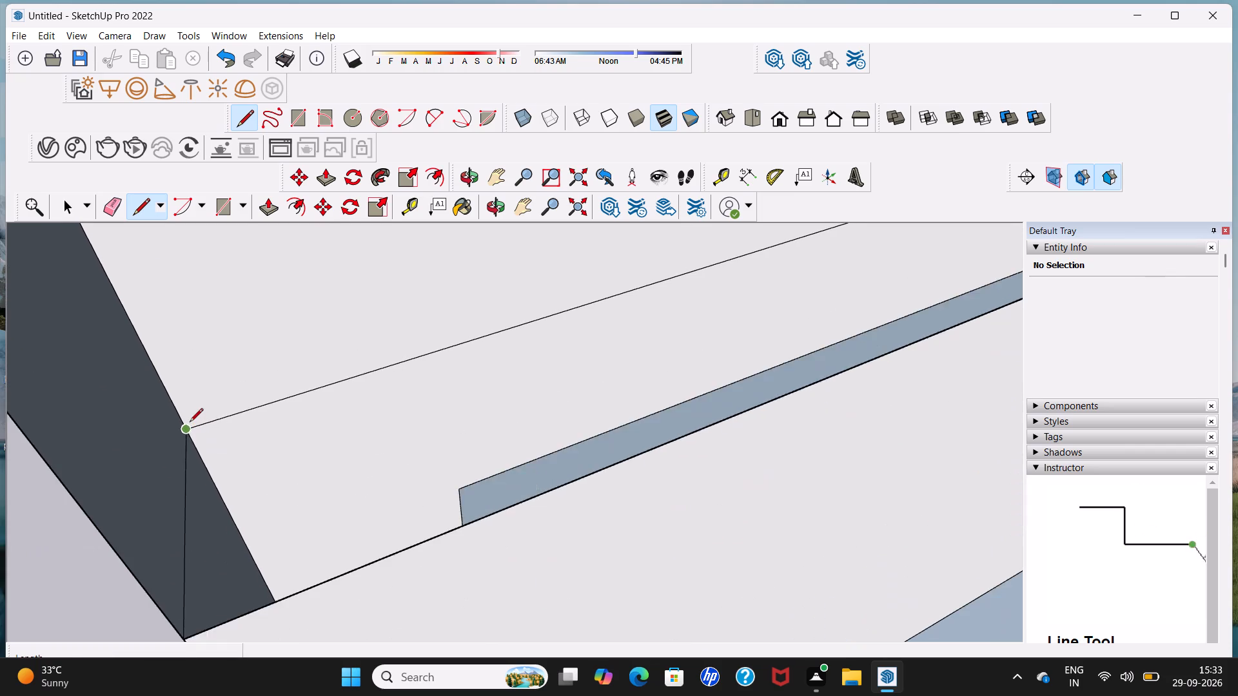
{"action": "scroll", "coordinate": [190, 423], "scroll_direction": "down", "scroll_amount": 5}
{"action": "middle_click_drag", "start_coordinate": [190, 422], "coordinate": [267, 391]}
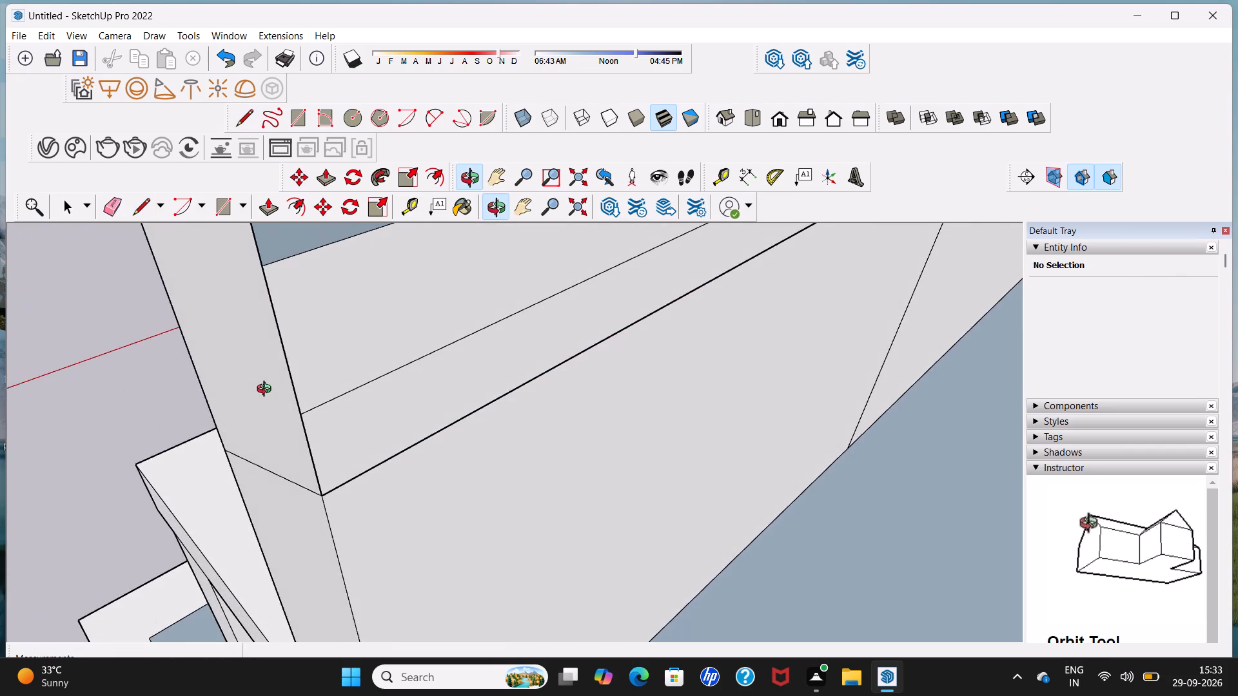
{"action": "middle_click_drag", "start_coordinate": [267, 391], "coordinate": [162, 400]}
{"action": "scroll", "coordinate": [162, 400], "scroll_direction": "up", "scroll_amount": 1}
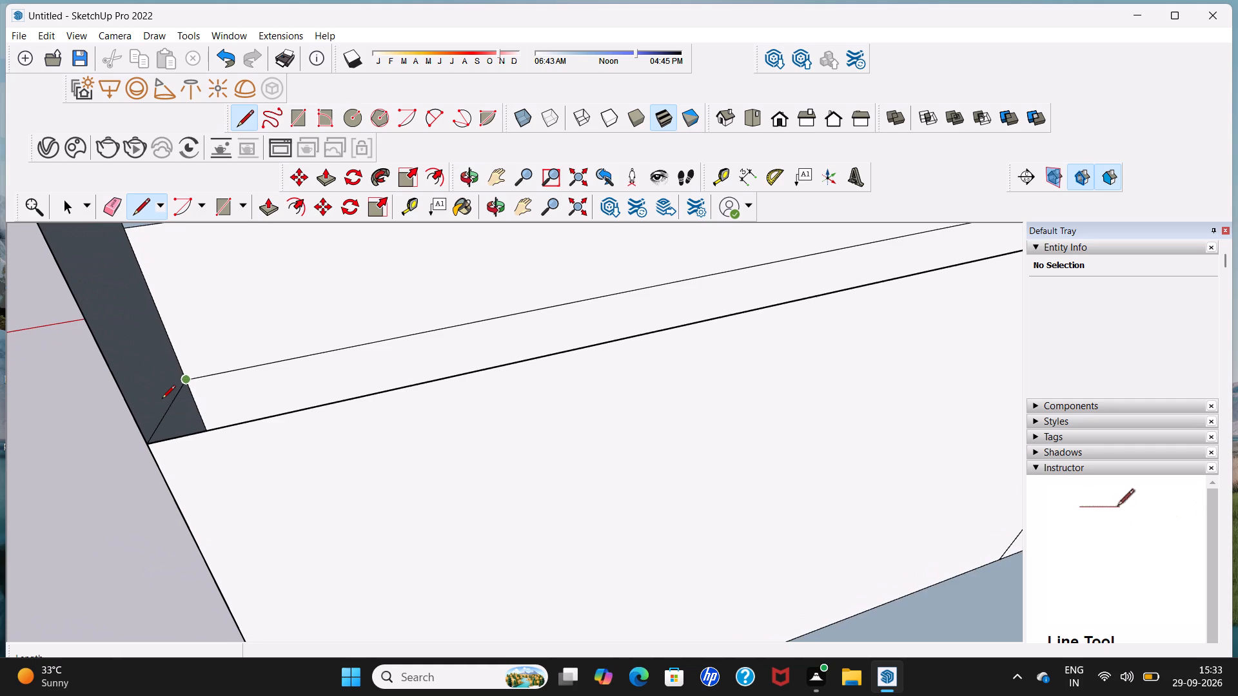
{"action": "scroll", "coordinate": [162, 400], "scroll_direction": "down", "scroll_amount": 6}
{"action": "middle_click_drag", "start_coordinate": [162, 401], "coordinate": [233, 429]}
{"action": "scroll", "coordinate": [233, 429], "scroll_direction": "up", "scroll_amount": 1}
{"action": "scroll", "coordinate": [233, 429], "scroll_direction": "down", "scroll_amount": 11}
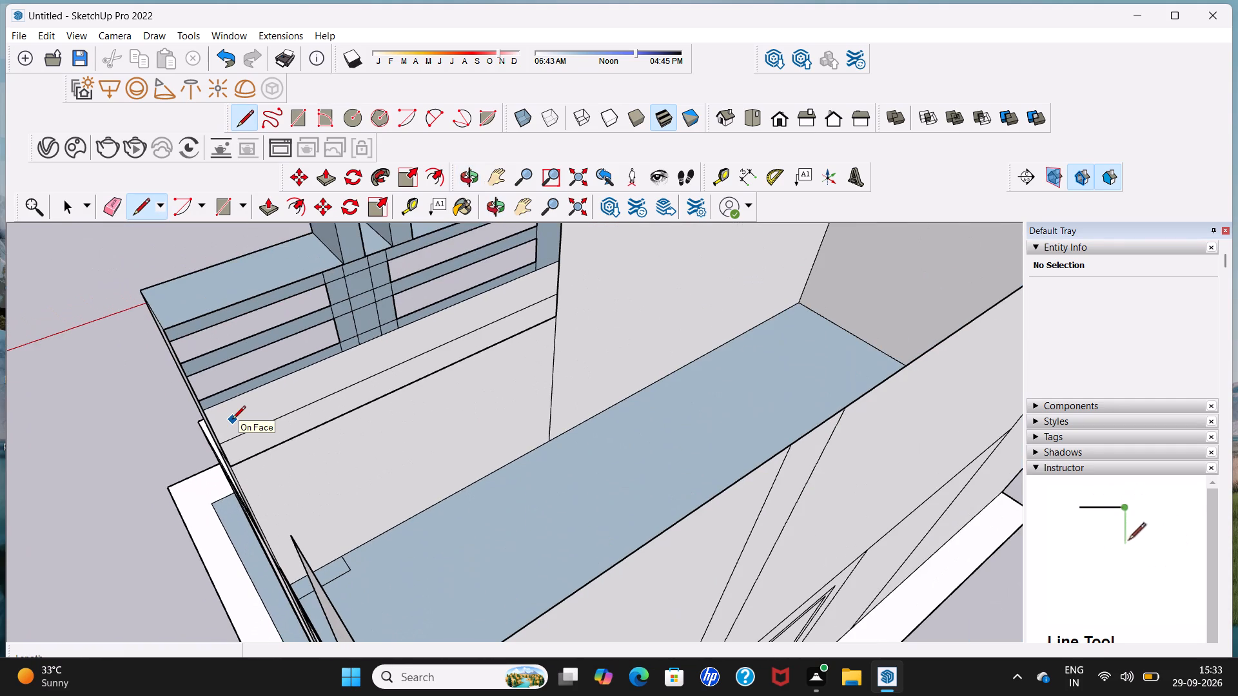
{"action": "scroll", "coordinate": [226, 420], "scroll_direction": "down", "scroll_amount": 6}
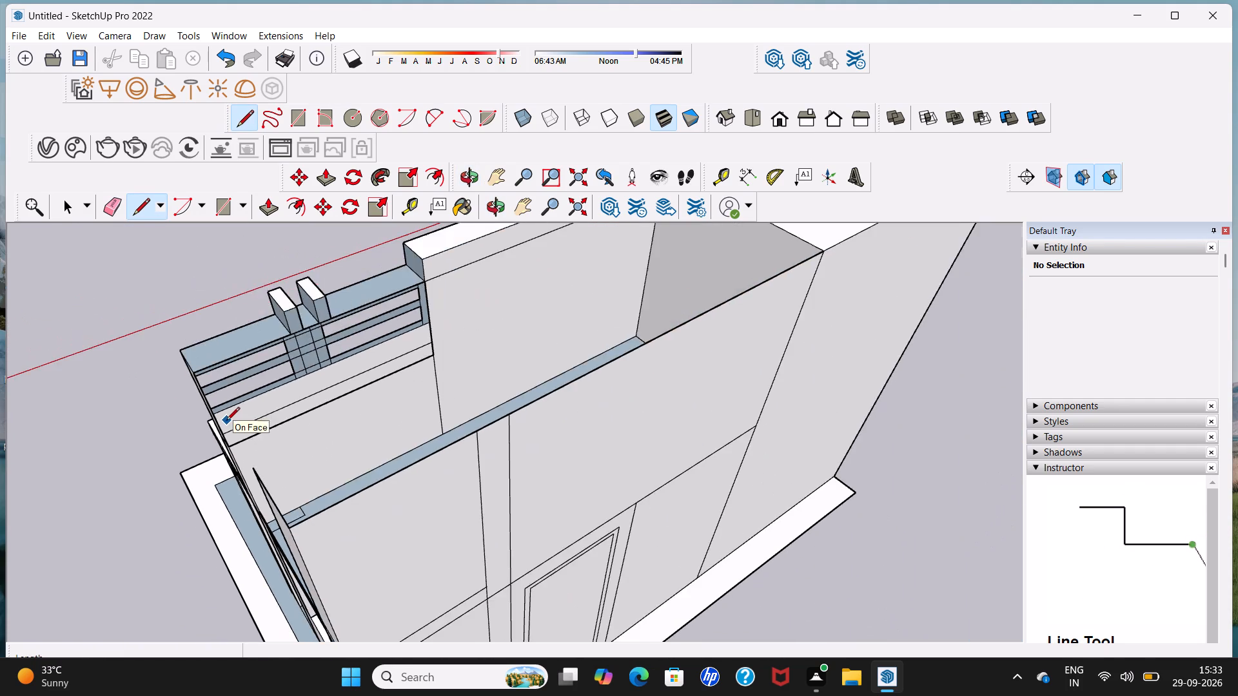
Review the whole house and its upper front wall from above, the open end and the front.
{"action": "scroll", "coordinate": [226, 423], "scroll_direction": "down", "scroll_amount": 5}
{"action": "middle_click_drag", "start_coordinate": [169, 450], "coordinate": [531, 387]}
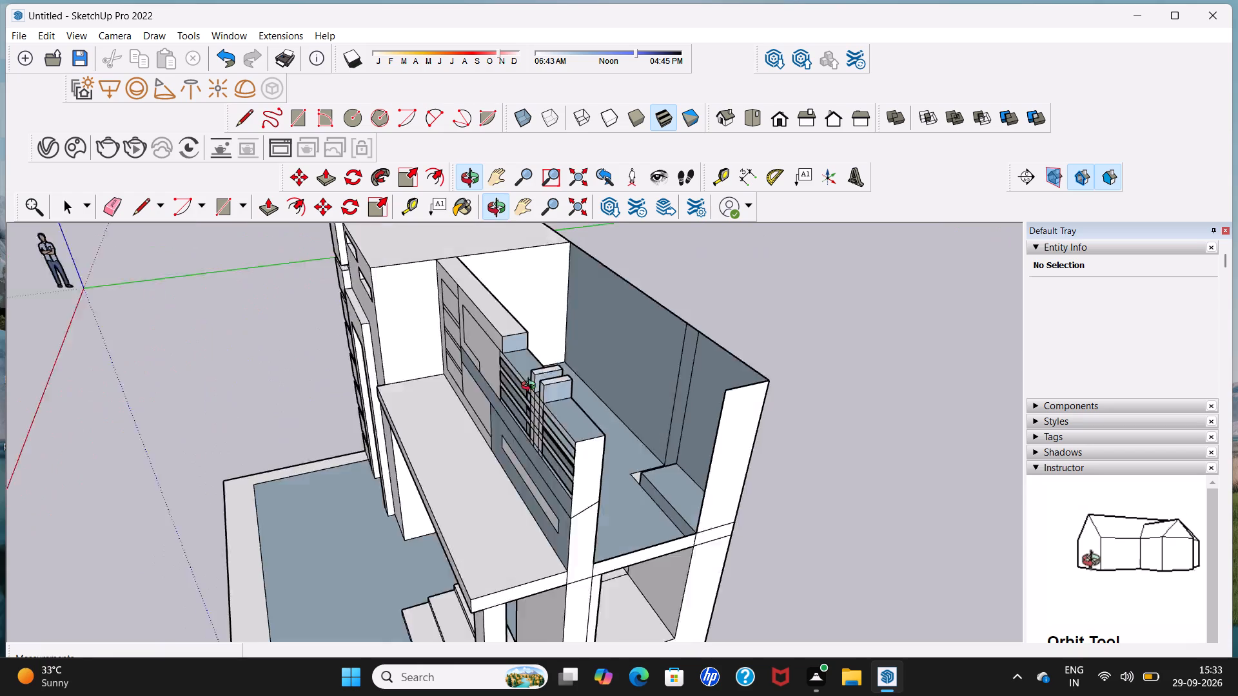
{"action": "middle_click_drag", "start_coordinate": [531, 387], "coordinate": [562, 380]}
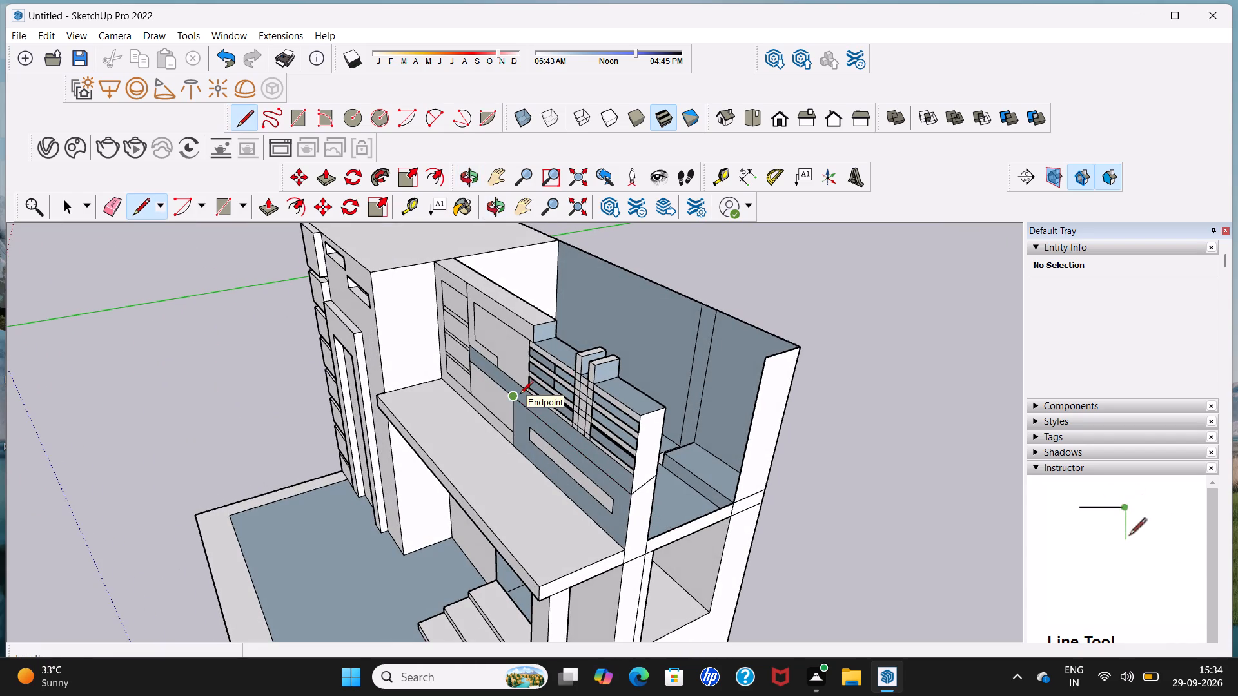
{"action": "middle_click_drag", "start_coordinate": [520, 395], "coordinate": [658, 342]}
{"action": "scroll", "coordinate": [658, 342], "scroll_direction": "down", "scroll_amount": 6}
{"action": "middle_click_drag", "start_coordinate": [573, 391], "coordinate": [591, 384]}
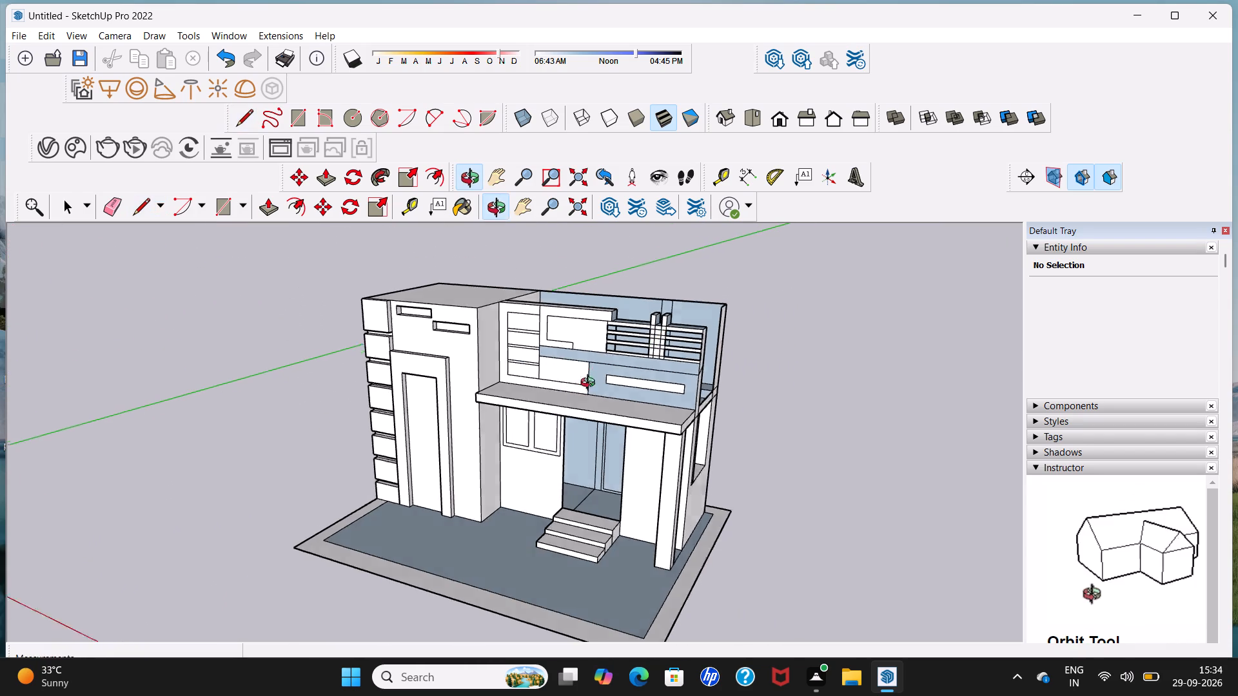
{"action": "middle_click_drag", "start_coordinate": [591, 384], "coordinate": [668, 347]}
{"action": "scroll", "coordinate": [603, 371], "scroll_direction": "up", "scroll_amount": 3}
{"action": "scroll", "coordinate": [603, 371], "scroll_direction": "down", "scroll_amount": 6}
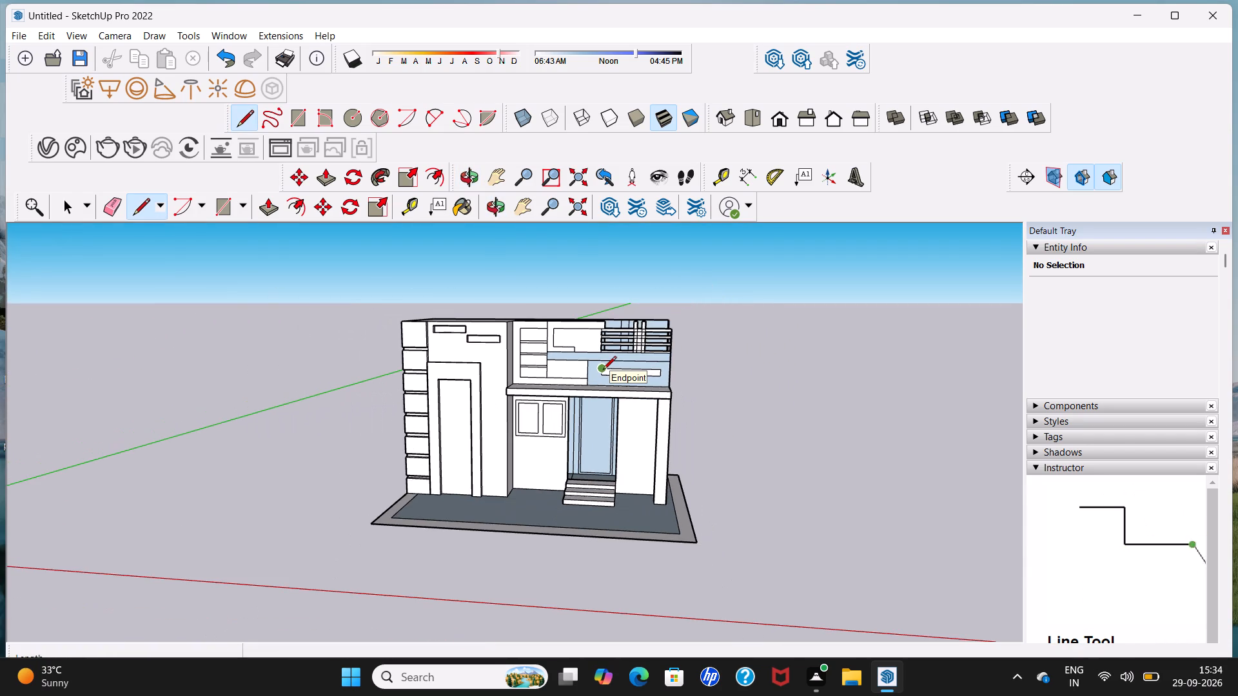
{"action": "scroll", "coordinate": [556, 369], "scroll_direction": "up", "scroll_amount": 5}
{"action": "key", "text": "space"}
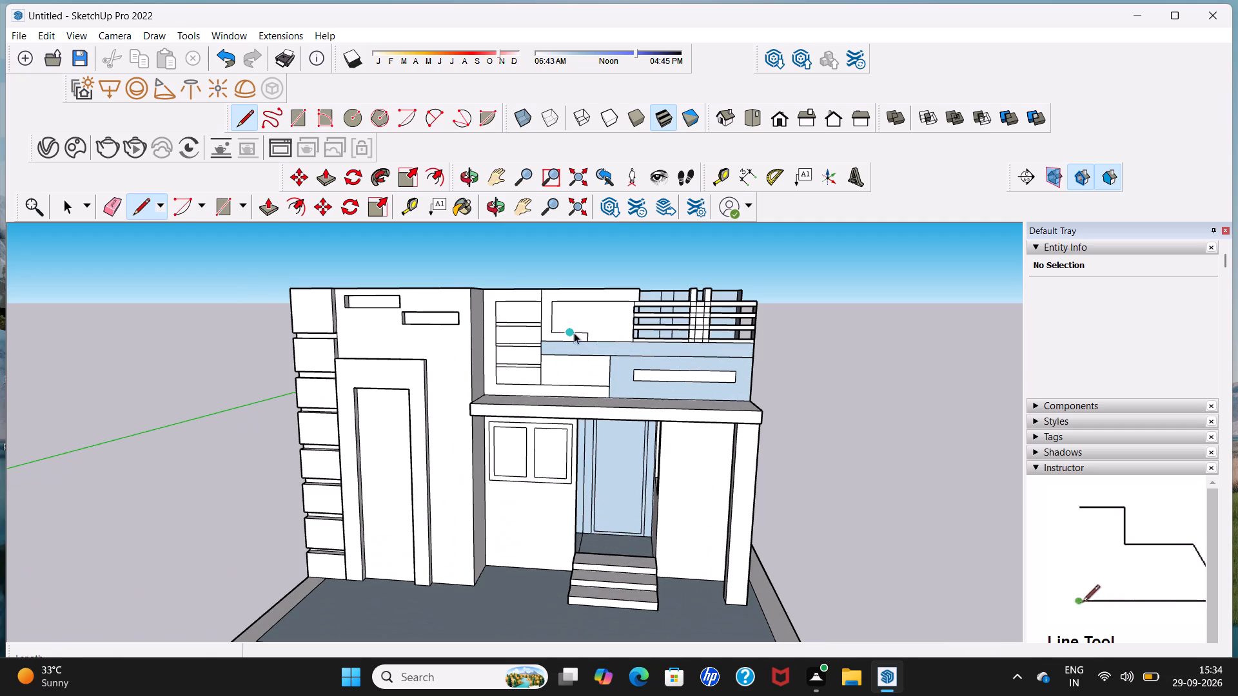
Draw a small upright rectangle inside the L-shaped outline on the upper front wall beside the bar screen.
{"action": "left_click", "coordinate": [295, 122]}
{"action": "scroll", "coordinate": [598, 331], "scroll_direction": "up", "scroll_amount": 11}
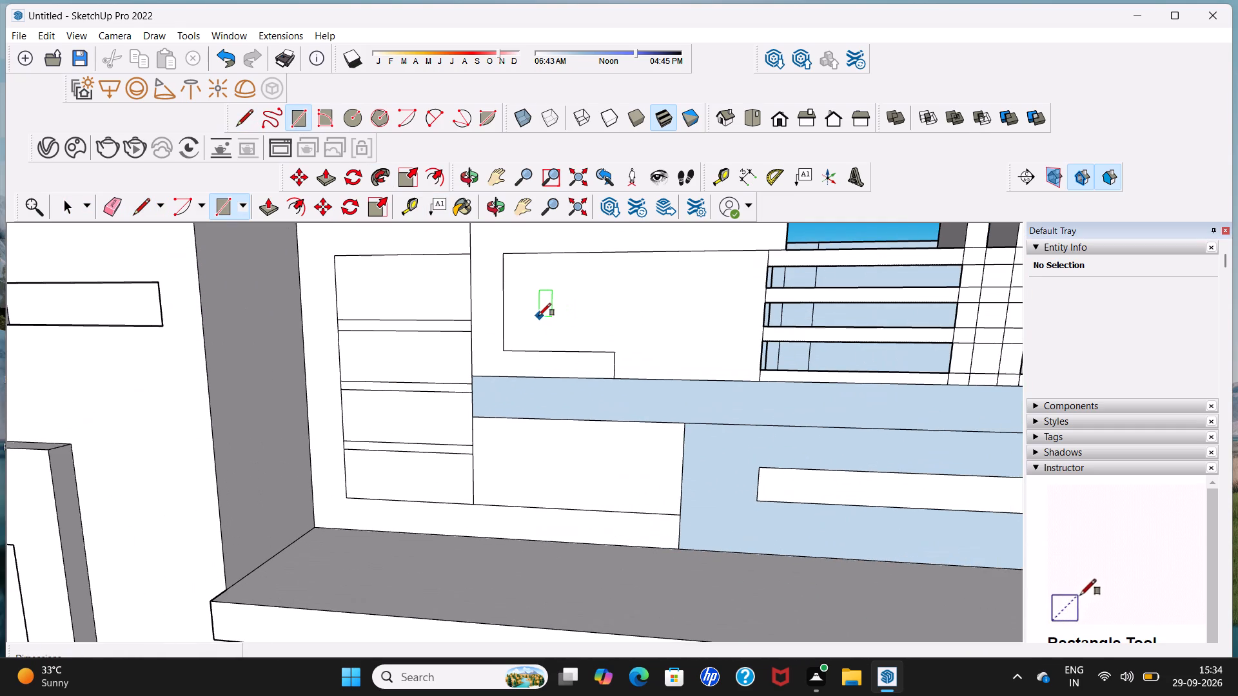
{"action": "left_click", "coordinate": [527, 314]}
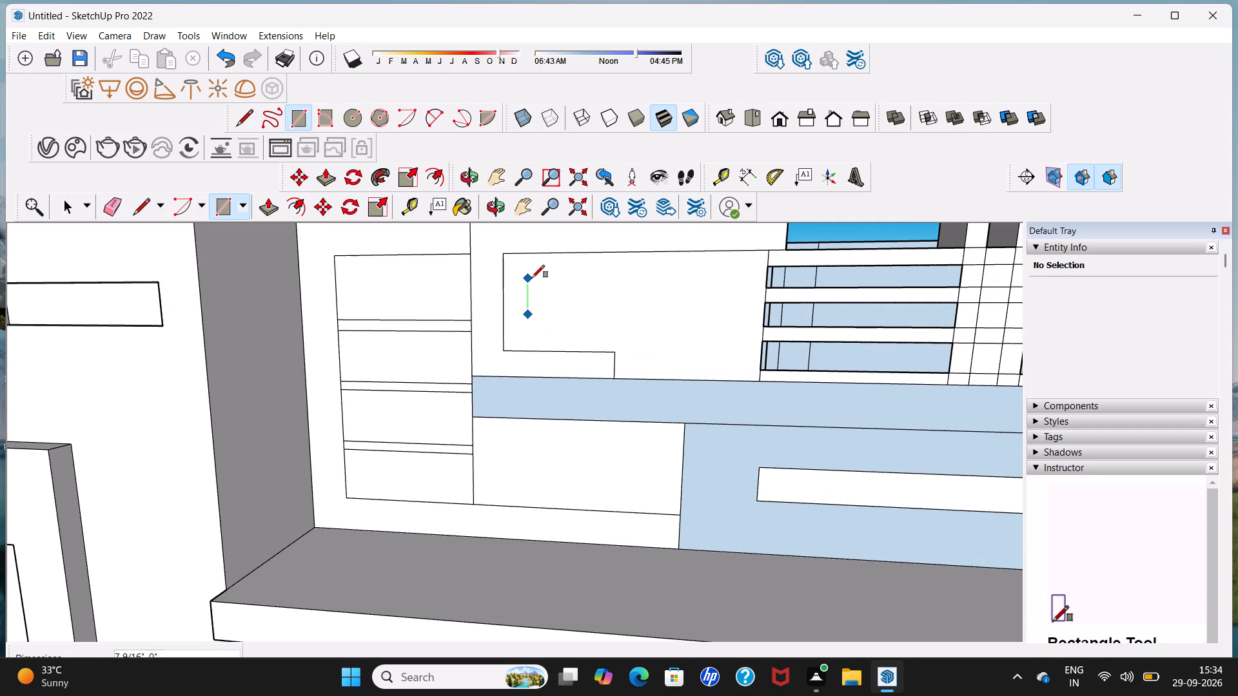
{"action": "left_click", "coordinate": [547, 278]}
Move the small rectangle with its edges slightly up and sideways within the L-shaped outline.
{"action": "key", "text": "space"}
{"action": "double_click", "coordinate": [543, 295]}
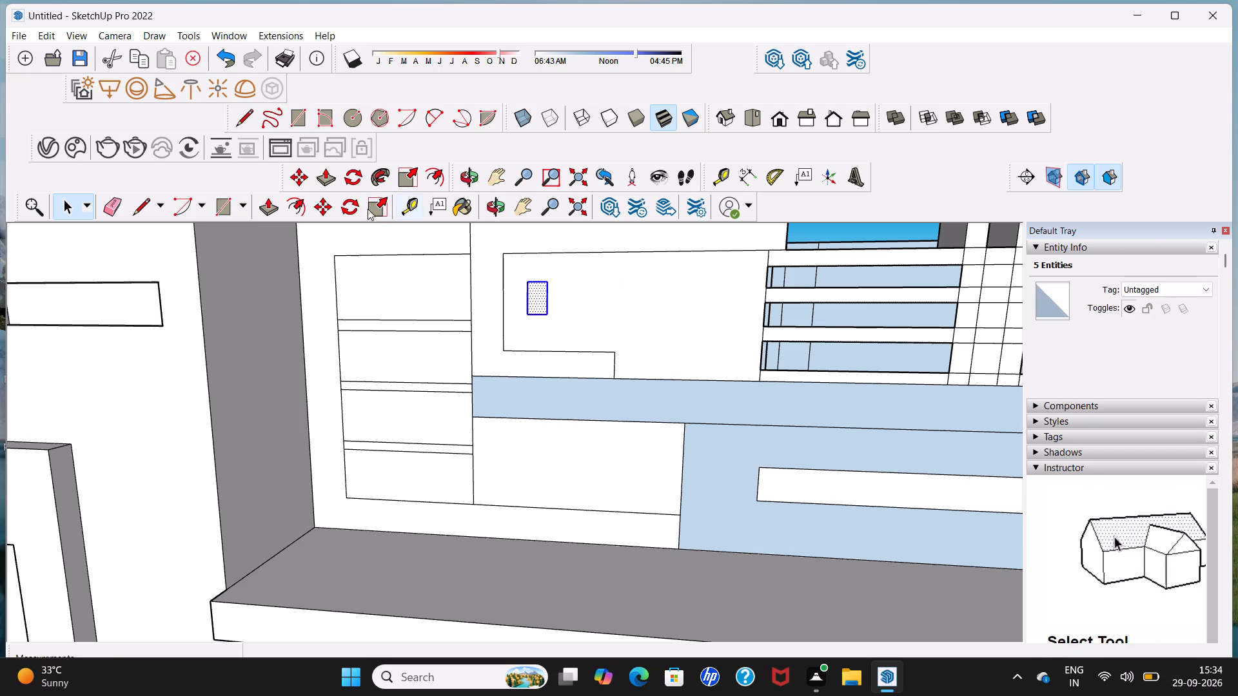
{"action": "left_click", "coordinate": [321, 204]}
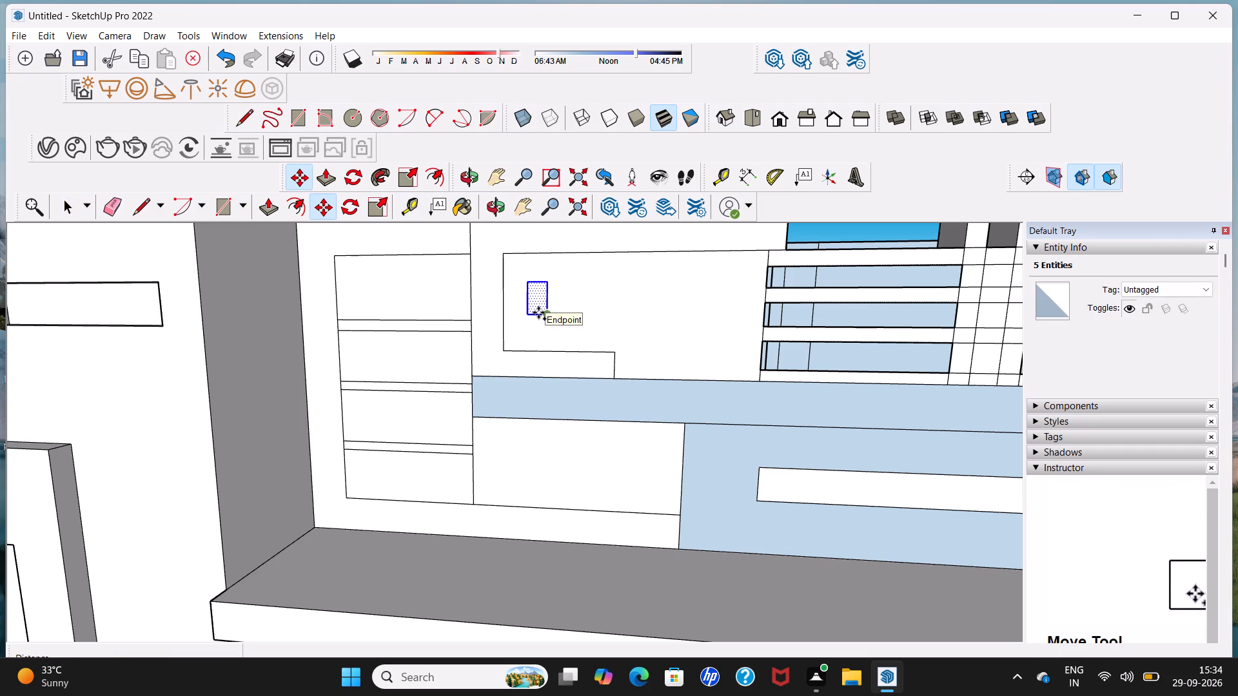
{"action": "left_click", "coordinate": [540, 312]}
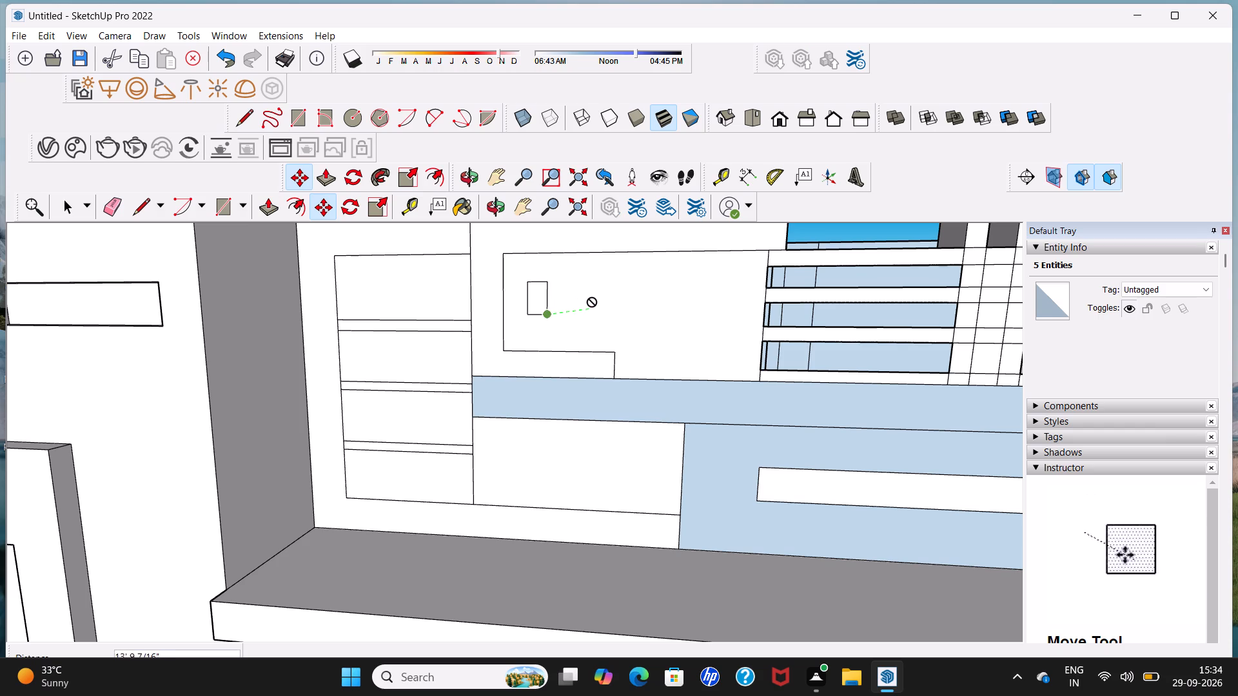
{"action": "left_click", "coordinate": [553, 317]}
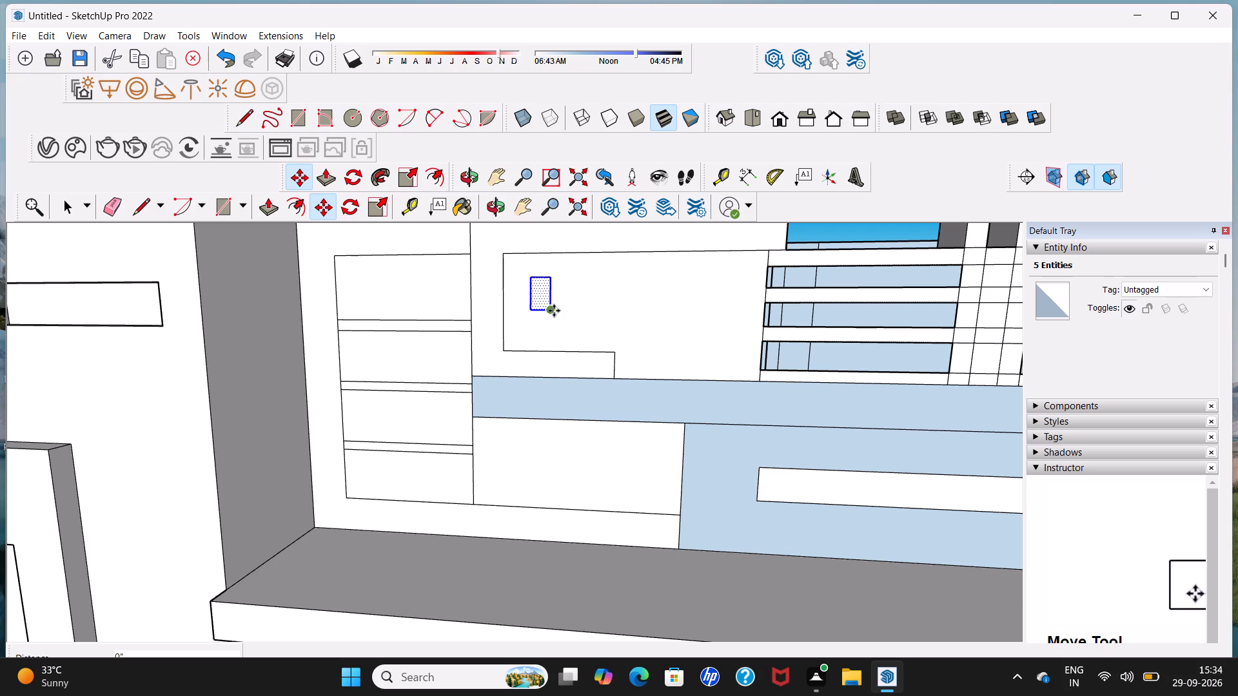
Copy the small rectangle three times towards the bar screen, the first about 9 13/16" and the second about 8 5/16" along, forming a row of four.
{"action": "left_click", "coordinate": [554, 311]}
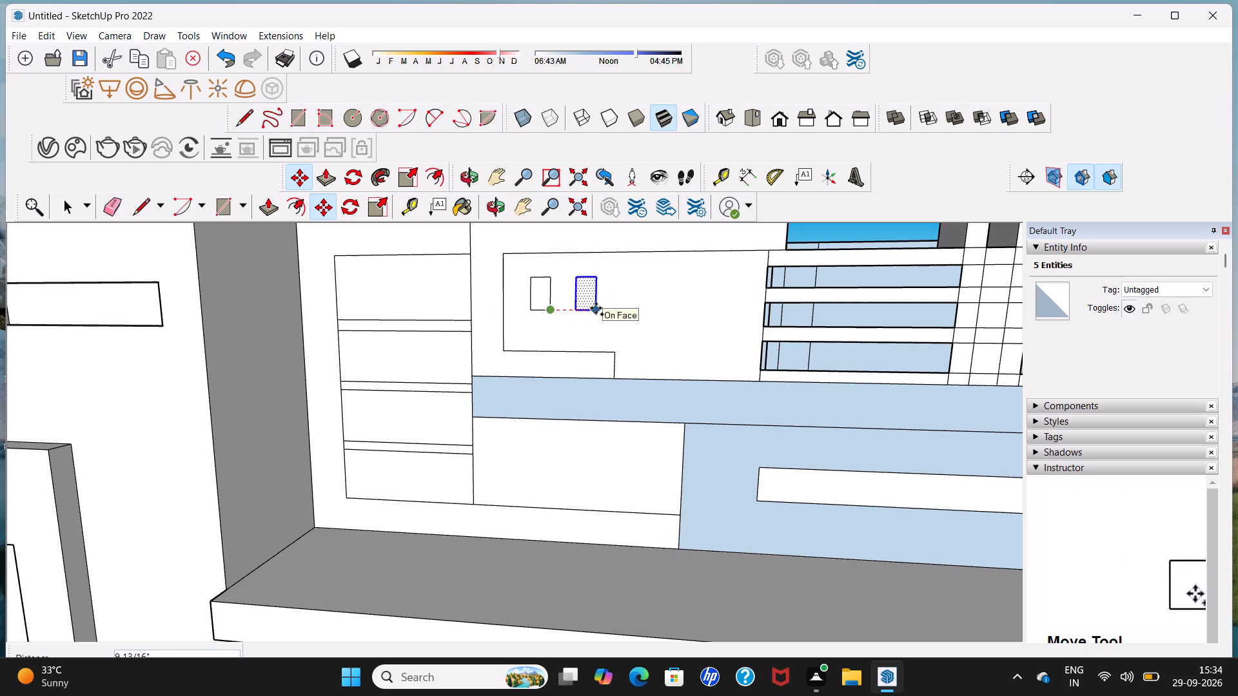
{"action": "left_click", "coordinate": [596, 308]}
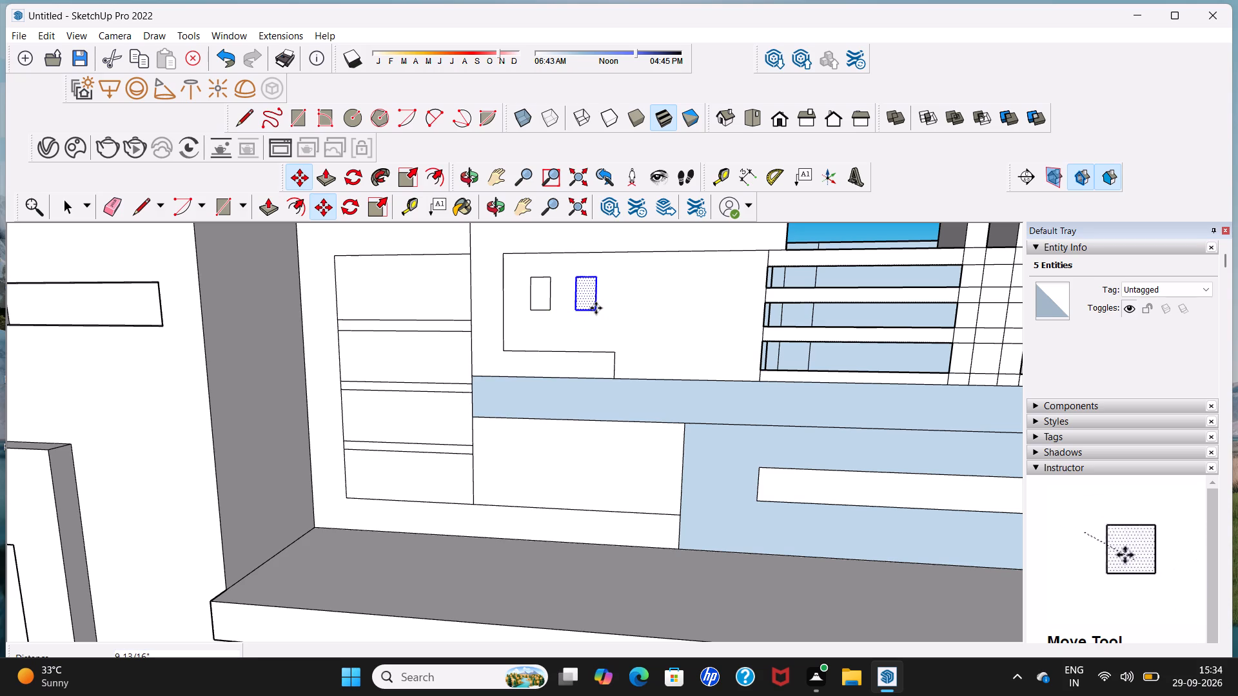
{"action": "left_click", "coordinate": [596, 308]}
{"action": "left_click", "coordinate": [635, 303]}
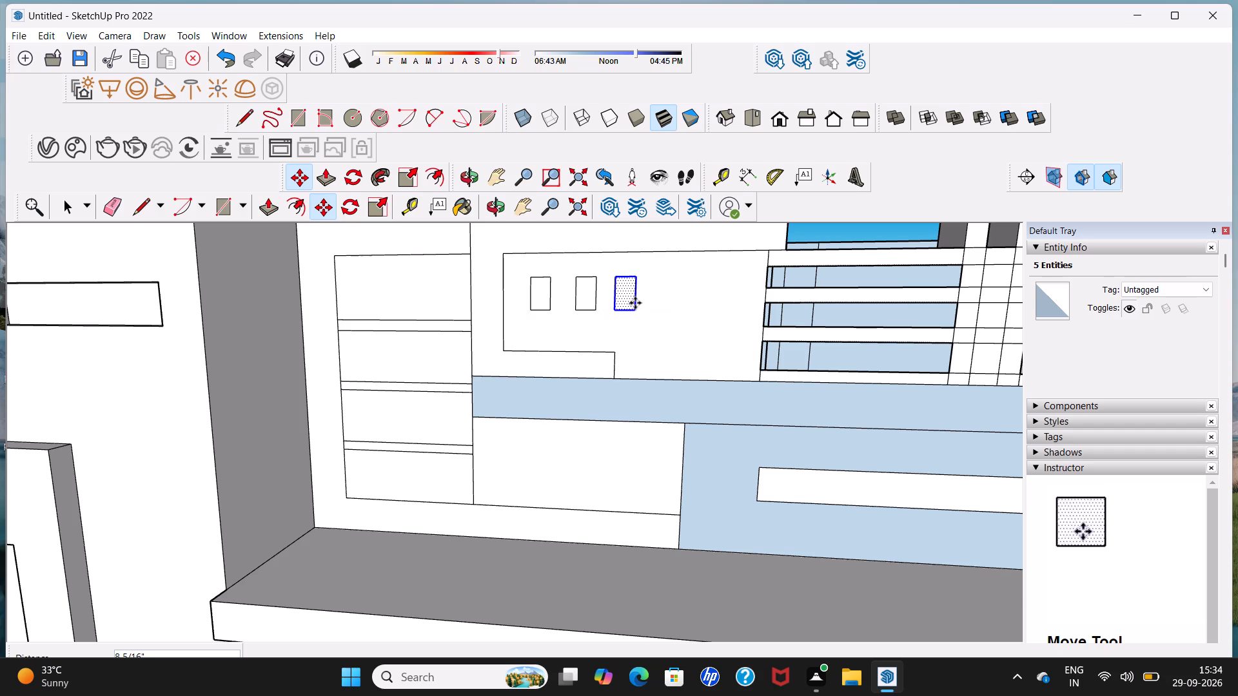
{"action": "left_click", "coordinate": [635, 307]}
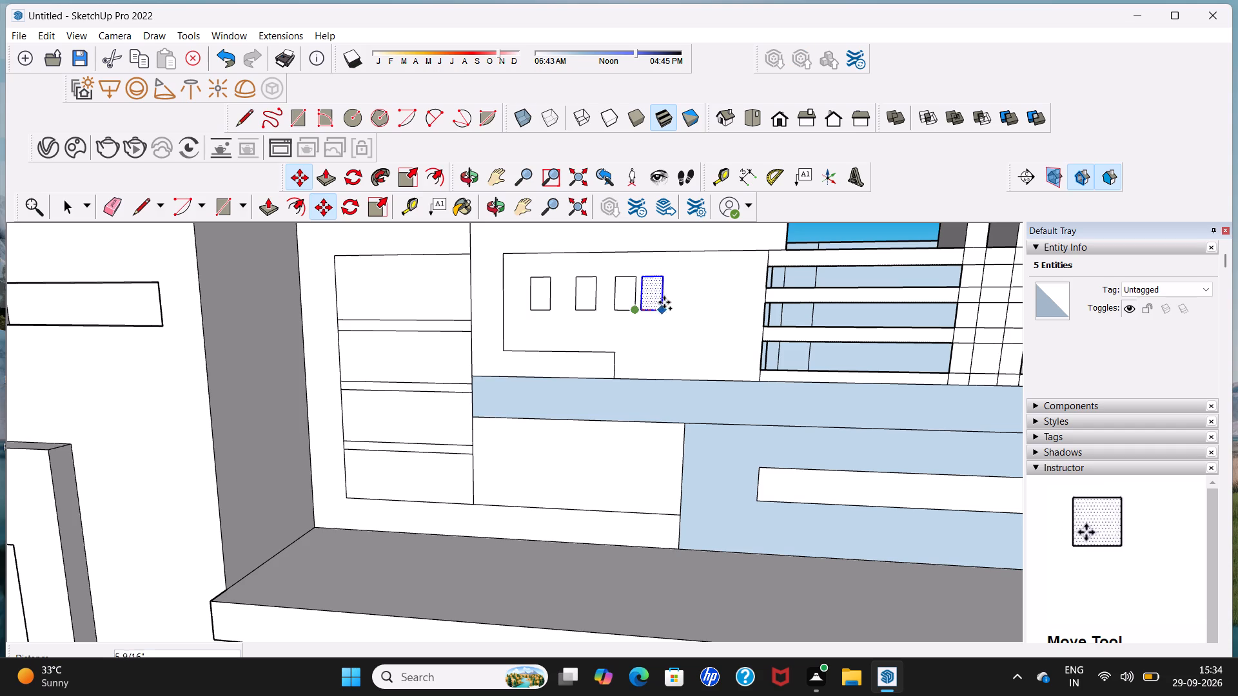
{"action": "left_click", "coordinate": [674, 303]}
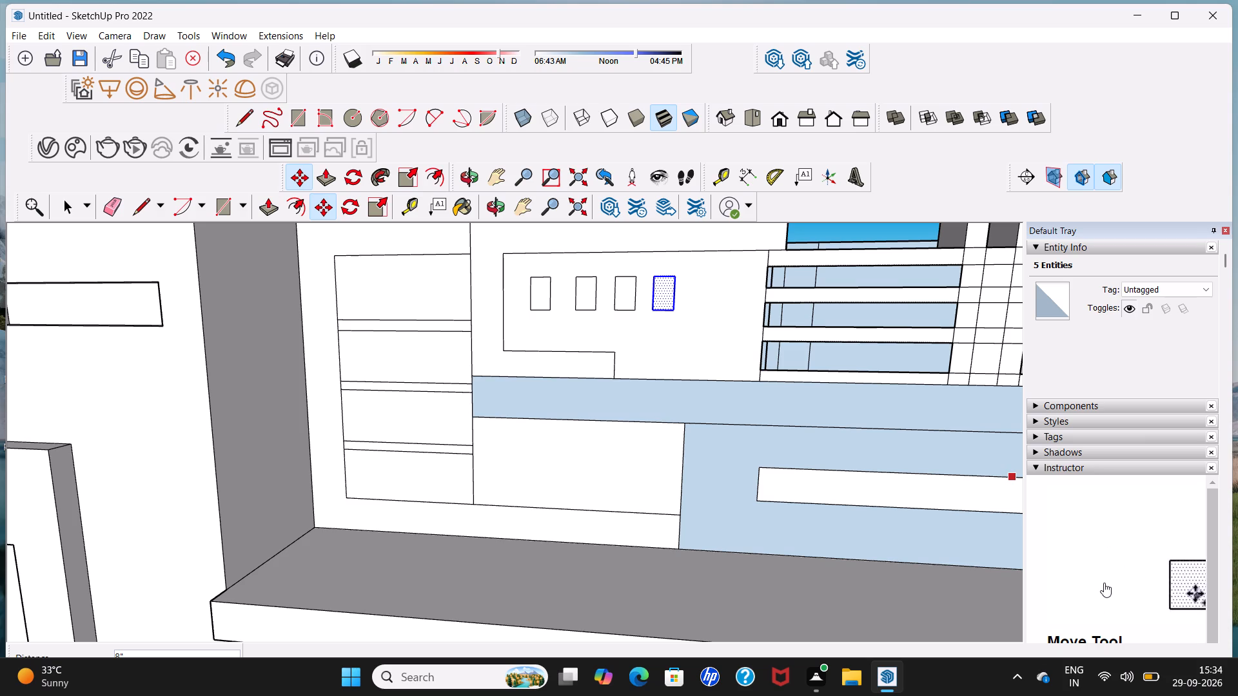
Review the house front and the row of small rectangles from a distance, from below and from slightly different sides.
{"action": "scroll", "coordinate": [756, 478], "scroll_direction": "down", "scroll_amount": 6}
{"action": "scroll", "coordinate": [770, 501], "scroll_direction": "down", "scroll_amount": 18}
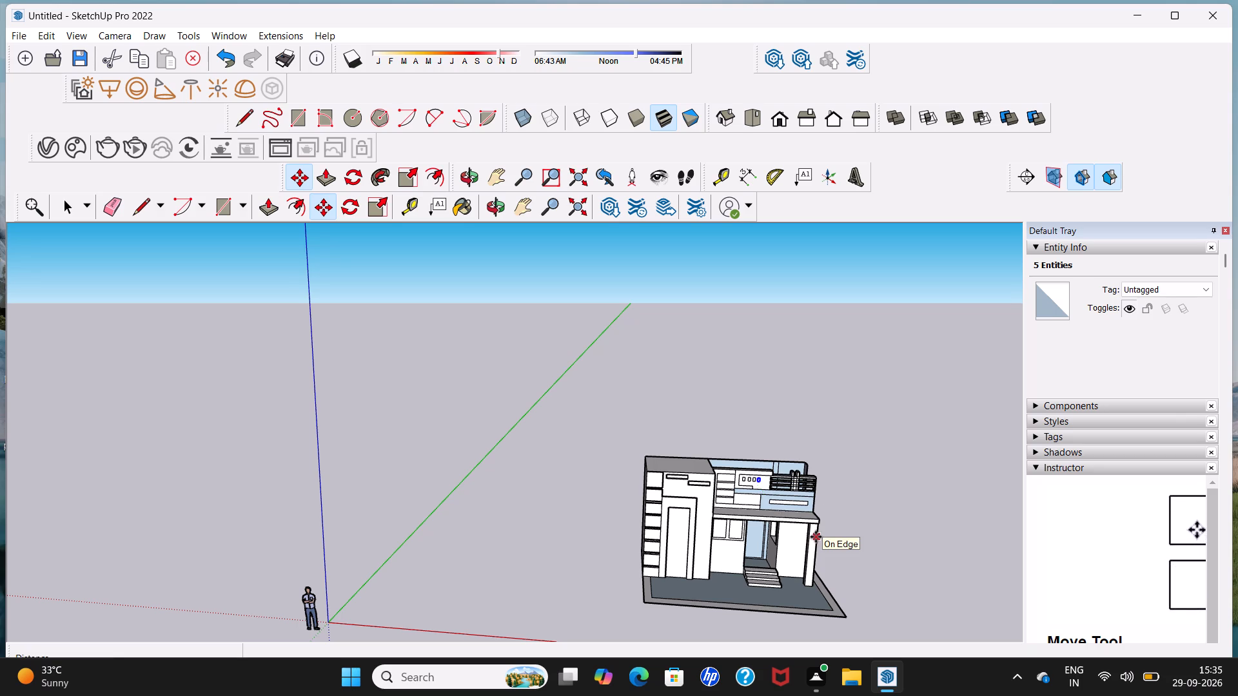
{"action": "scroll", "coordinate": [769, 523], "scroll_direction": "down", "scroll_amount": 5}
{"action": "middle_click_drag", "start_coordinate": [772, 544], "coordinate": [722, 429]}
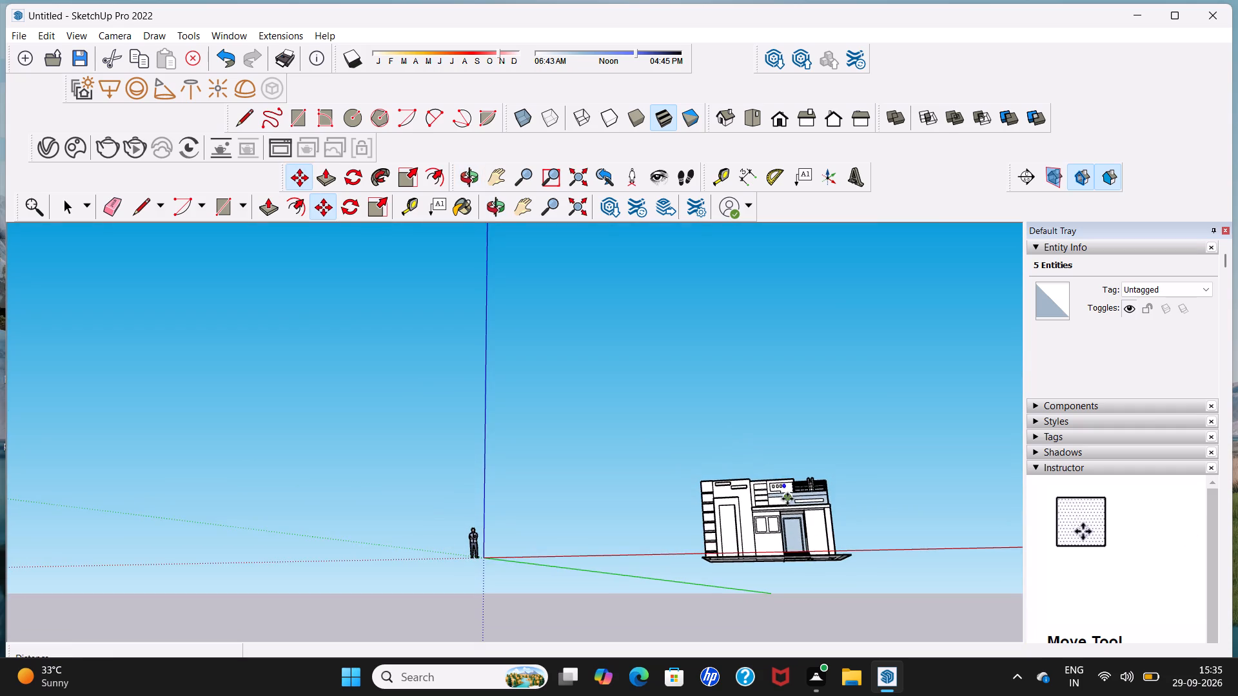
{"action": "left_click", "coordinate": [958, 478]}
{"action": "key", "text": "space"}
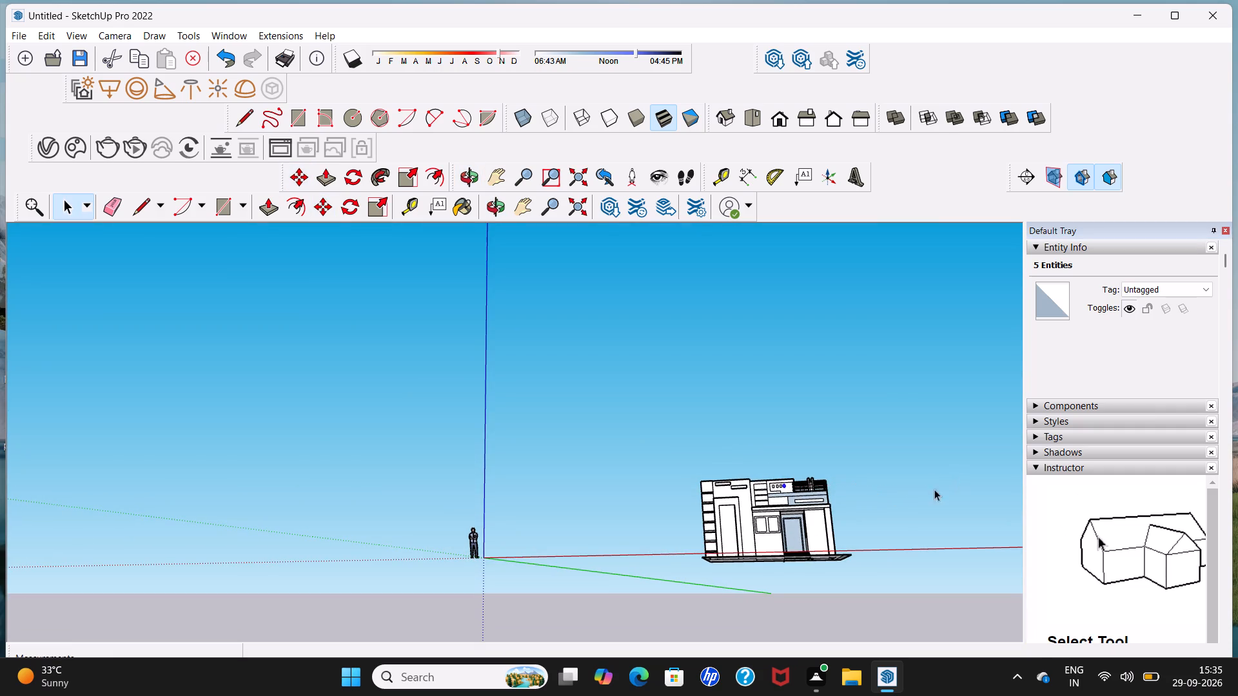
{"action": "middle_click_drag", "start_coordinate": [827, 509], "coordinate": [819, 613]}
{"action": "scroll", "coordinate": [796, 545], "scroll_direction": "up", "scroll_amount": 13}
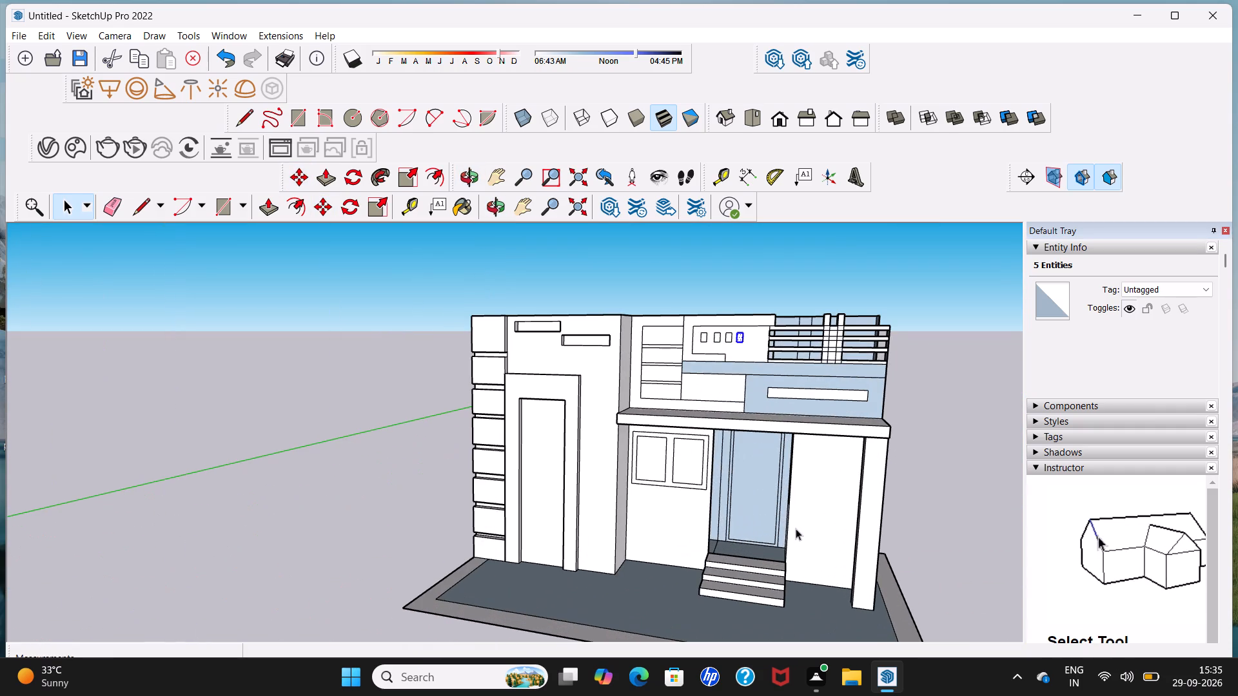
{"action": "middle_click_drag", "start_coordinate": [751, 557], "coordinate": [845, 541]}
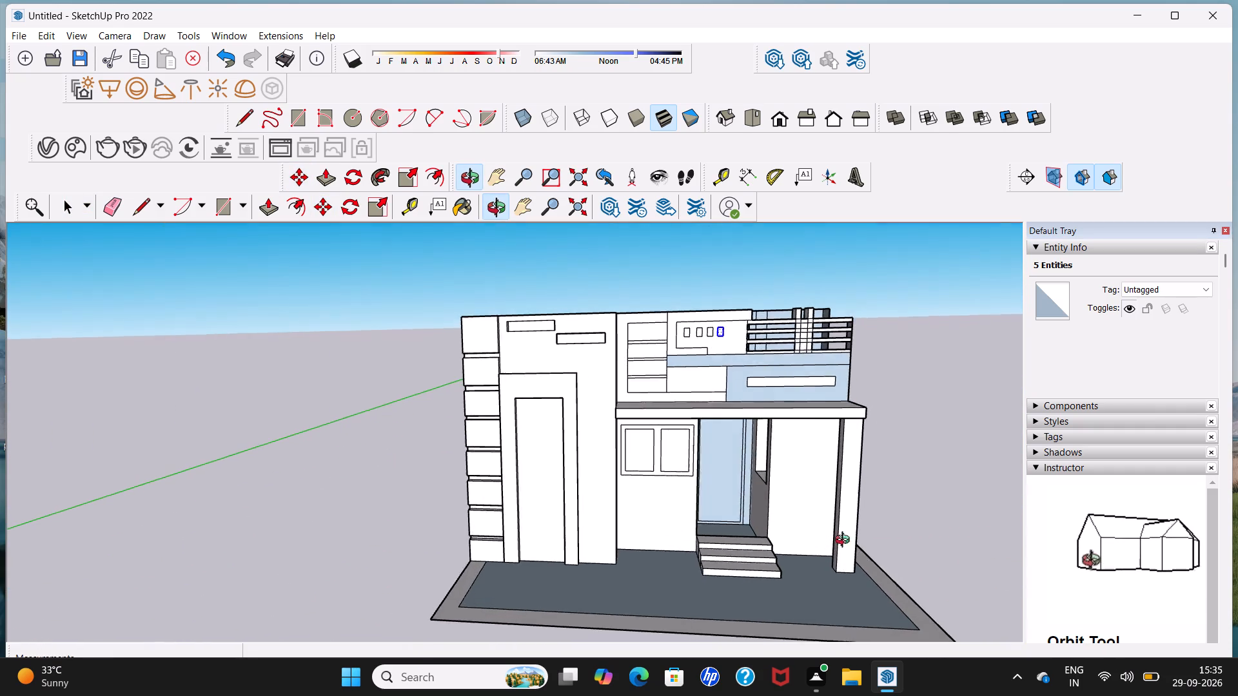
{"action": "middle_click_drag", "start_coordinate": [845, 541], "coordinate": [869, 534]}
{"action": "middle_click_drag", "start_coordinate": [785, 528], "coordinate": [832, 528], "text": "shift"}
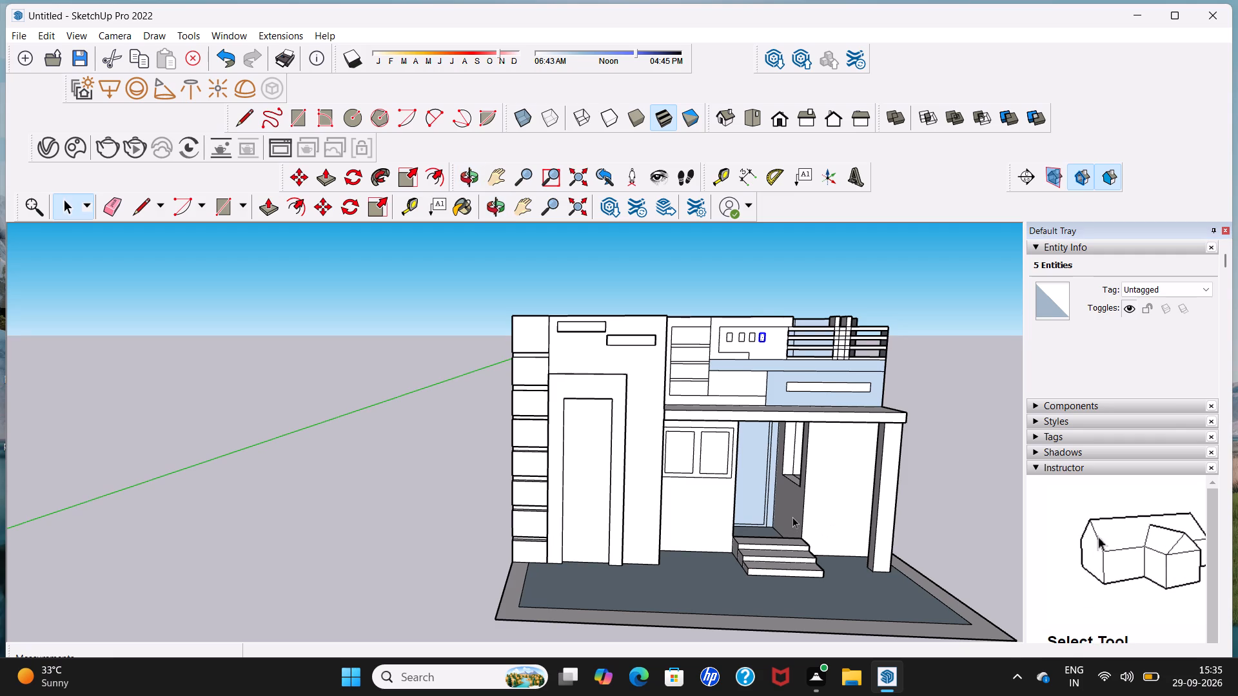
{"action": "middle_click_drag", "start_coordinate": [792, 517], "coordinate": [767, 513]}
{"action": "left_click", "coordinate": [995, 387]}
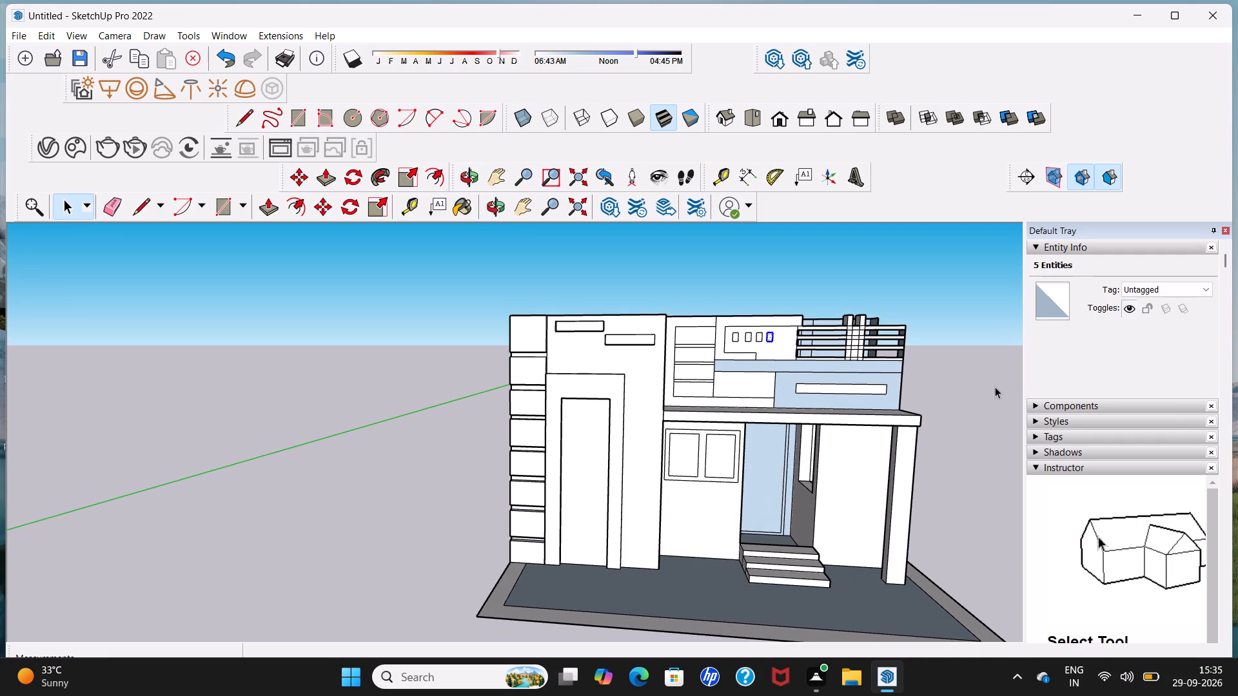
{"action": "scroll", "coordinate": [892, 447], "scroll_direction": "up", "scroll_amount": 5}
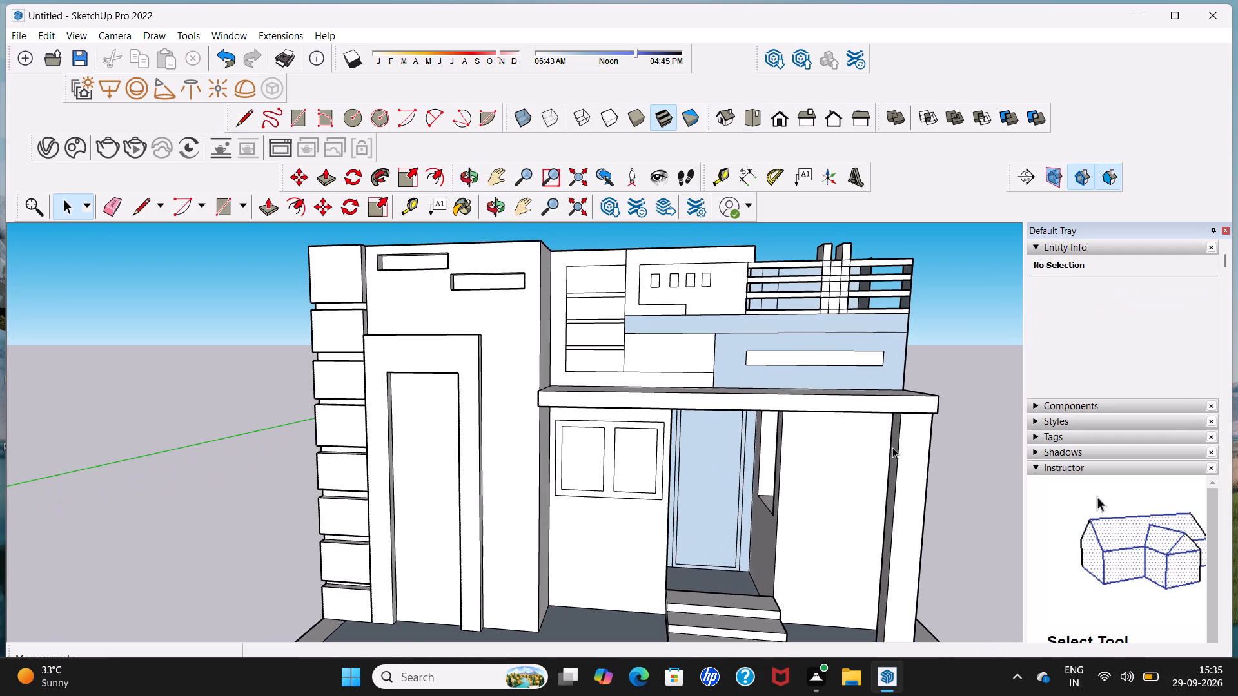
{"action": "scroll", "coordinate": [892, 447], "scroll_direction": "down", "scroll_amount": 2}
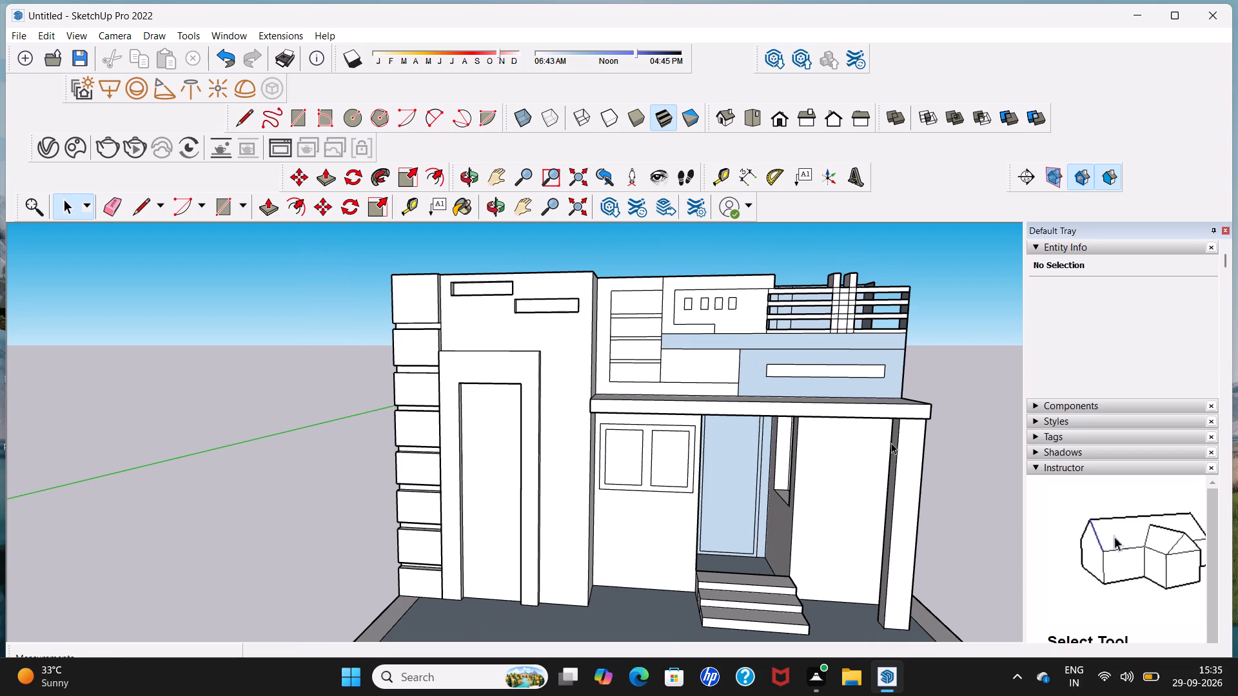
Push/Pull the border face around the ladder-like panels of the upper front wall outwards by about 8 7/16".
{"action": "left_click", "coordinate": [273, 213]}
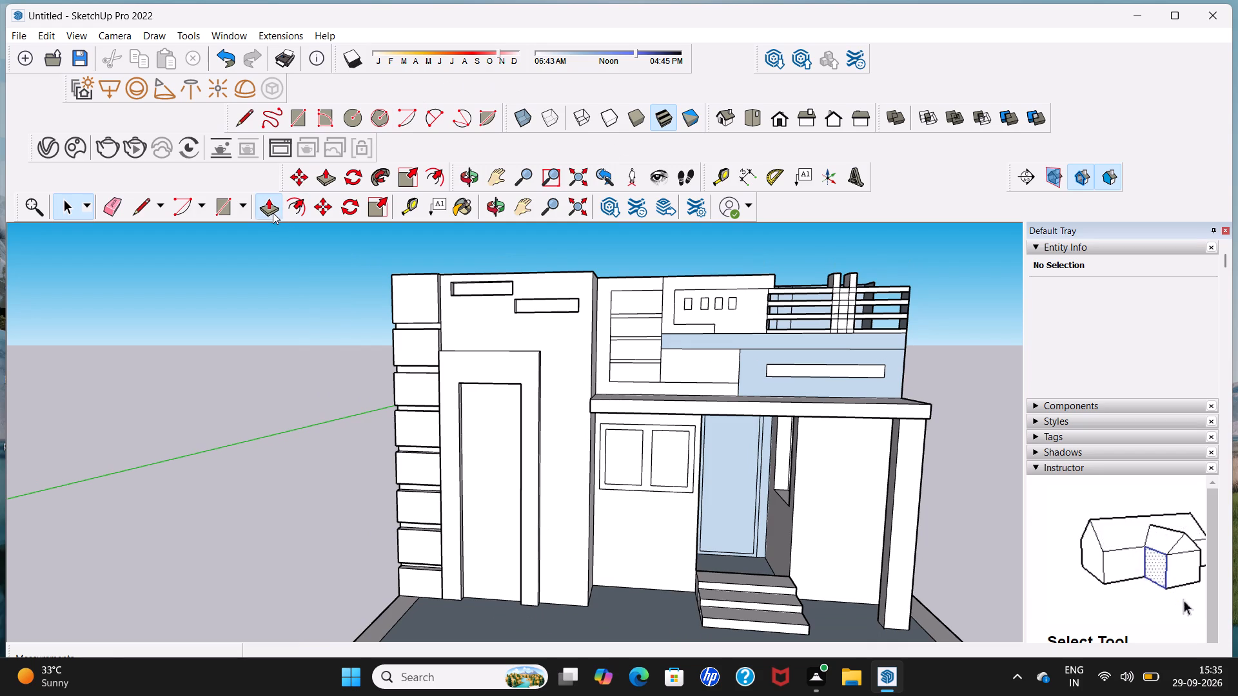
{"action": "middle_click_drag", "start_coordinate": [657, 403], "coordinate": [556, 418]}
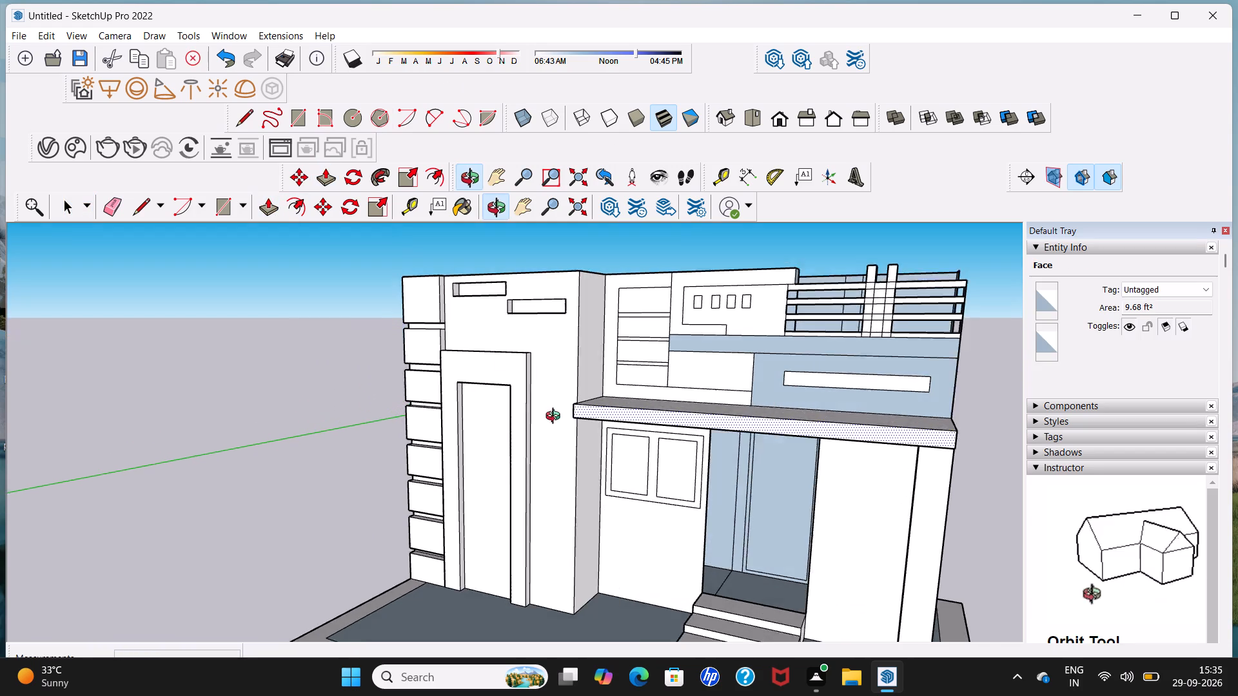
{"action": "middle_click_drag", "start_coordinate": [556, 418], "coordinate": [534, 424]}
{"action": "scroll", "coordinate": [633, 370], "scroll_direction": "up", "scroll_amount": 2}
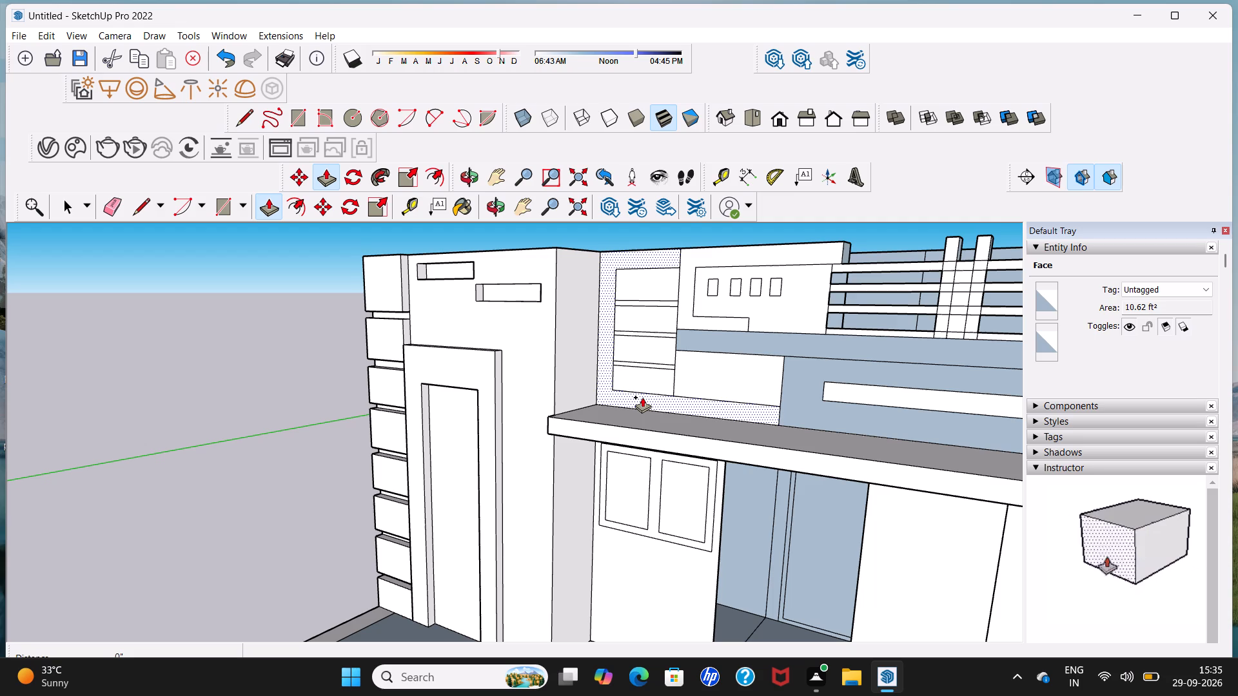
{"action": "left_click", "coordinate": [642, 397]}
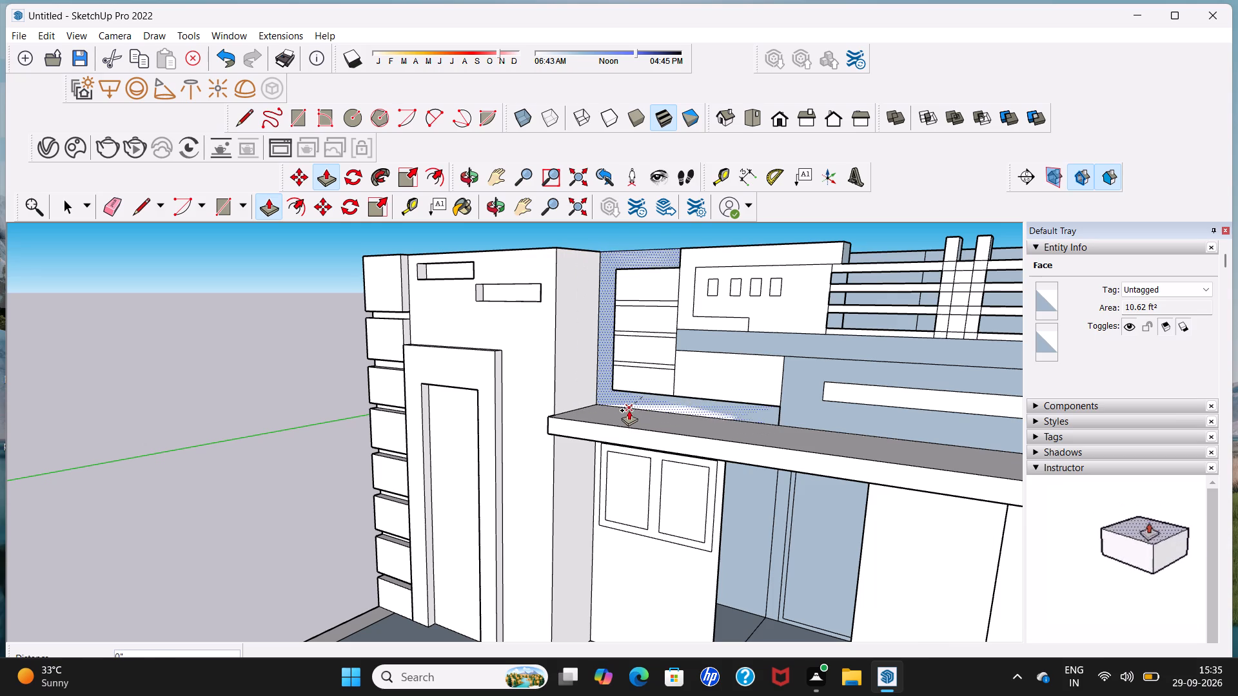
{"action": "middle_click_drag", "start_coordinate": [629, 410], "coordinate": [497, 434]}
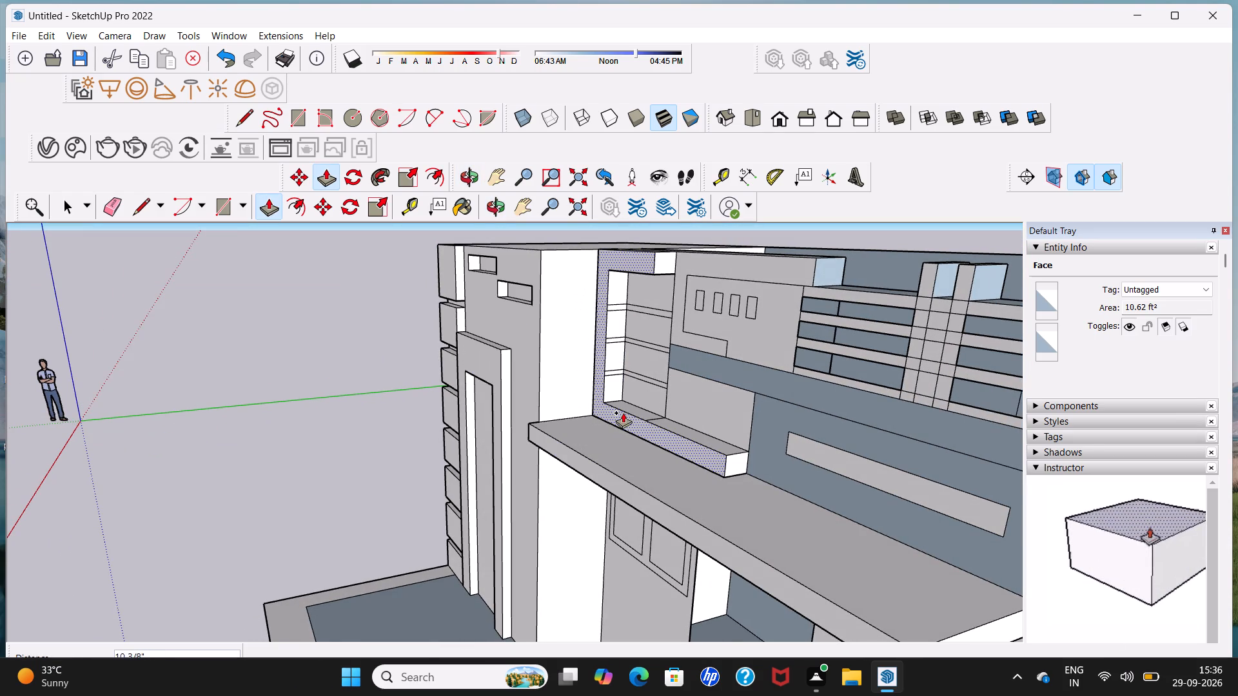
{"action": "left_click", "coordinate": [625, 412]}
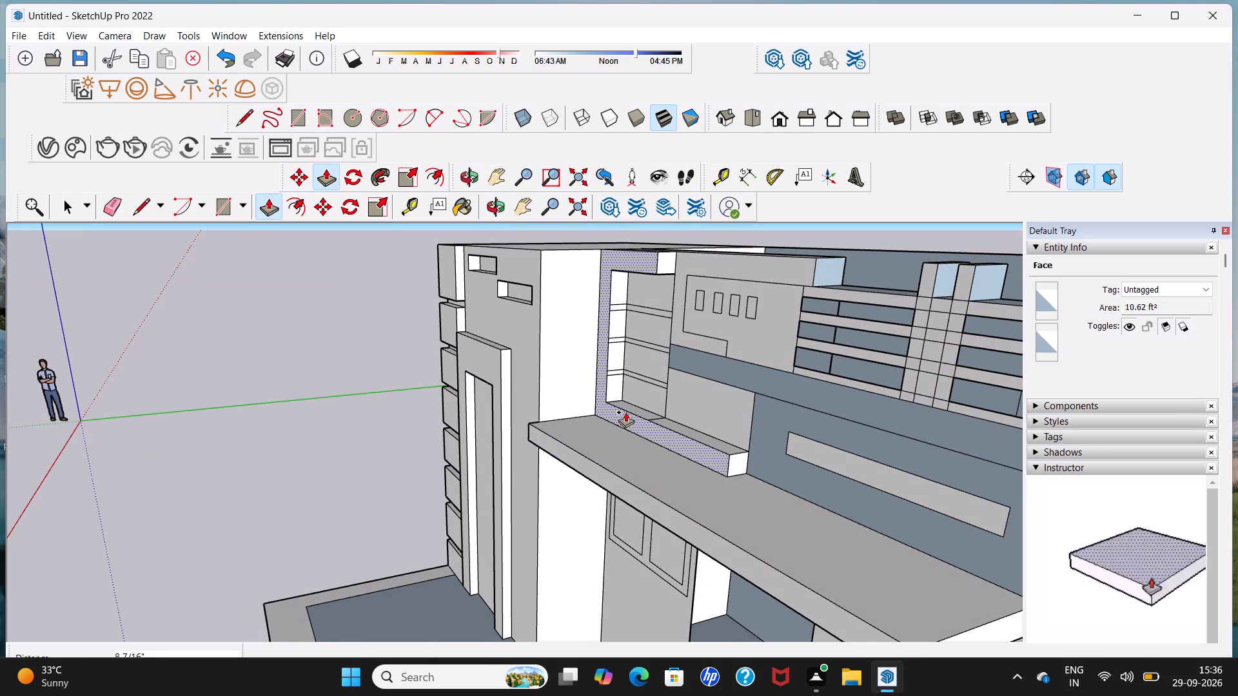
{"action": "key", "text": "space"}
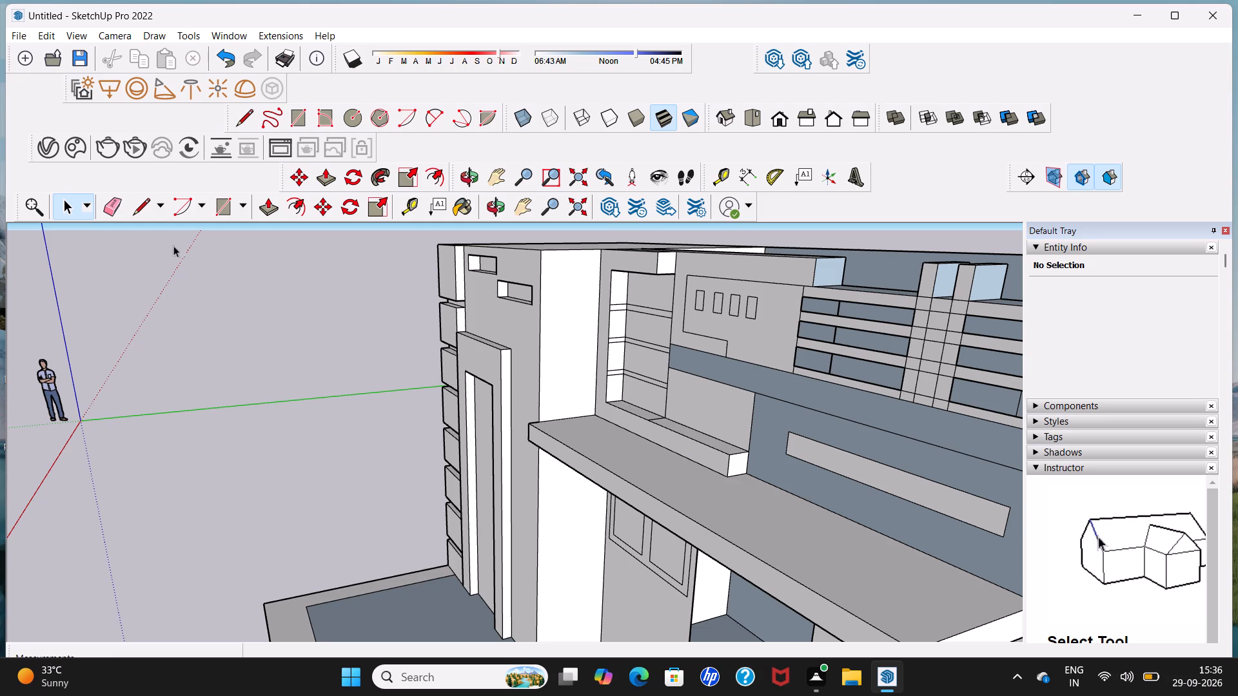
Erase the leftover horizontal edges on the inner side face of the projecting border.
{"action": "left_click", "coordinate": [119, 208]}
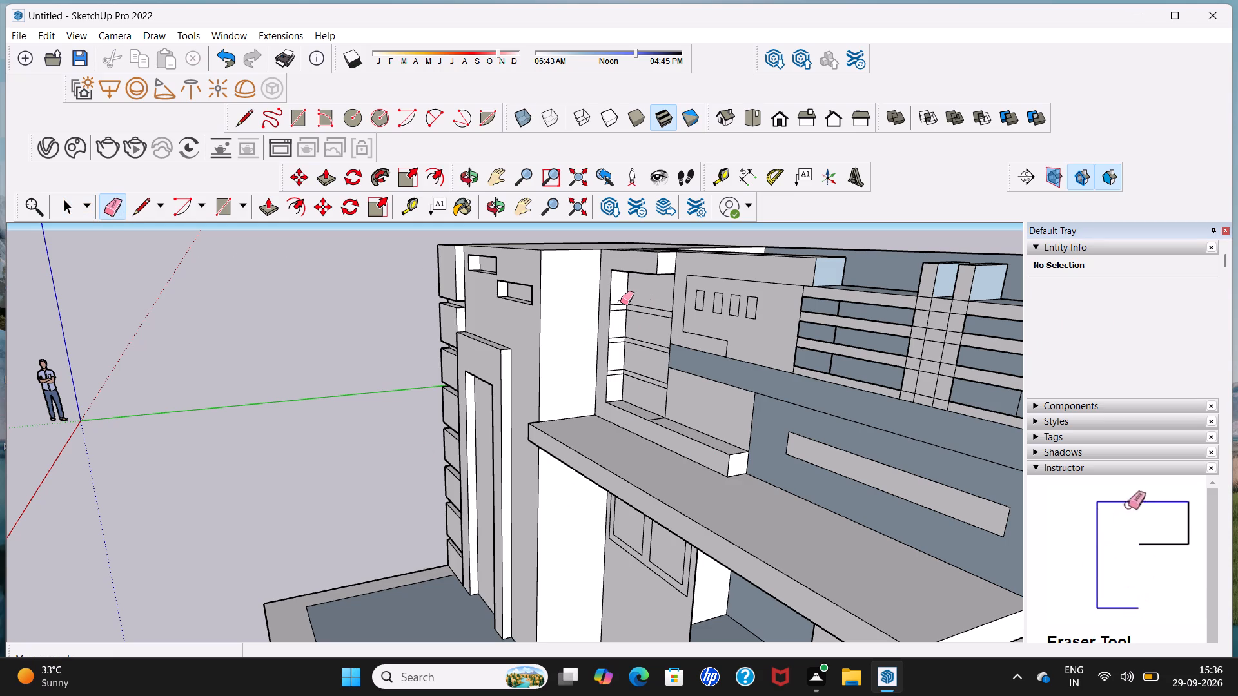
{"action": "left_click_drag", "start_coordinate": [620, 302], "coordinate": [620, 363]}
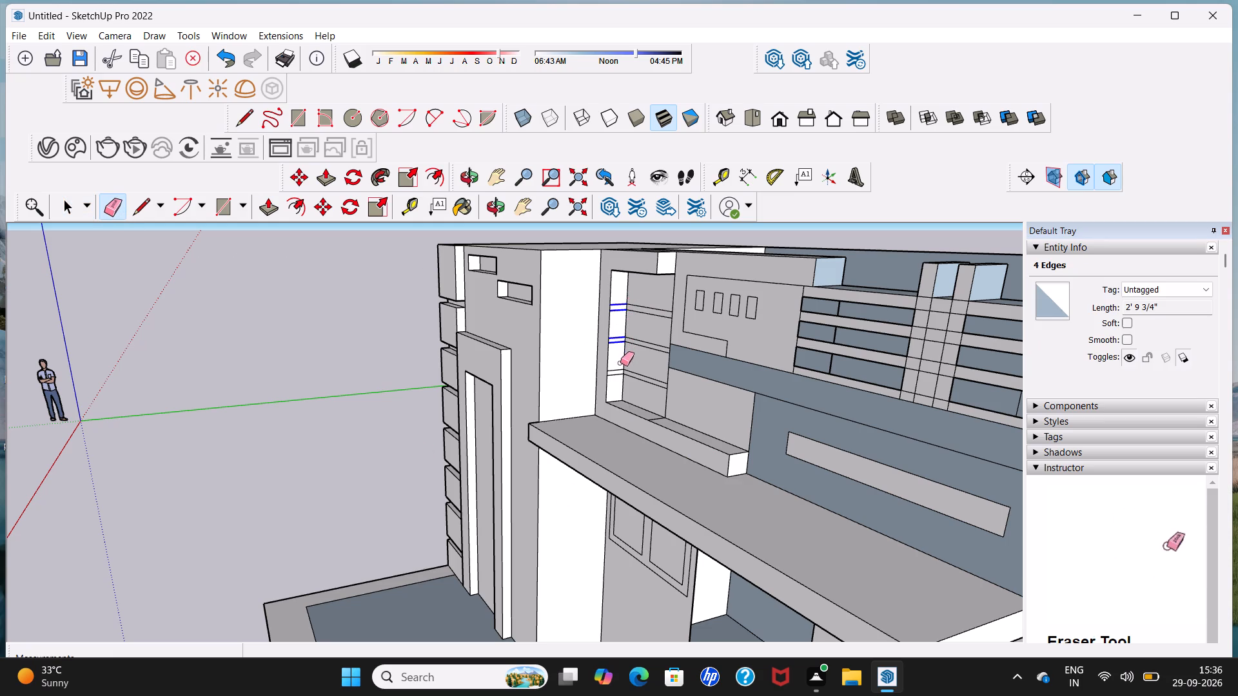
{"action": "left_click_drag", "start_coordinate": [620, 363], "coordinate": [617, 382]}
{"action": "key", "text": "space"}
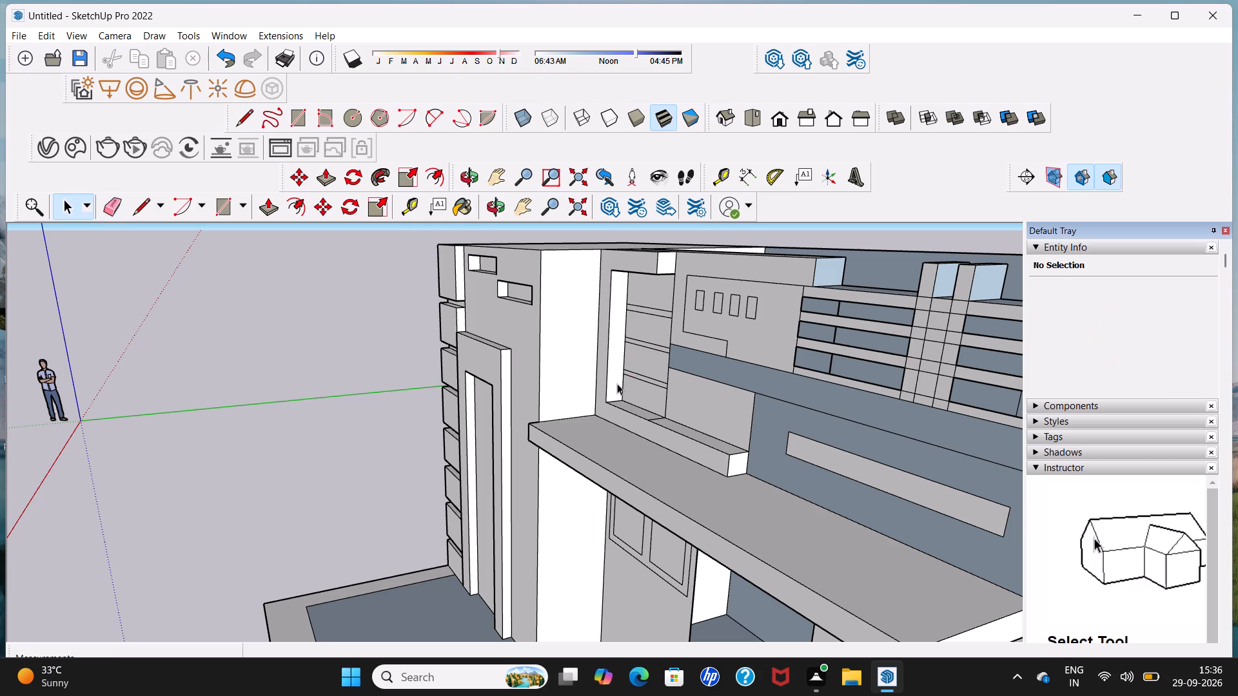
Push/Pull the four ladder-like panels inside the projecting border of the upper front wall outwards by about 2 5/8" each.
{"action": "middle_click_drag", "start_coordinate": [602, 397], "coordinate": [731, 412]}
{"action": "scroll", "coordinate": [705, 361], "scroll_direction": "up", "scroll_amount": 3}
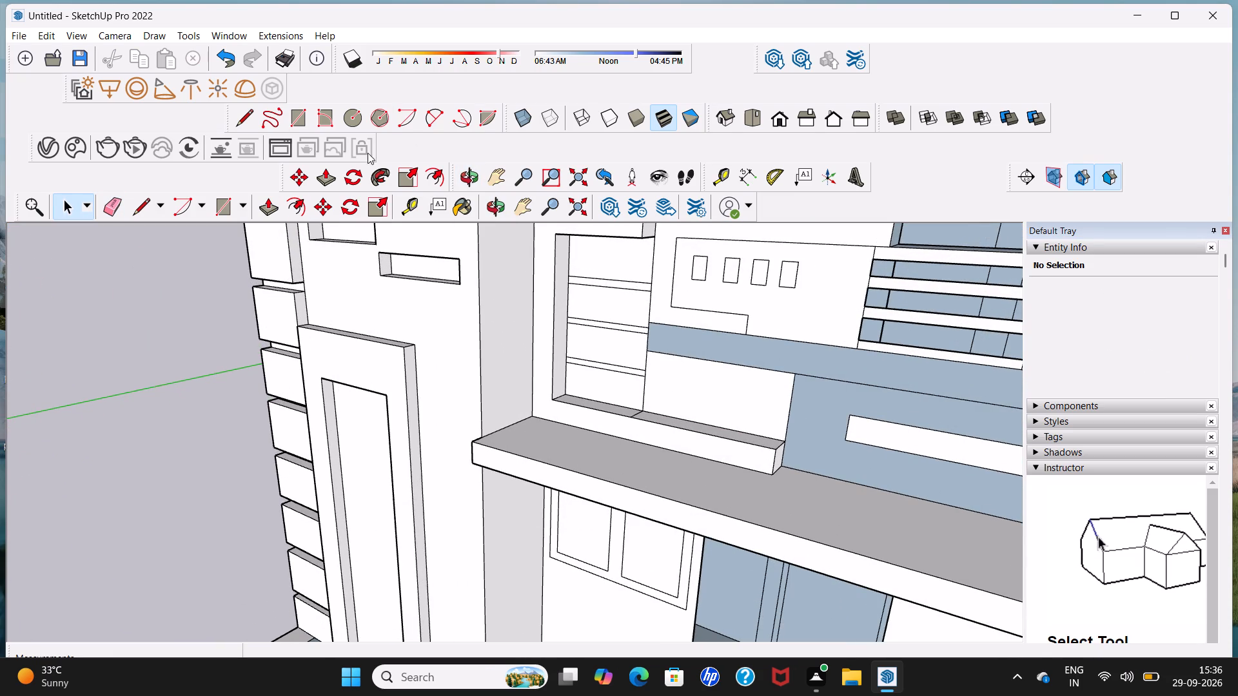
{"action": "left_click", "coordinate": [333, 180]}
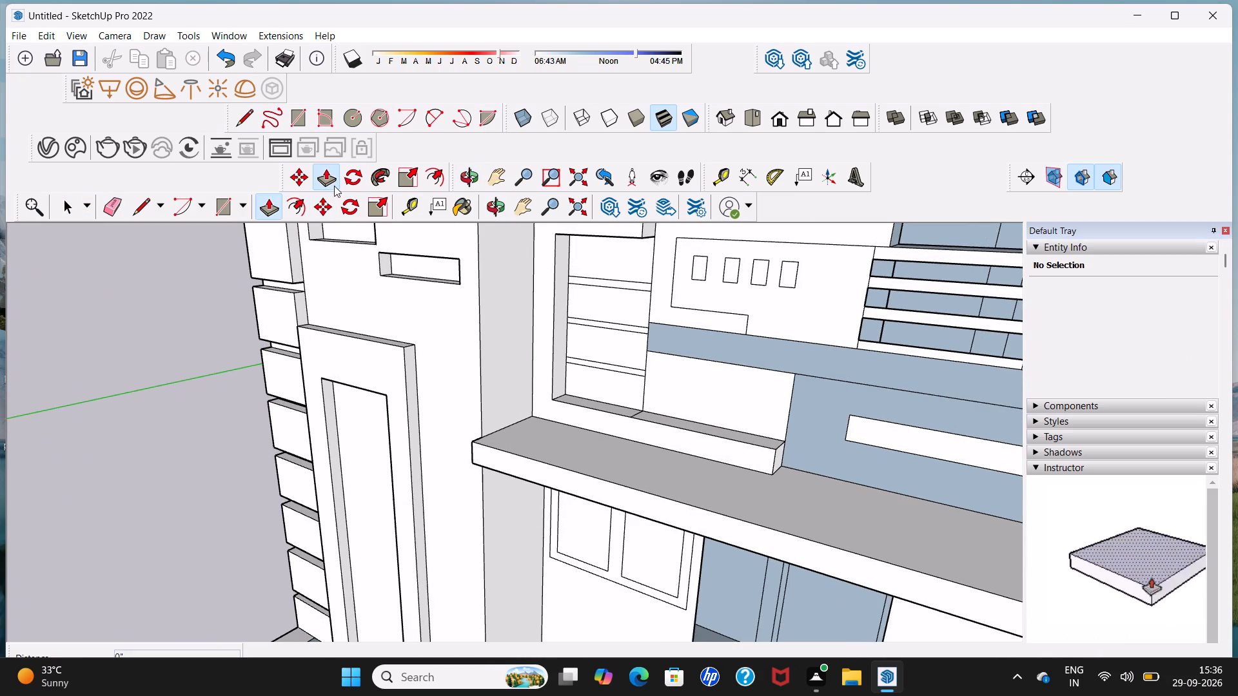
{"action": "left_click", "coordinate": [622, 260]}
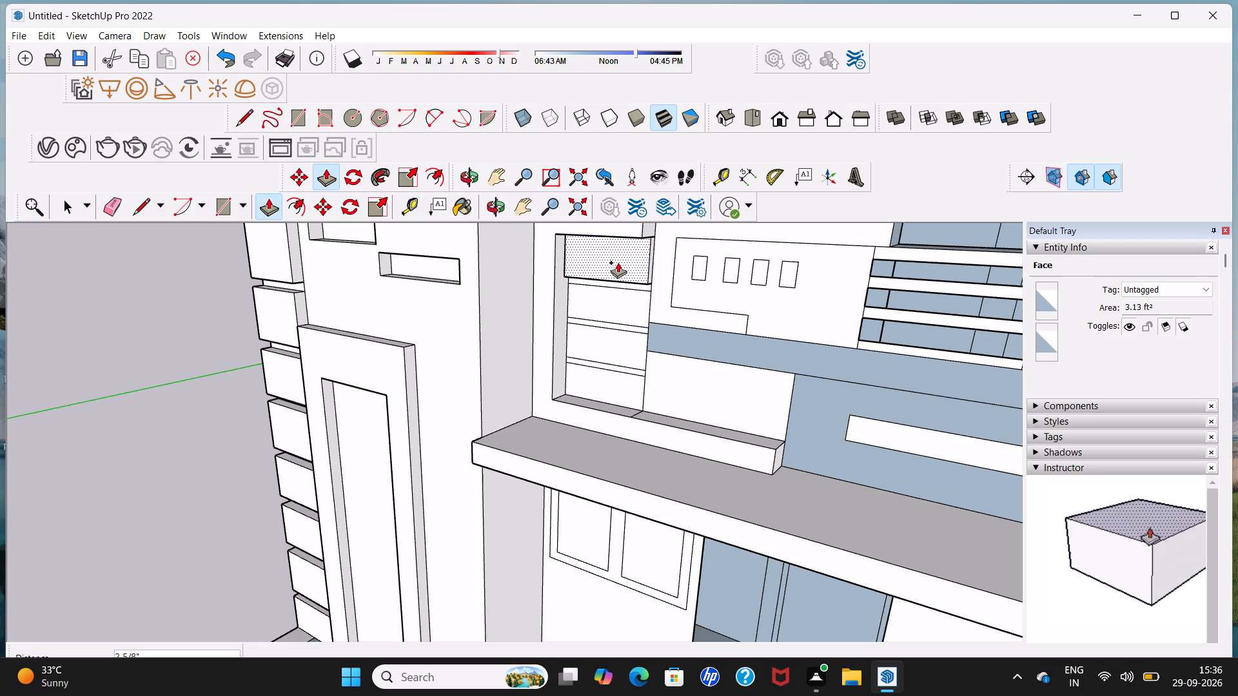
{"action": "left_click", "coordinate": [618, 262]}
{"action": "left_click", "coordinate": [624, 305]}
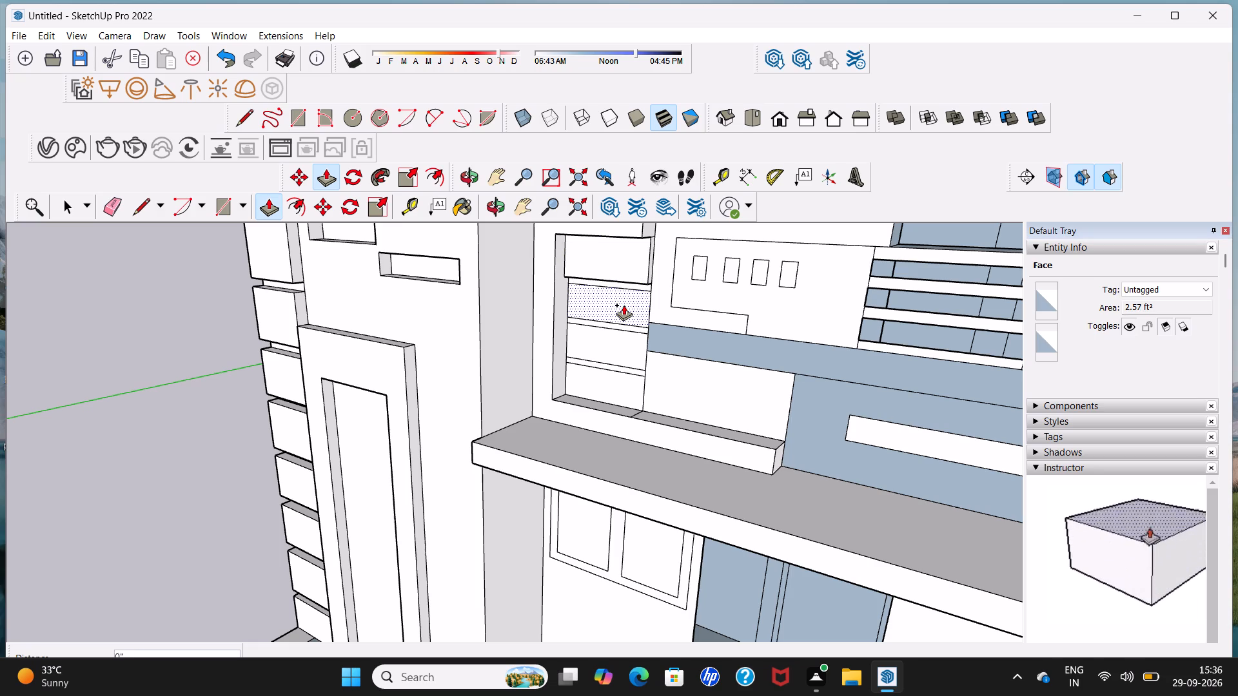
{"action": "left_click", "coordinate": [629, 260]}
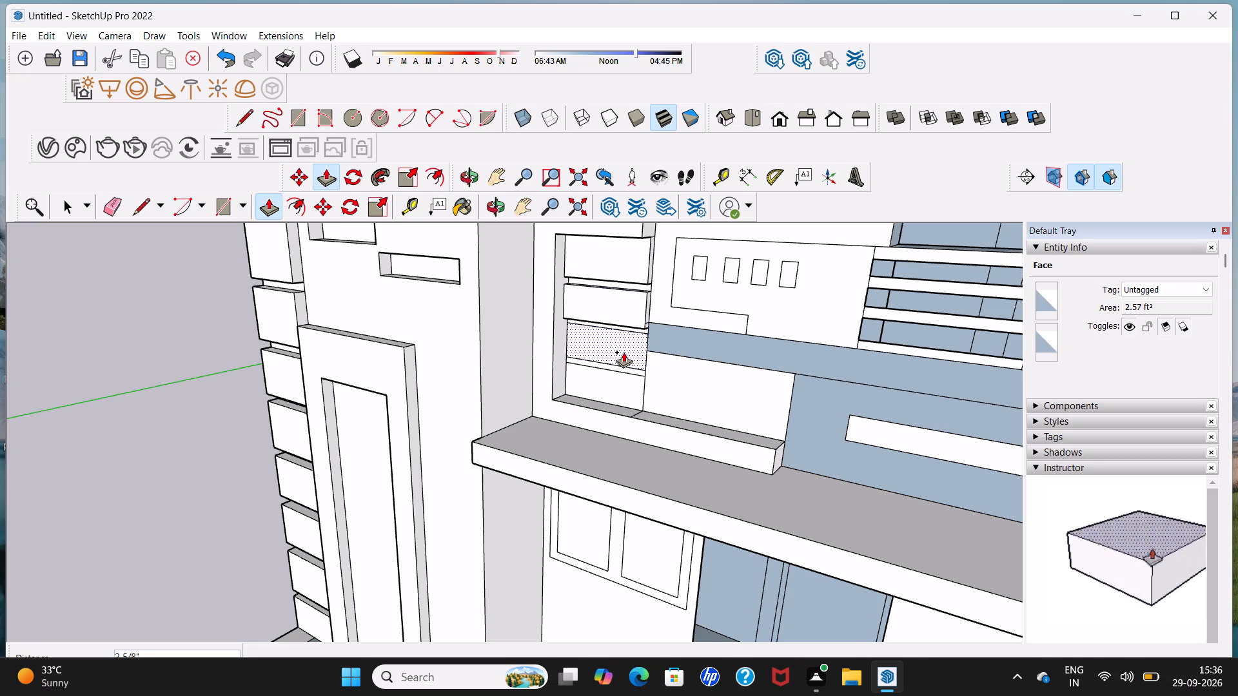
{"action": "left_click", "coordinate": [624, 352]}
{"action": "left_click", "coordinate": [616, 300]}
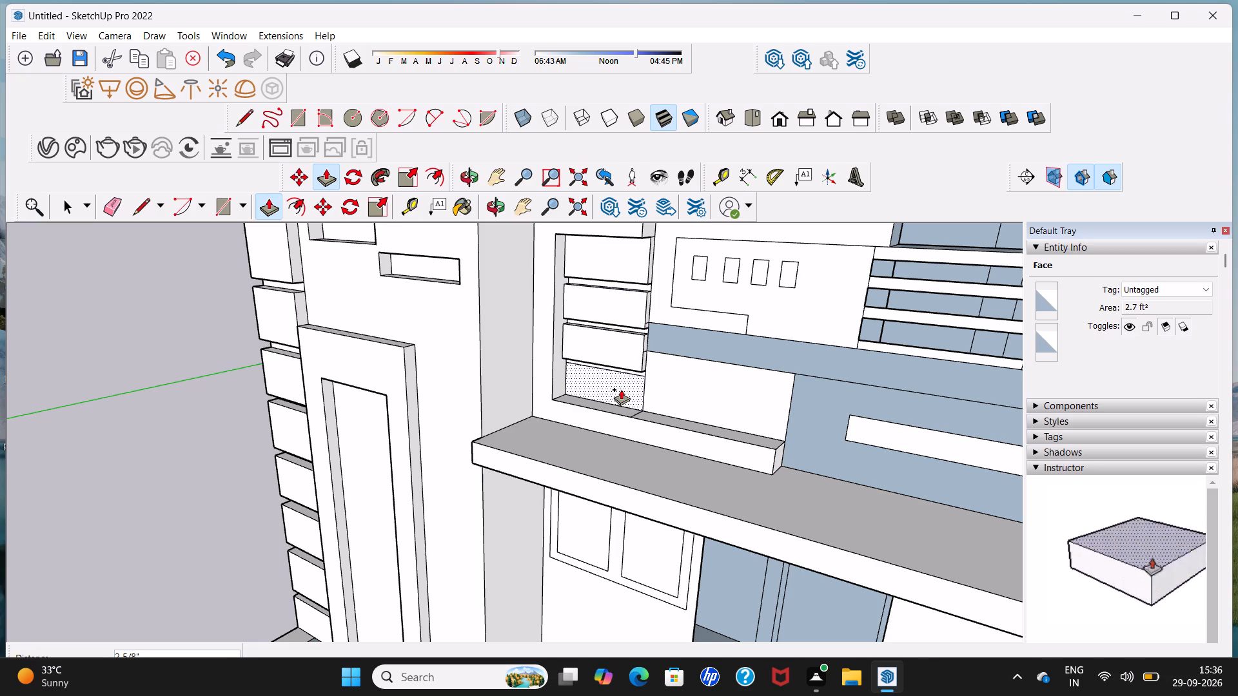
{"action": "left_click", "coordinate": [621, 389]}
{"action": "left_click", "coordinate": [625, 345]}
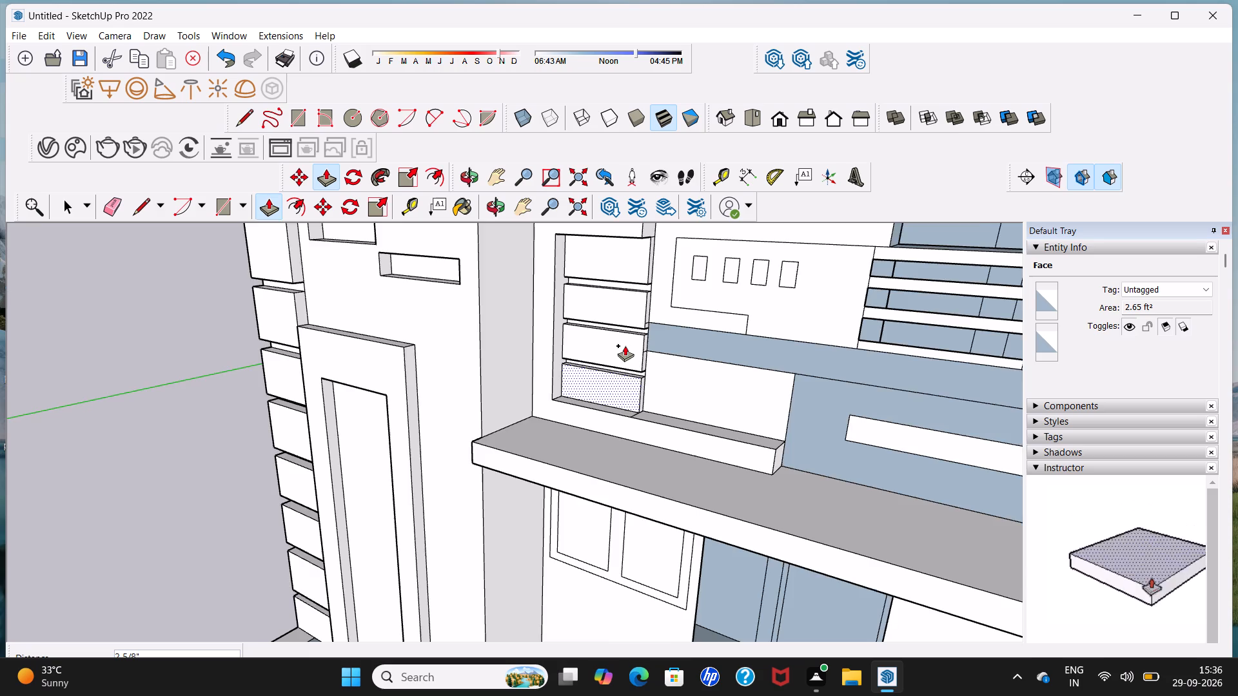
Push/Pull the C-shaped border around the four small rectangles outwards by about 8 7/16", level with the ladder panels' border.
{"action": "scroll", "coordinate": [625, 345], "scroll_direction": "down", "scroll_amount": 6}
{"action": "scroll", "coordinate": [703, 297], "scroll_direction": "up", "scroll_amount": 6}
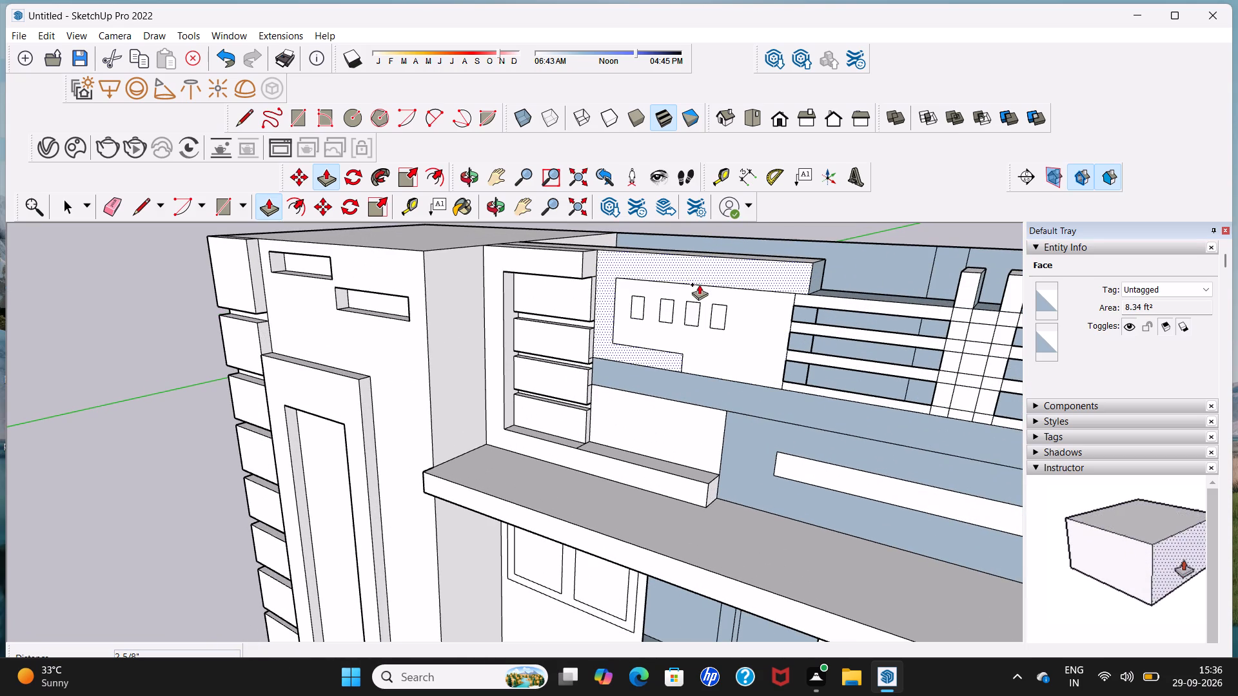
{"action": "left_click", "coordinate": [681, 269]}
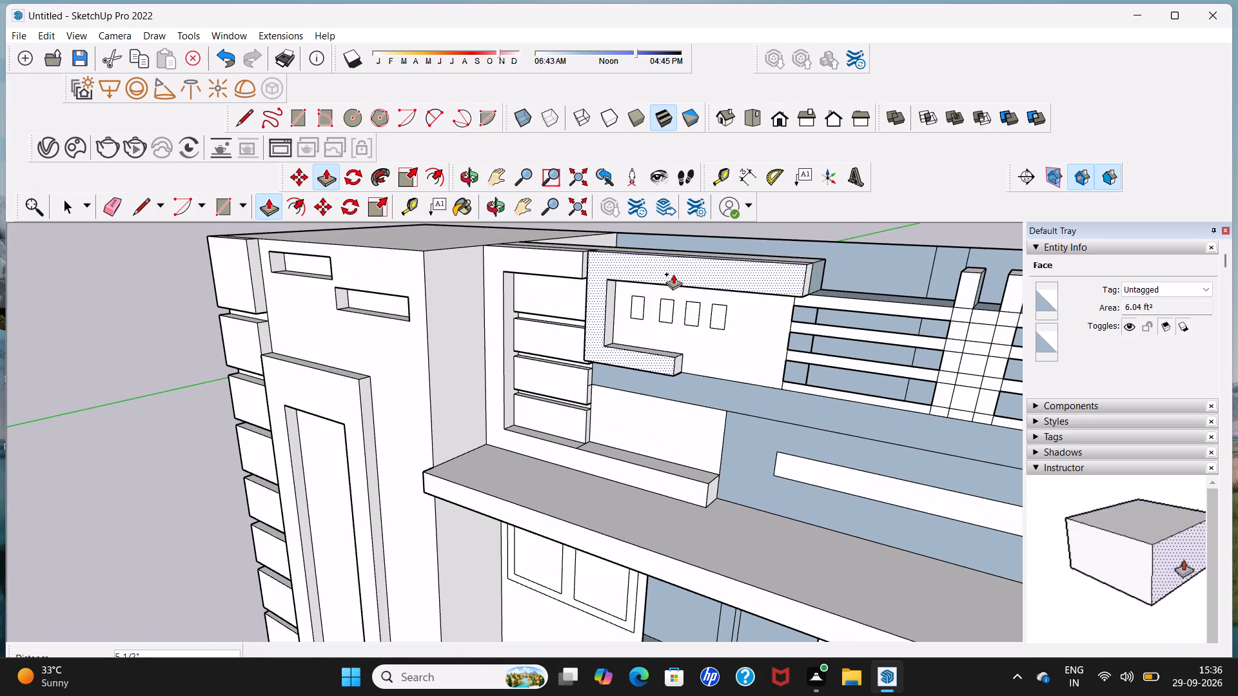
{"action": "middle_click_drag", "start_coordinate": [673, 274], "coordinate": [785, 264]}
{"action": "middle_click_drag", "start_coordinate": [575, 267], "coordinate": [576, 267]}
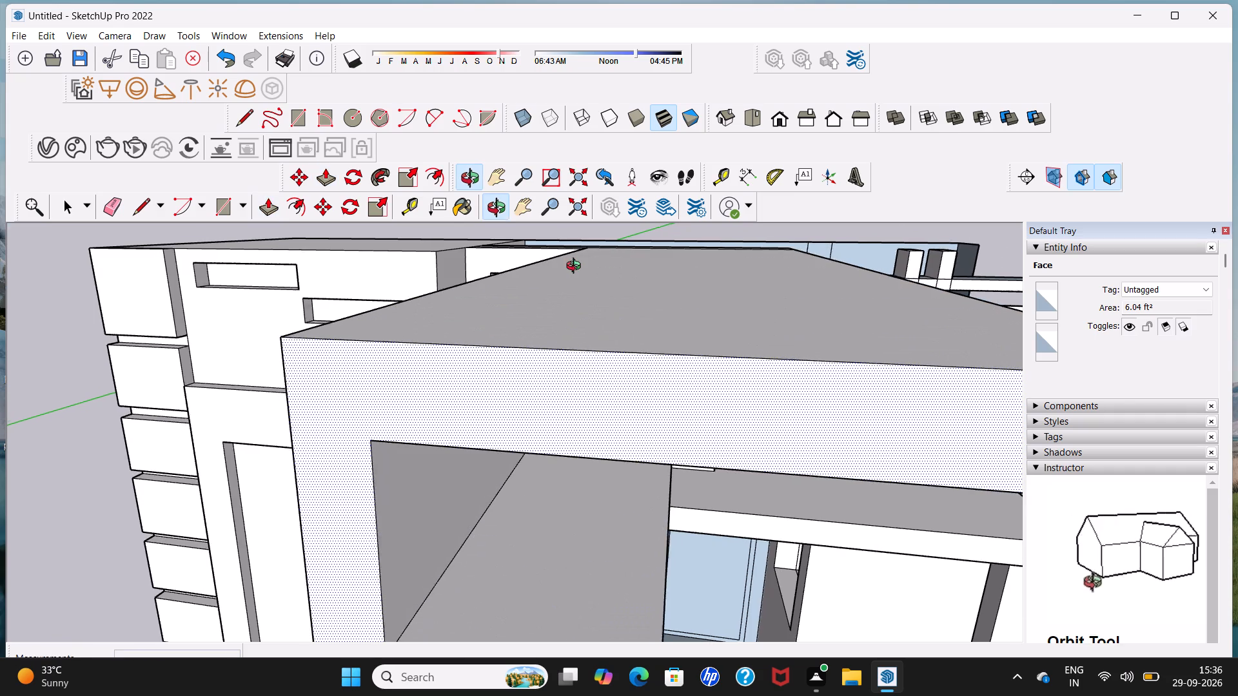
{"action": "middle_click_drag", "start_coordinate": [576, 267], "coordinate": [731, 237]}
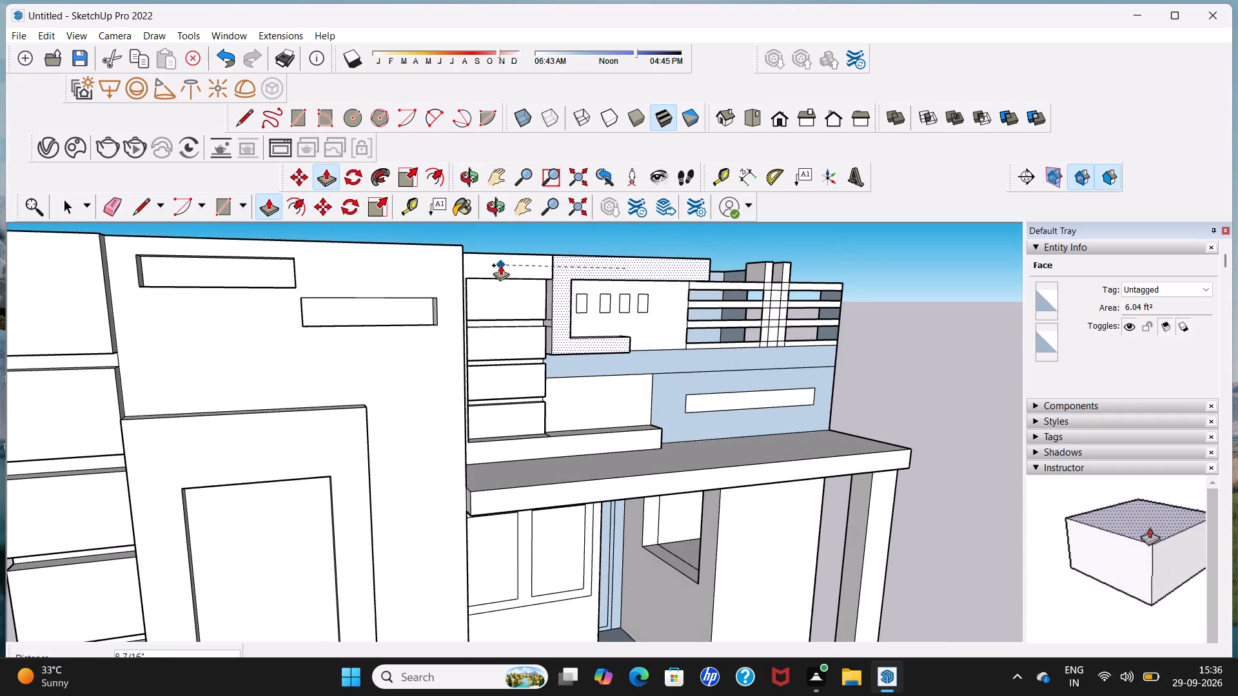
{"action": "left_click", "coordinate": [500, 265]}
Push/Pull the long horizontal band below the bar screen and small rectangles outwards by about 1' 7".
{"action": "scroll", "coordinate": [500, 265], "scroll_direction": "down", "scroll_amount": 4}
{"action": "middle_click_drag", "start_coordinate": [515, 293], "coordinate": [388, 302]}
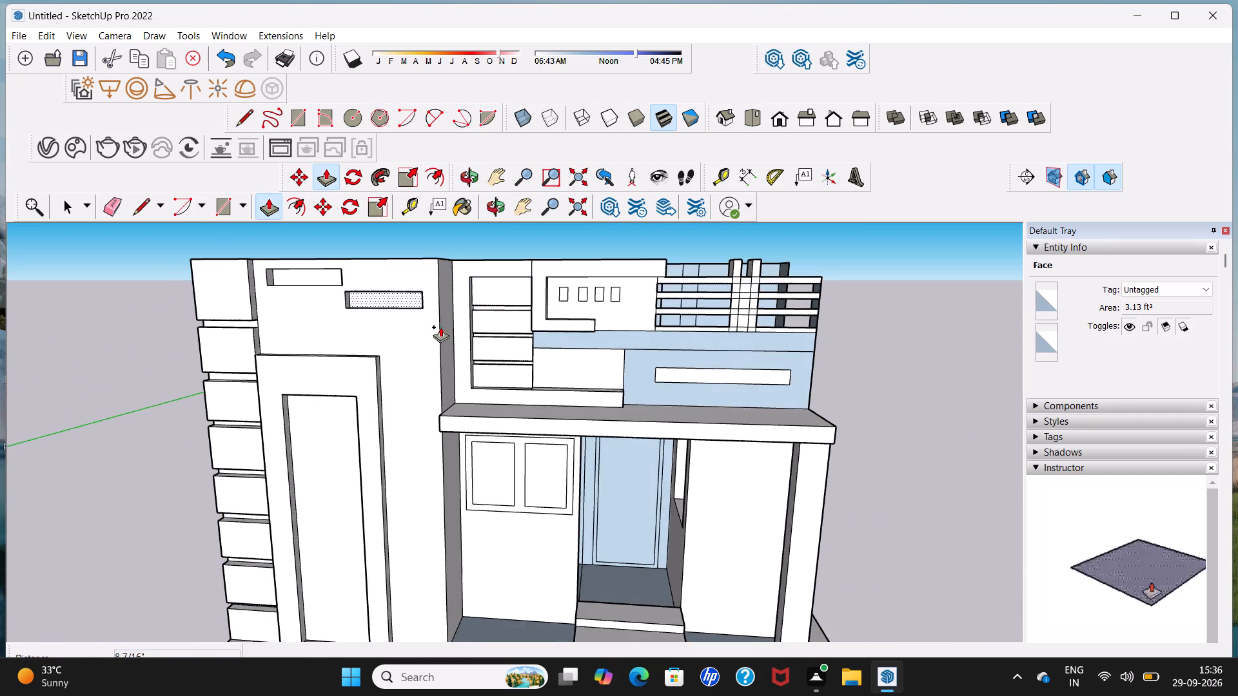
{"action": "scroll", "coordinate": [679, 374], "scroll_direction": "up", "scroll_amount": 3}
{"action": "left_click", "coordinate": [692, 333]}
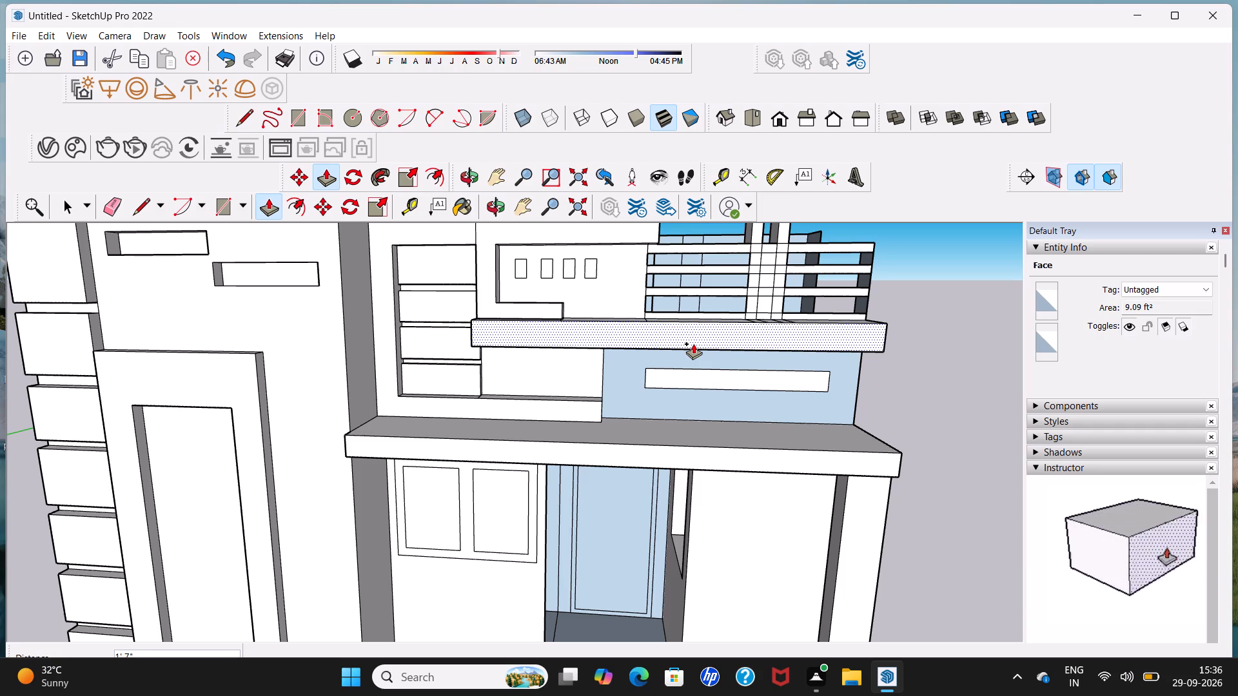
{"action": "left_click", "coordinate": [693, 343]}
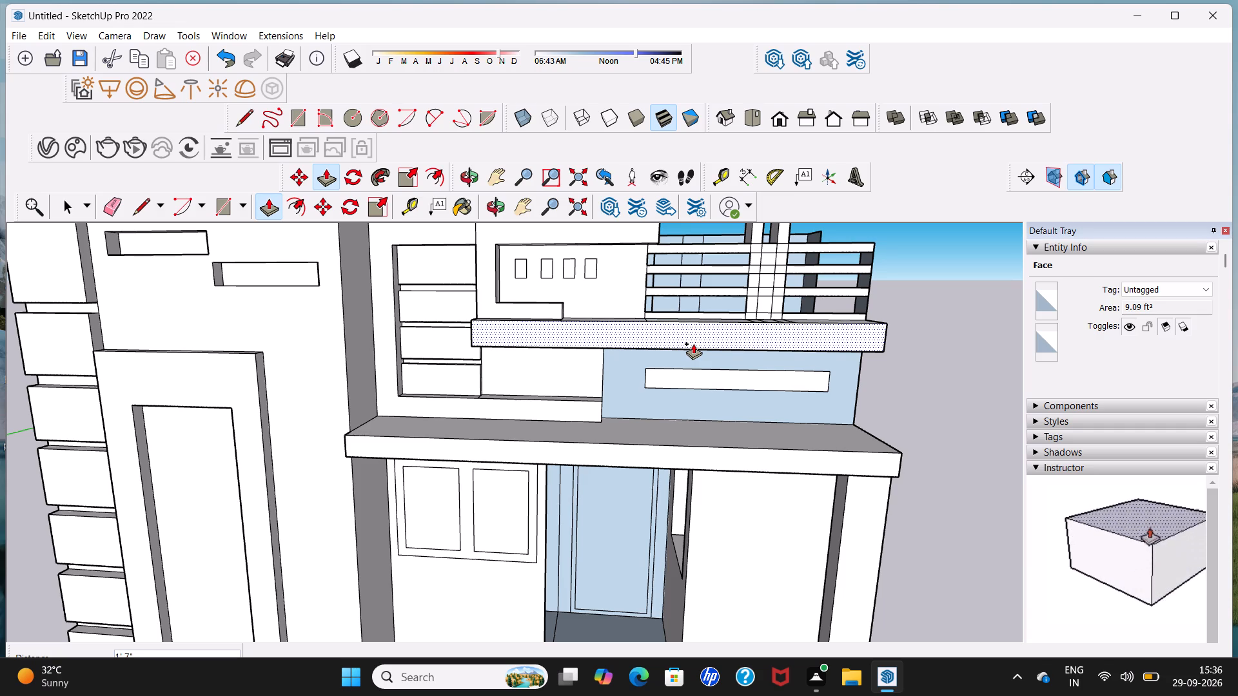
Push/Pull the wall face around the long narrow rectangle below the projecting band outwards by about 2 3/16".
{"action": "left_click", "coordinate": [711, 400]}
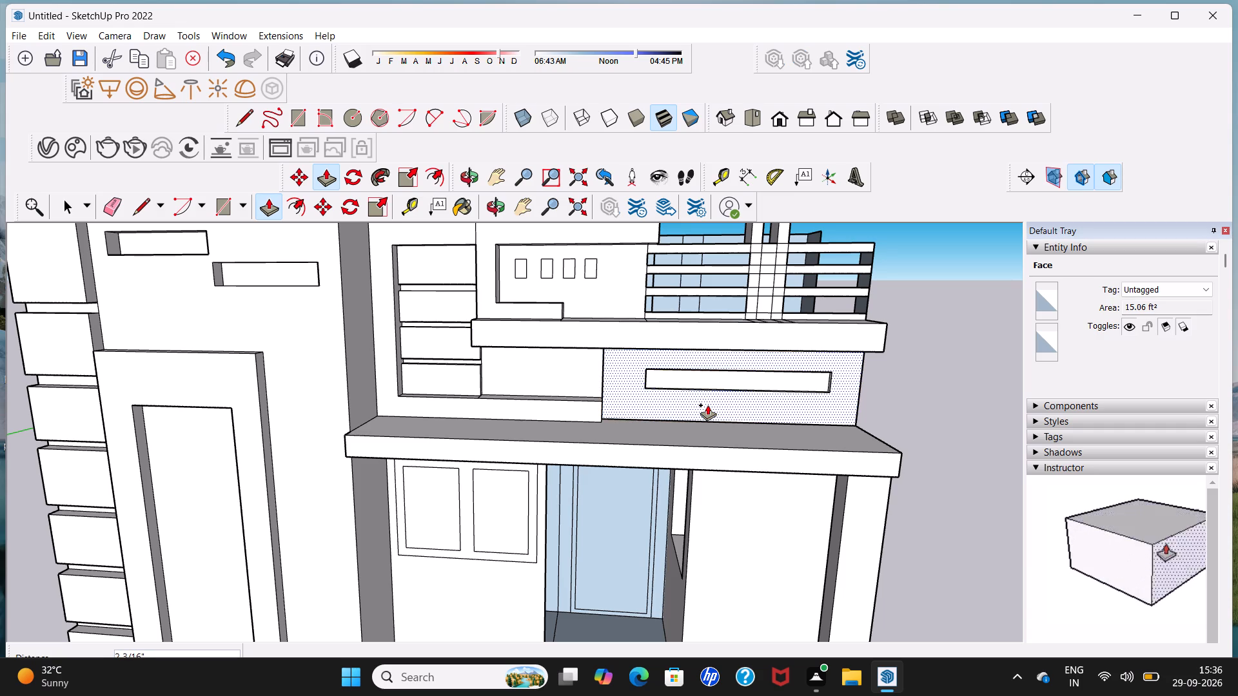
{"action": "left_click", "coordinate": [707, 405]}
{"action": "key", "text": "space"}
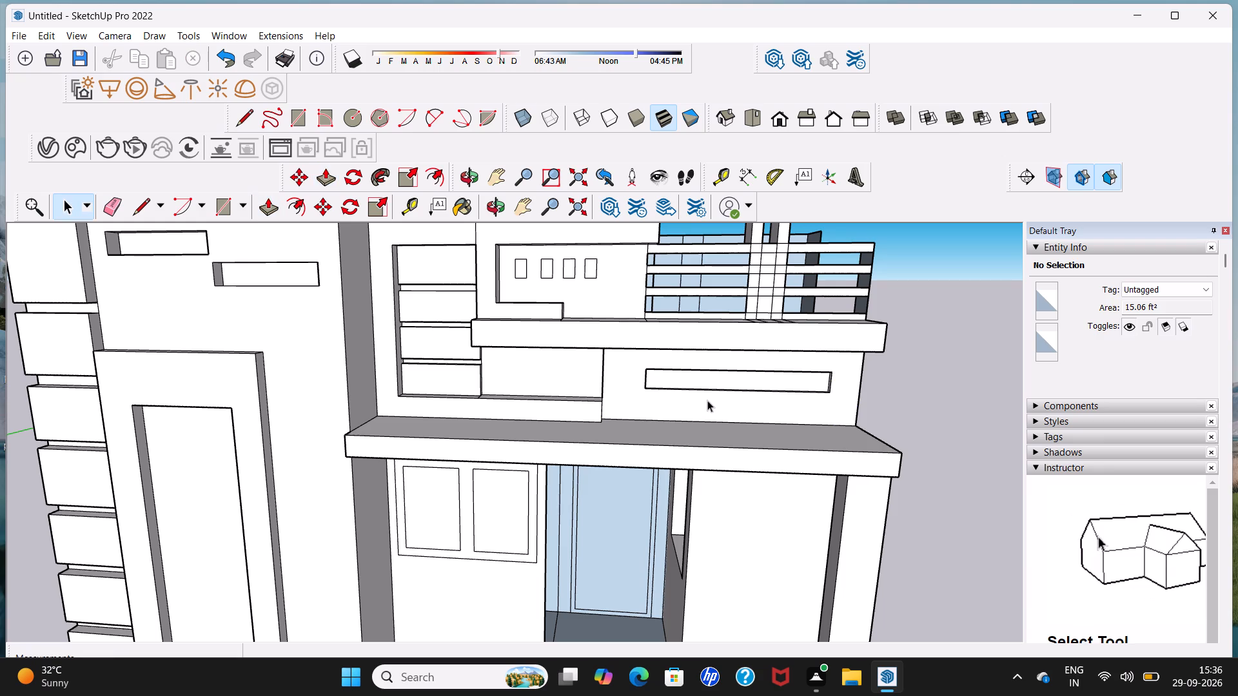
Erase the leftover edges crossing the top face of the projecting band in front of the bar screen.
{"action": "scroll", "coordinate": [707, 400], "scroll_direction": "down", "scroll_amount": 5}
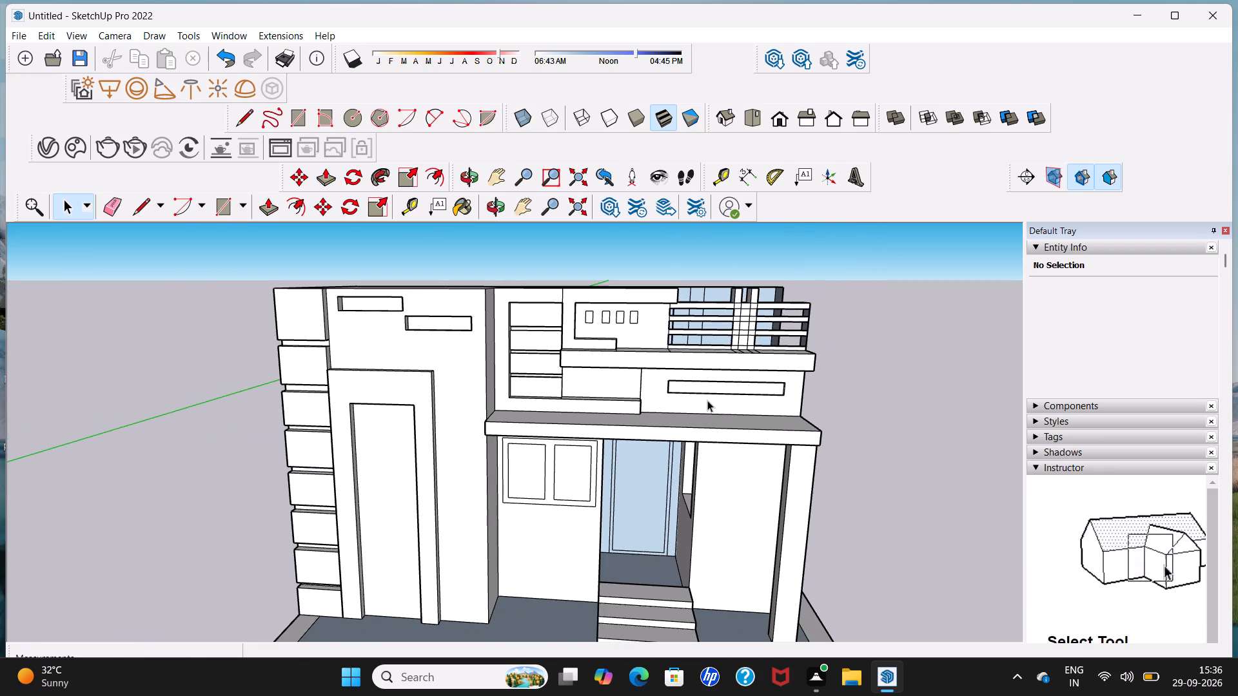
{"action": "middle_click_drag", "start_coordinate": [707, 400], "coordinate": [554, 428]}
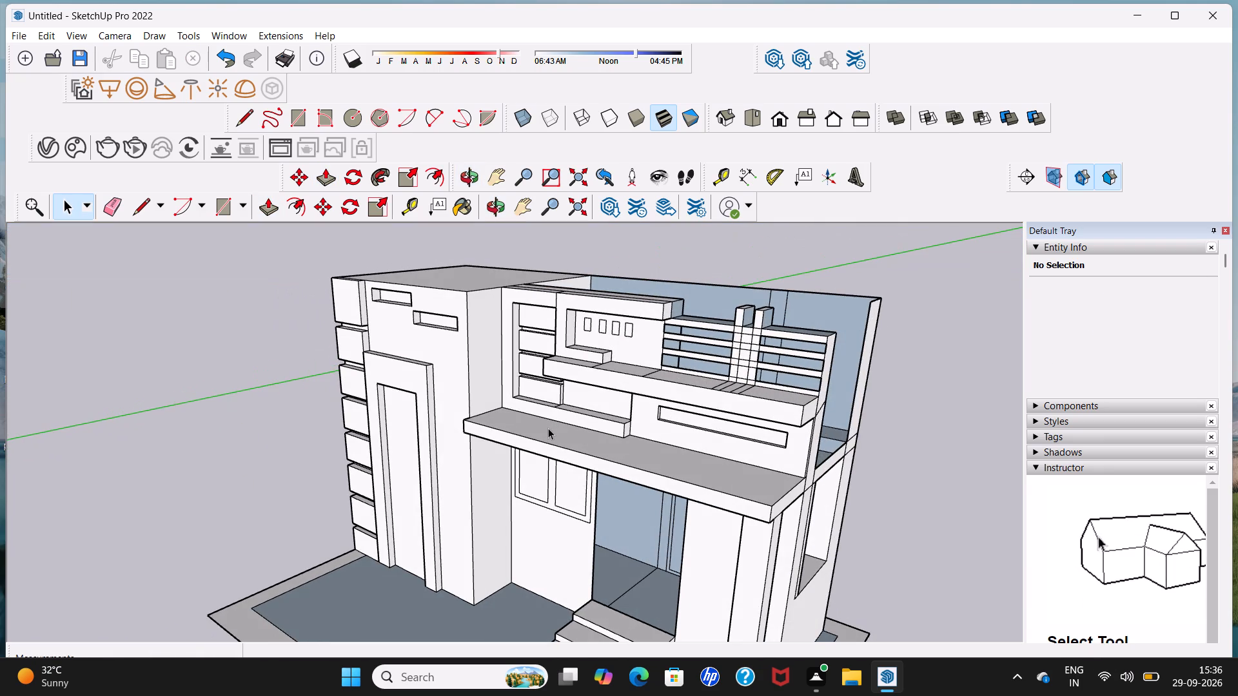
{"action": "middle_click_drag", "start_coordinate": [814, 441], "coordinate": [938, 406]}
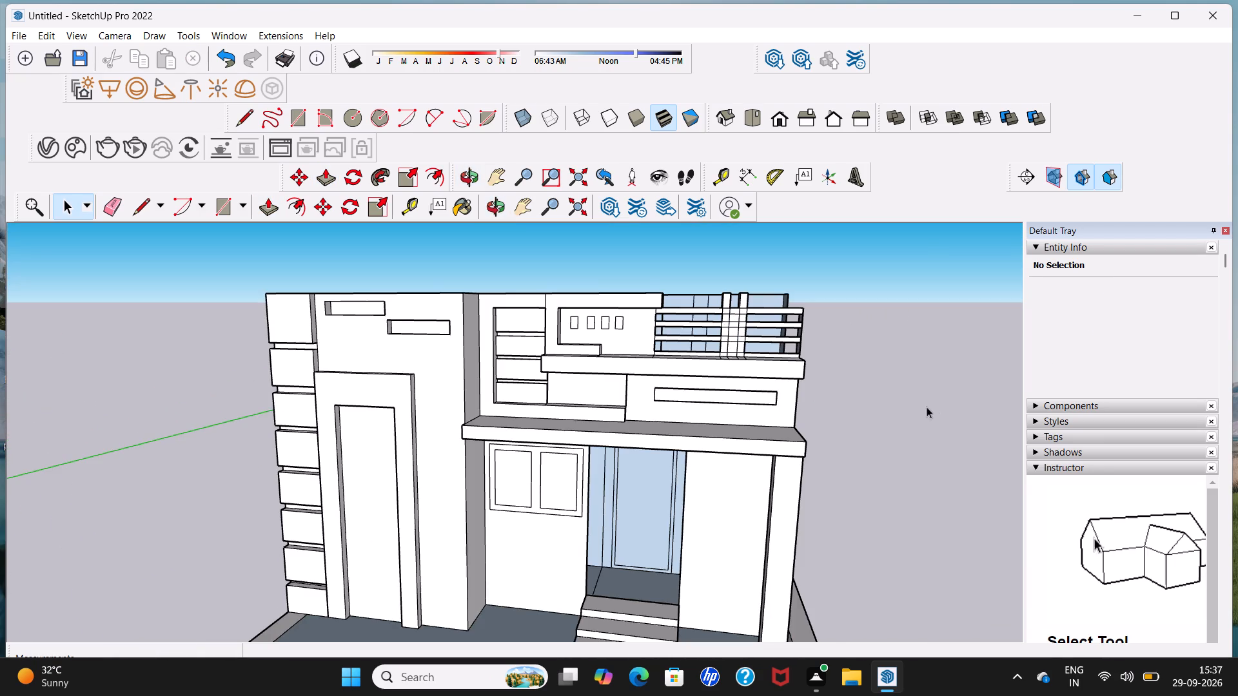
{"action": "middle_click_drag", "start_coordinate": [742, 372], "coordinate": [760, 544]}
{"action": "scroll", "coordinate": [761, 496], "scroll_direction": "up", "scroll_amount": 3}
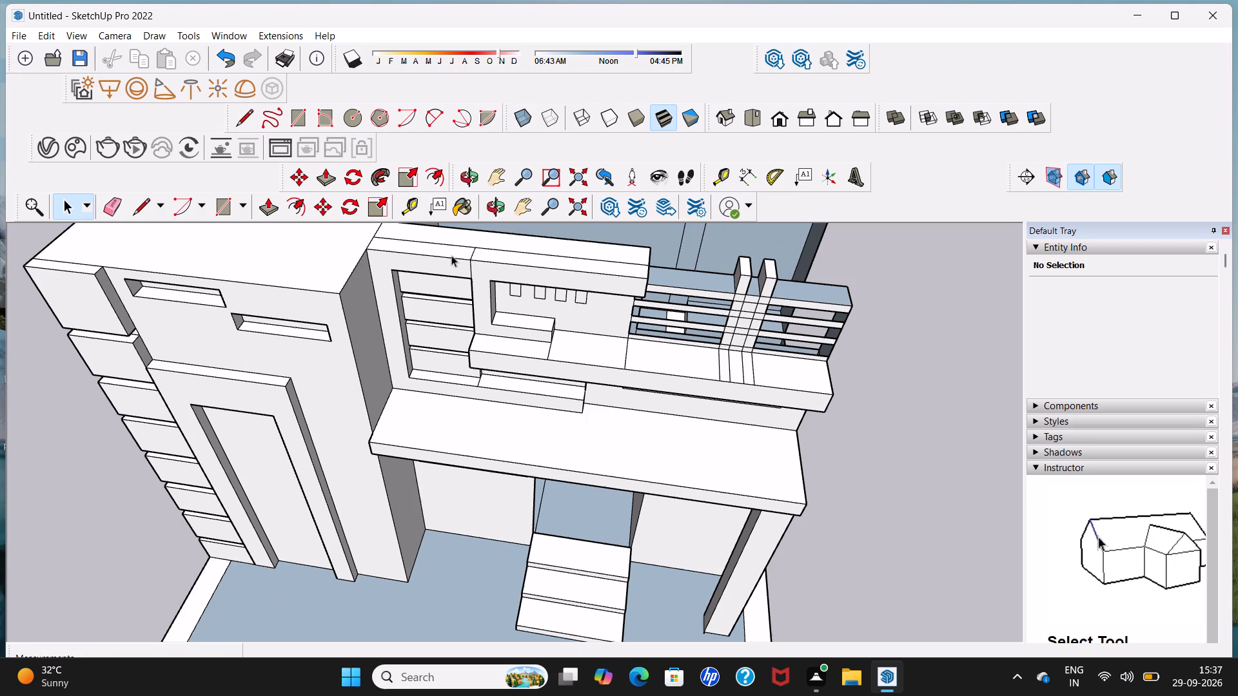
{"action": "left_click", "coordinate": [115, 204]}
{"action": "left_click_drag", "start_coordinate": [543, 345], "coordinate": [563, 351]}
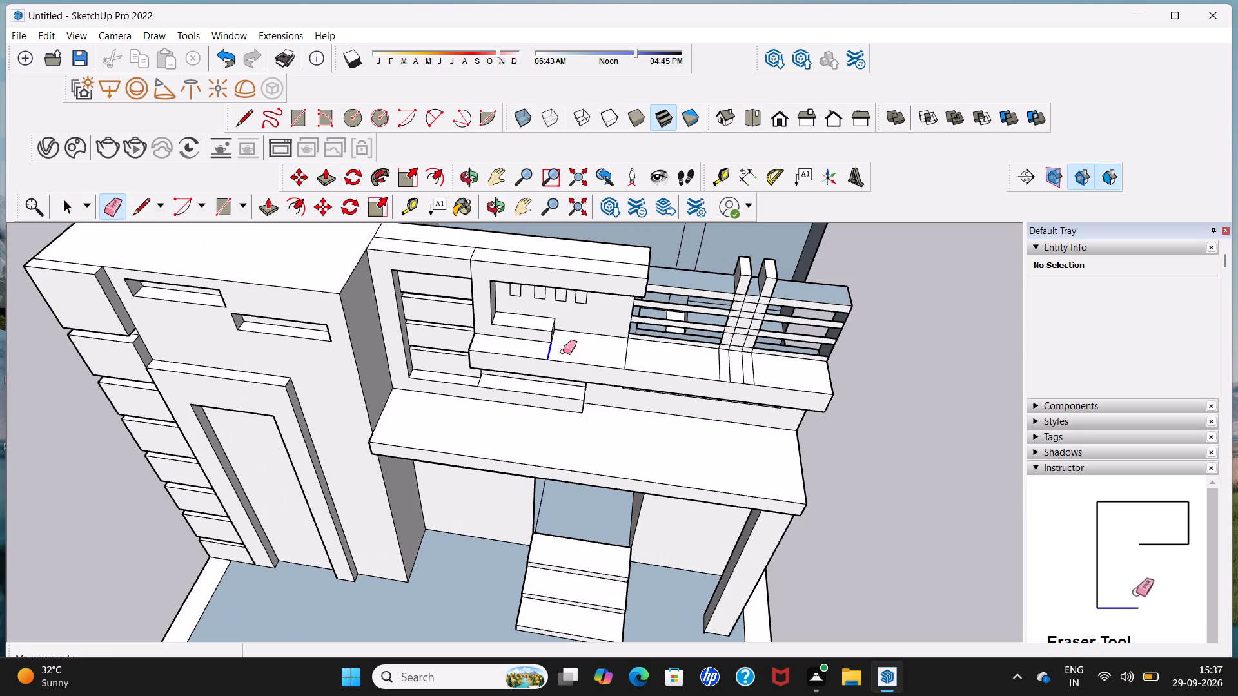
{"action": "left_click_drag", "start_coordinate": [563, 351], "coordinate": [760, 362]}
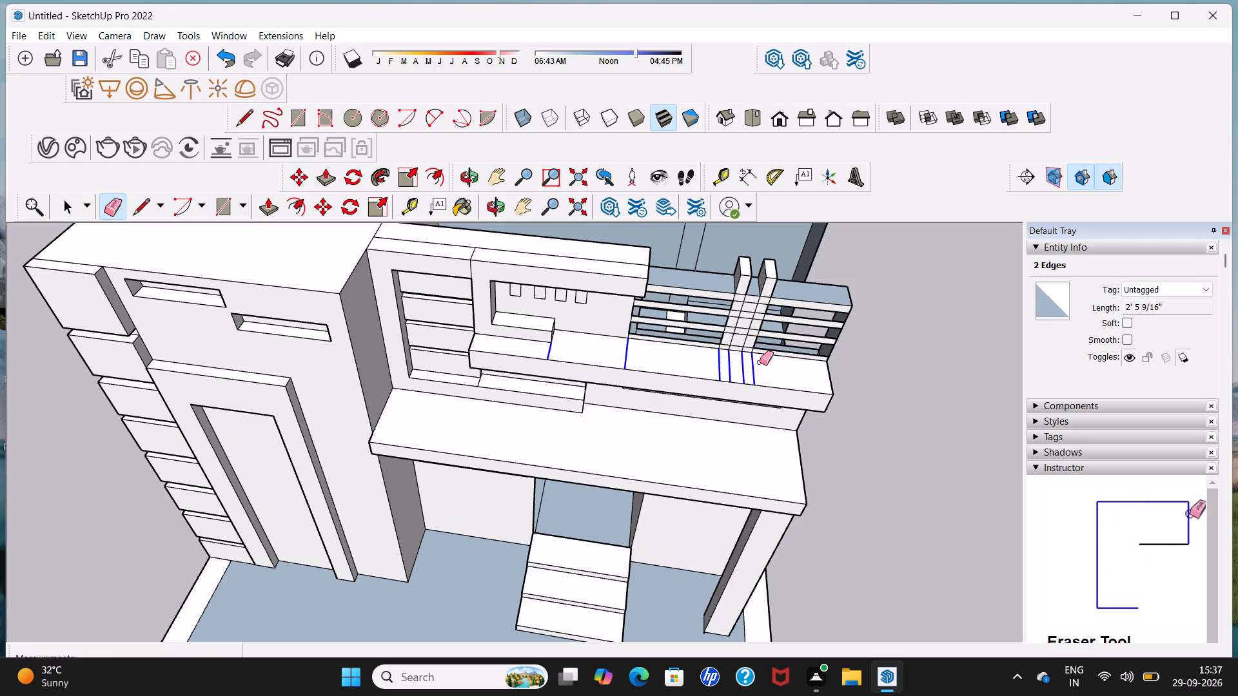
{"action": "left_click_drag", "start_coordinate": [760, 362], "coordinate": [761, 362]}
Erase the leftover edge crossing the underside of the projecting band.
{"action": "middle_click_drag", "start_coordinate": [732, 421], "coordinate": [745, 327]}
{"action": "middle_click_drag", "start_coordinate": [740, 384], "coordinate": [742, 329]}
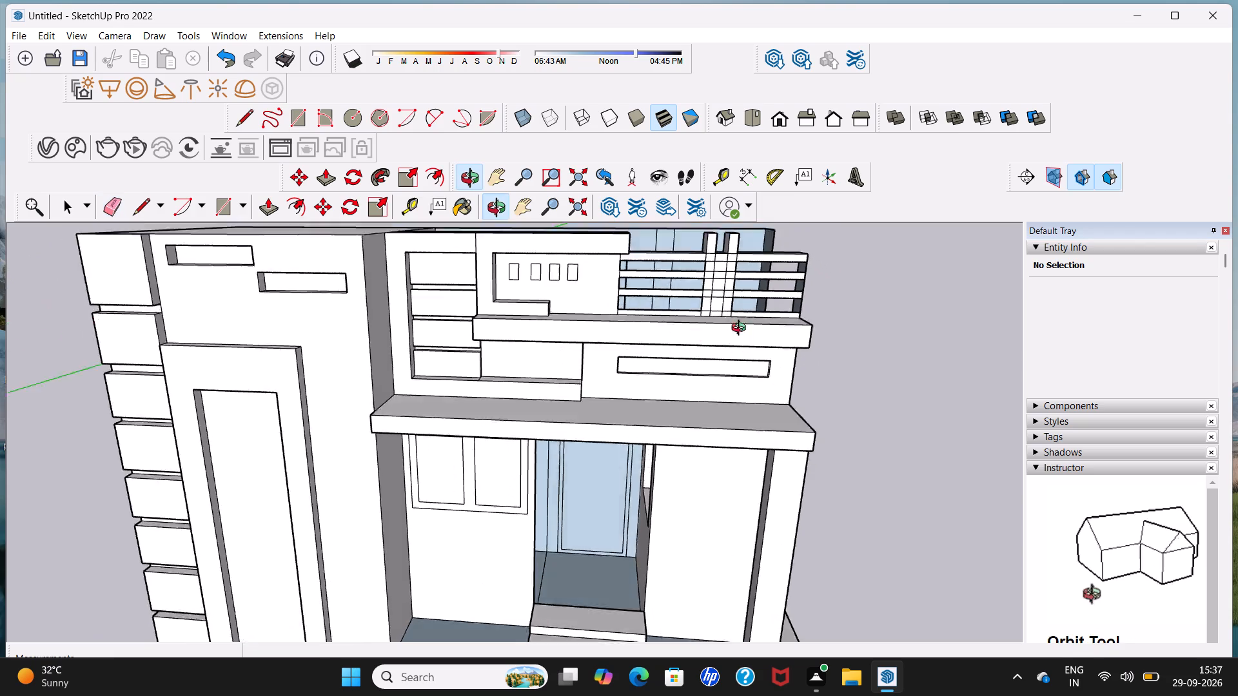
{"action": "middle_click_drag", "start_coordinate": [742, 329], "coordinate": [746, 226]}
{"action": "scroll", "coordinate": [680, 320], "scroll_direction": "down", "scroll_amount": 4}
{"action": "middle_click_drag", "start_coordinate": [602, 351], "coordinate": [621, 295]}
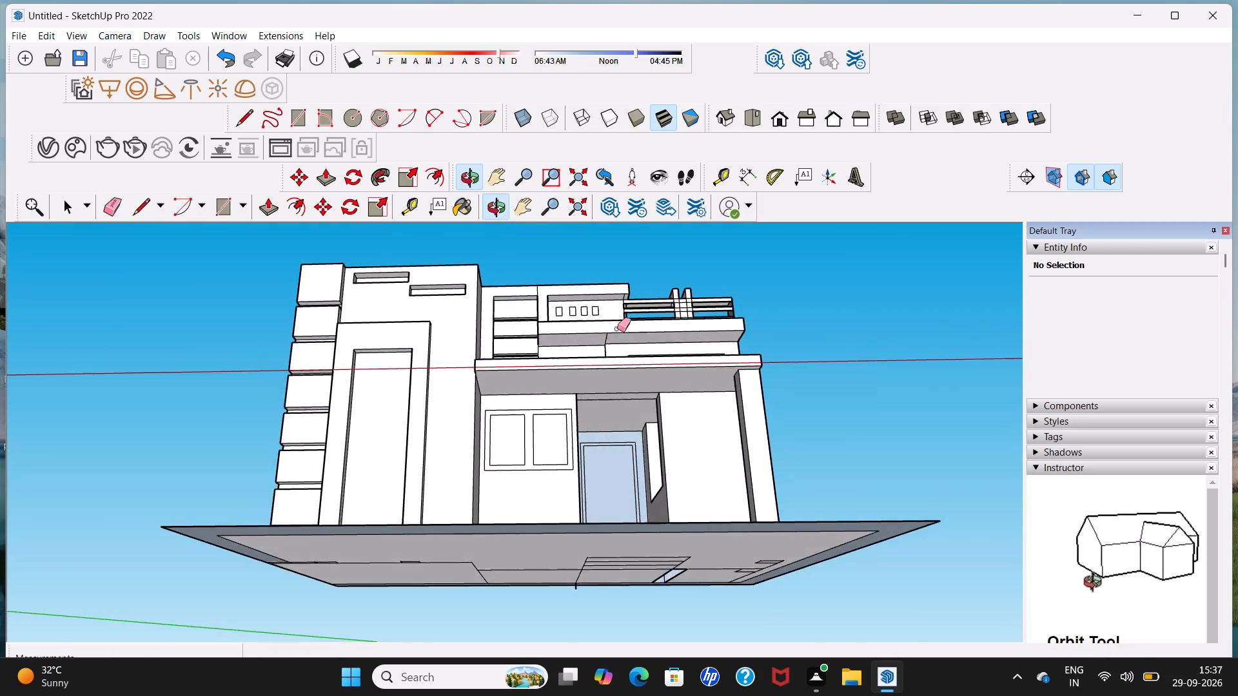
{"action": "scroll", "coordinate": [614, 341], "scroll_direction": "up", "scroll_amount": 5}
{"action": "left_click", "coordinate": [603, 338]}
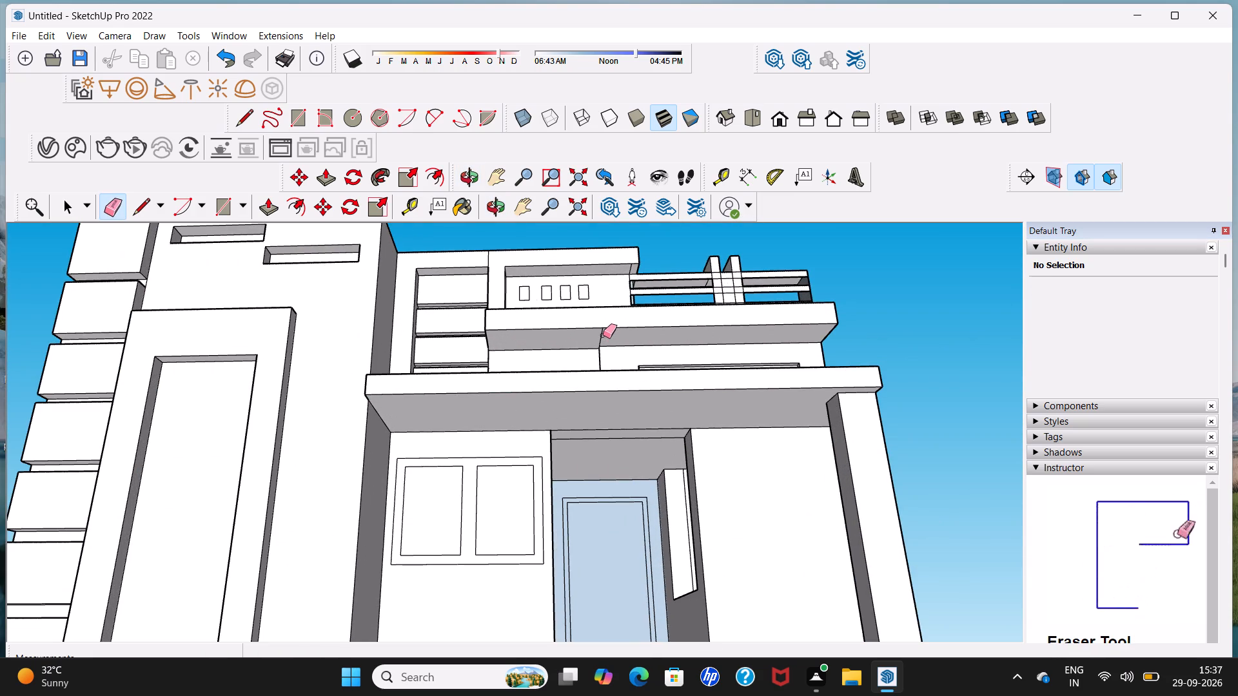
{"action": "left_click", "coordinate": [603, 335]}
{"action": "scroll", "coordinate": [603, 335], "scroll_direction": "down", "scroll_amount": 5}
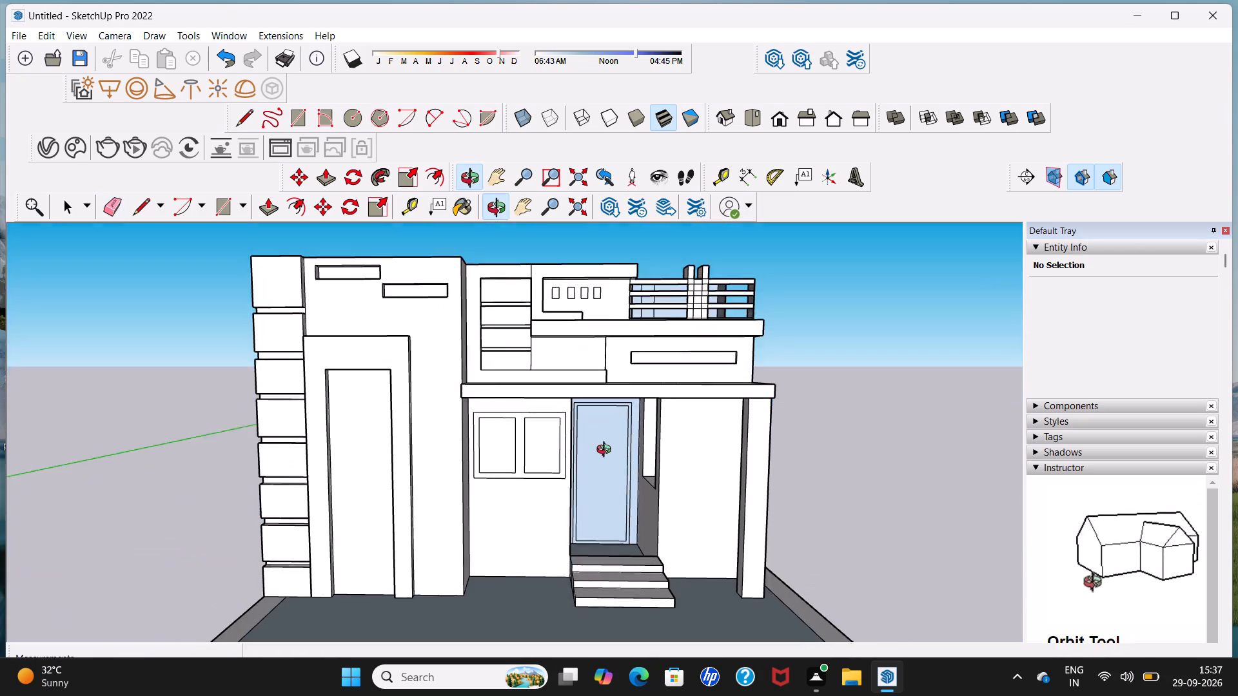